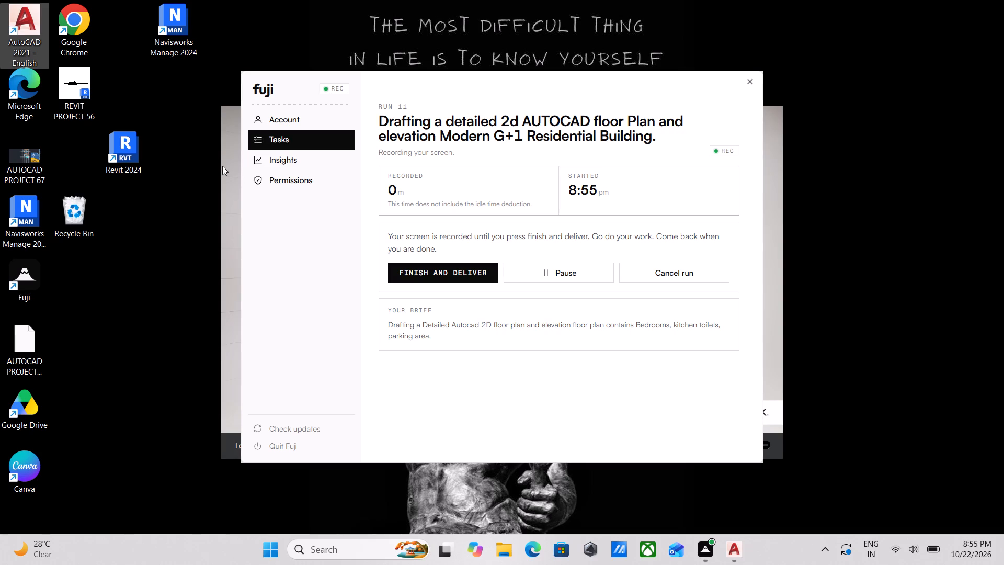
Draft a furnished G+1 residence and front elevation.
Switch to AutoCAD and start a new blank drawing.
{"action": "double_click", "coordinate": [225, 126]}
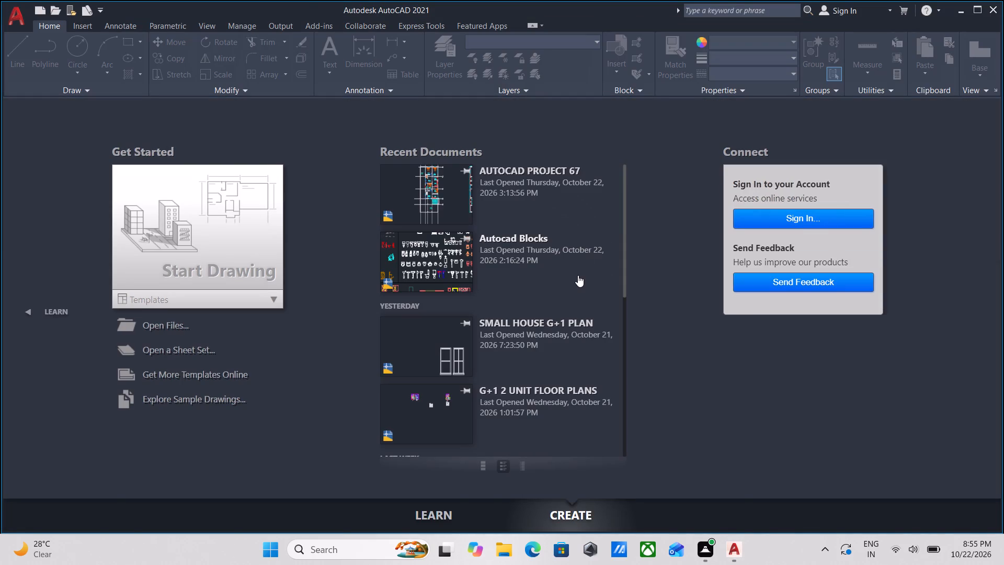
{"action": "double_click", "coordinate": [192, 202]}
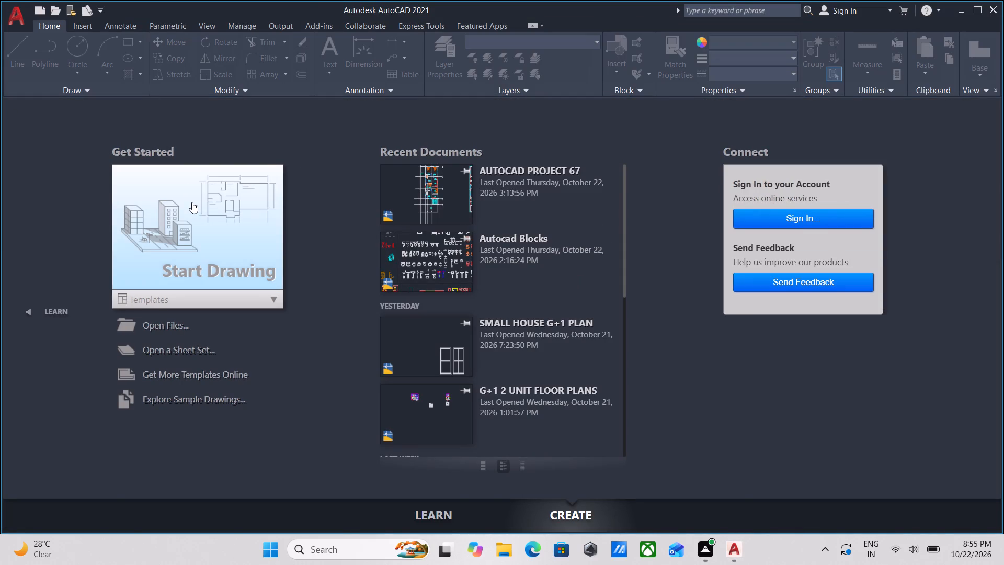
{"action": "left_click", "coordinate": [191, 233]}
{"action": "left_click", "coordinate": [192, 233]}
{"action": "scroll", "coordinate": [181, 269], "scroll_direction": "down", "scroll_amount": 3}
{"action": "double_click", "coordinate": [240, 240]}
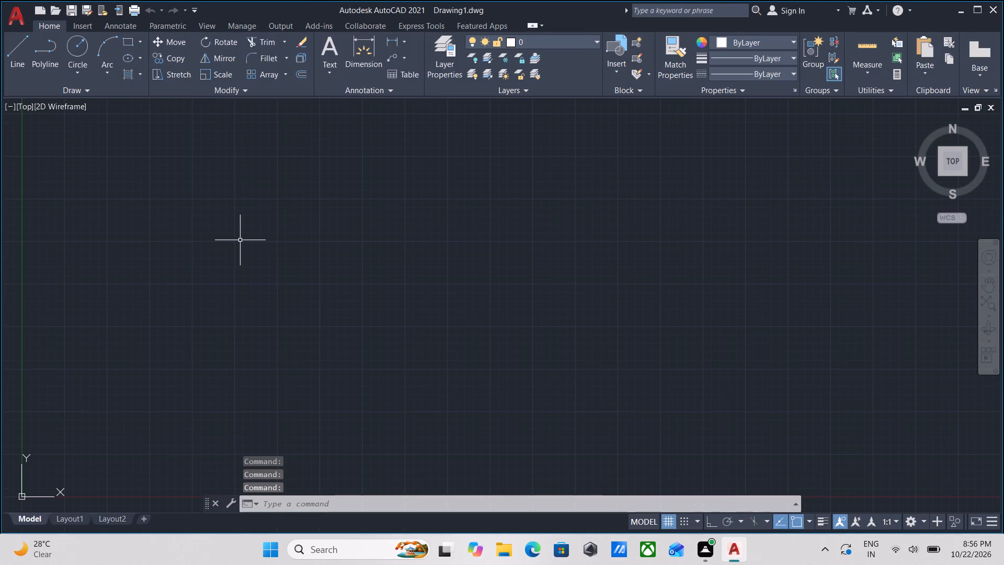
Configure the drawing units to Engineering length with 0'-0.0" precision, keeping Decimal Degrees for angles.
{"action": "key", "text": "u"}
{"action": "key", "text": "n"}
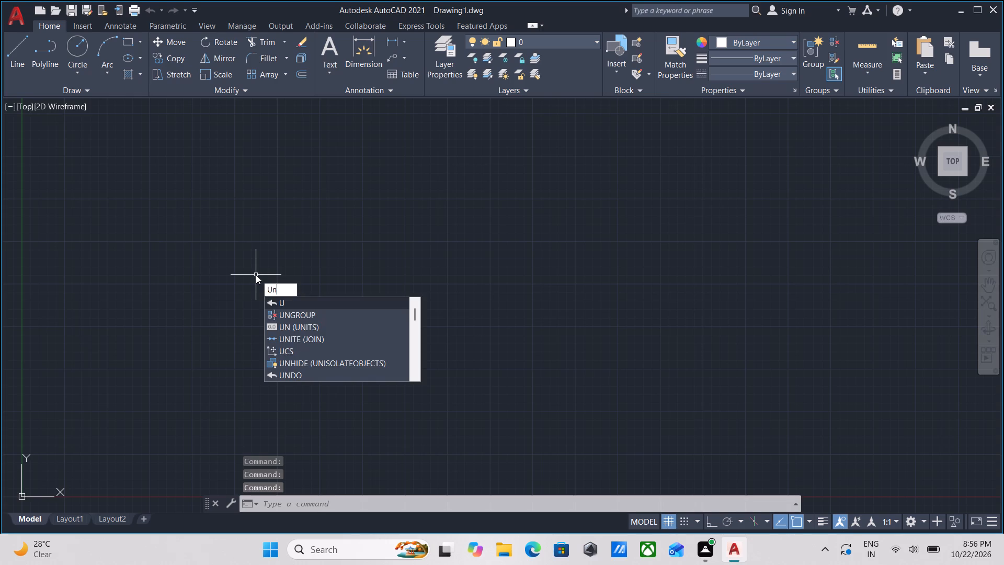
{"action": "key", "text": "Return"}
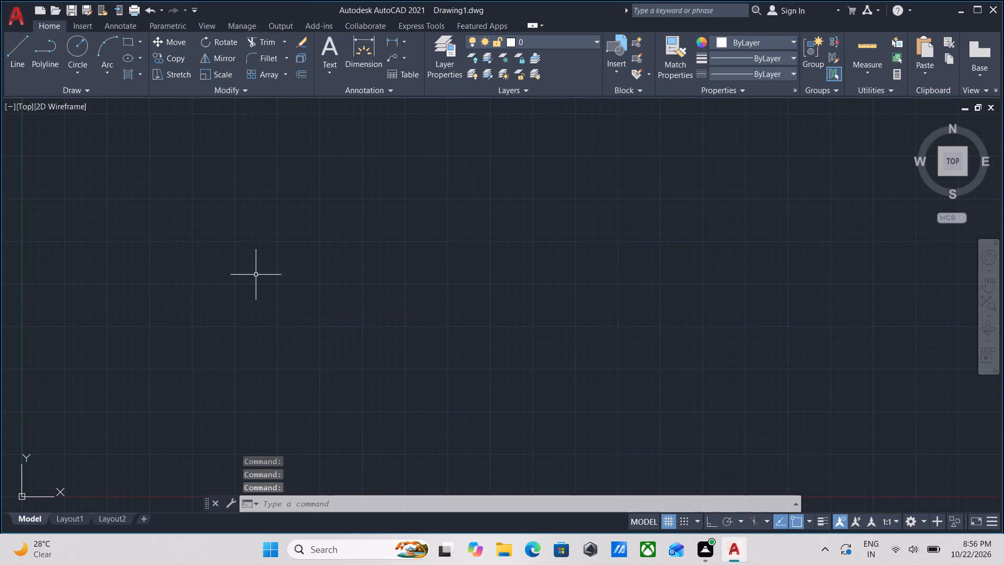
{"action": "scroll", "coordinate": [241, 185], "scroll_direction": "down", "scroll_amount": 2}
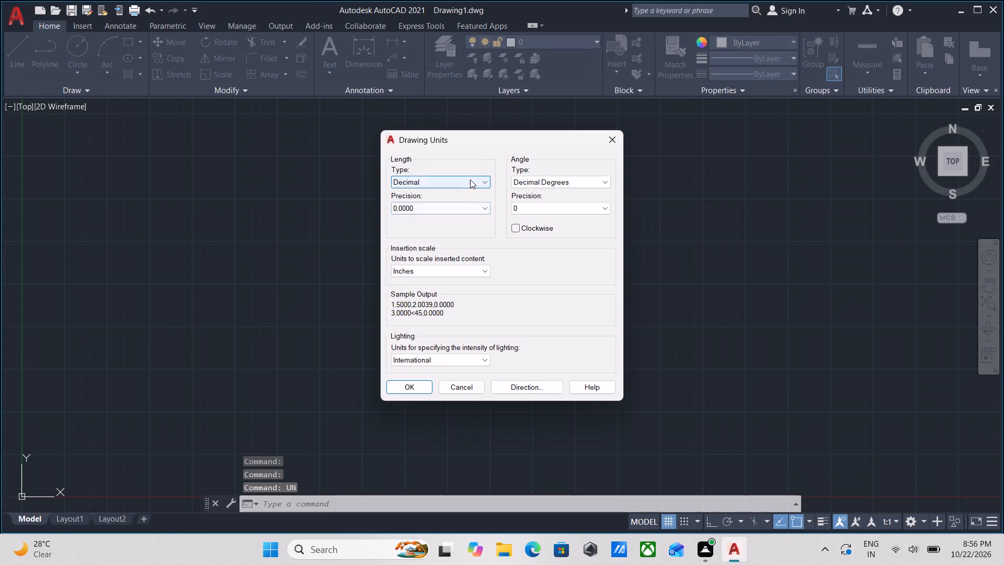
{"action": "left_click", "coordinate": [470, 179]}
{"action": "left_click", "coordinate": [459, 212]}
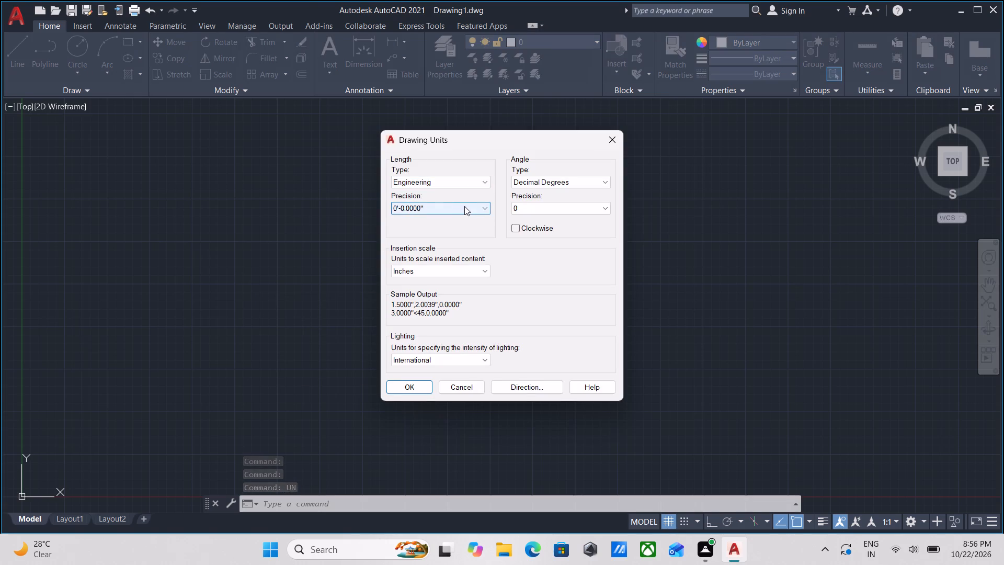
{"action": "left_click", "coordinate": [467, 206]}
{"action": "left_click", "coordinate": [442, 225]}
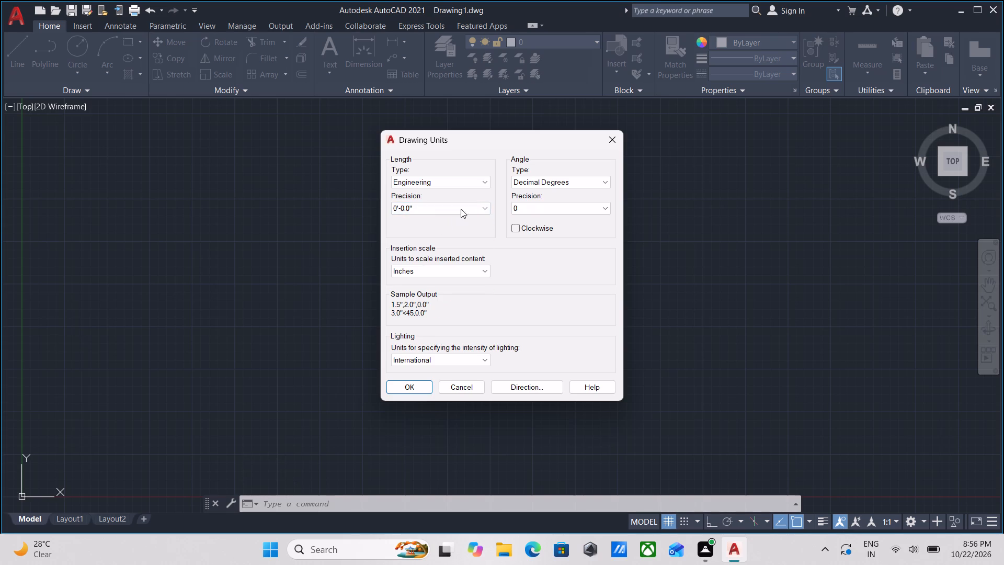
{"action": "left_click", "coordinate": [554, 184]}
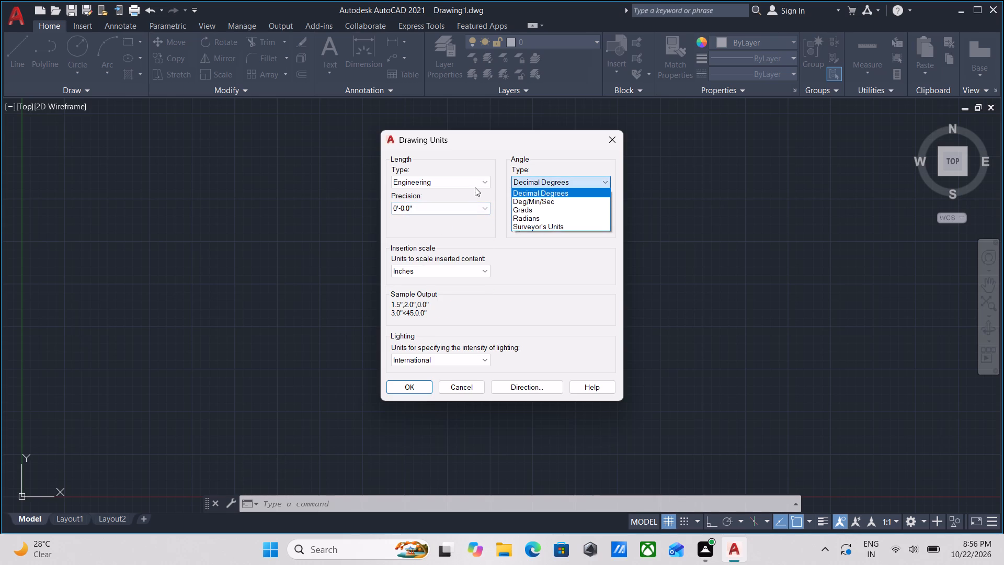
{"action": "left_click", "coordinate": [567, 182]}
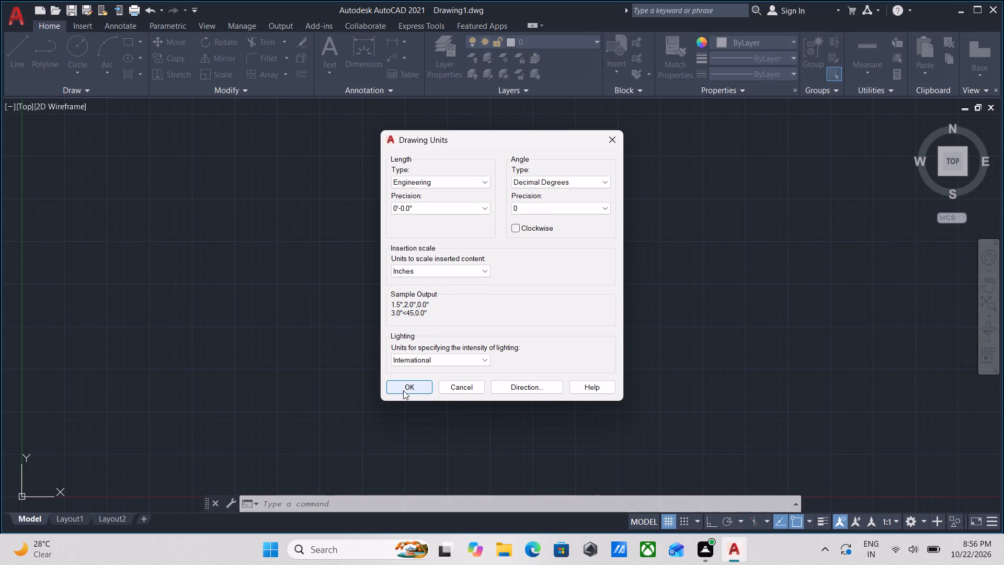
{"action": "left_click", "coordinate": [403, 390]}
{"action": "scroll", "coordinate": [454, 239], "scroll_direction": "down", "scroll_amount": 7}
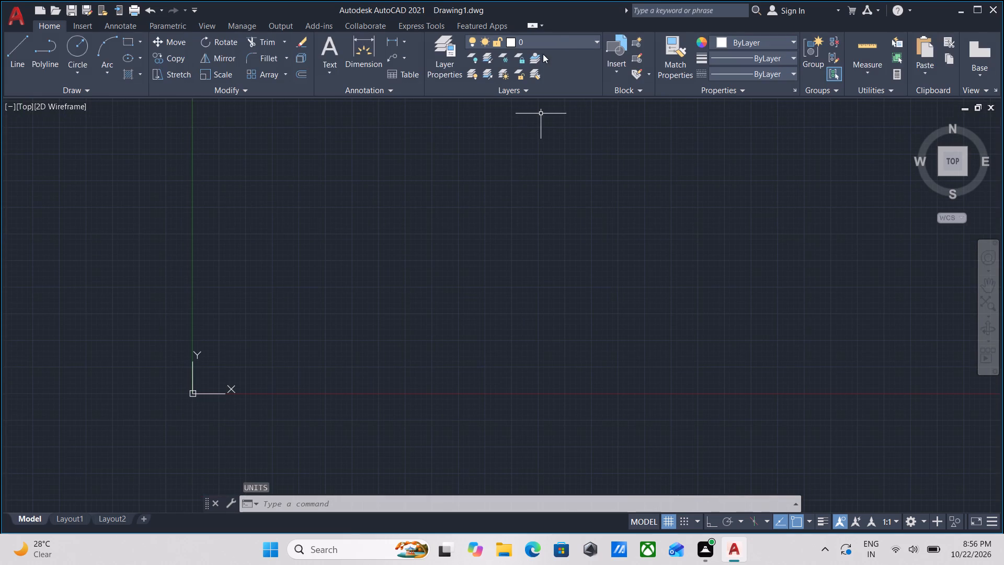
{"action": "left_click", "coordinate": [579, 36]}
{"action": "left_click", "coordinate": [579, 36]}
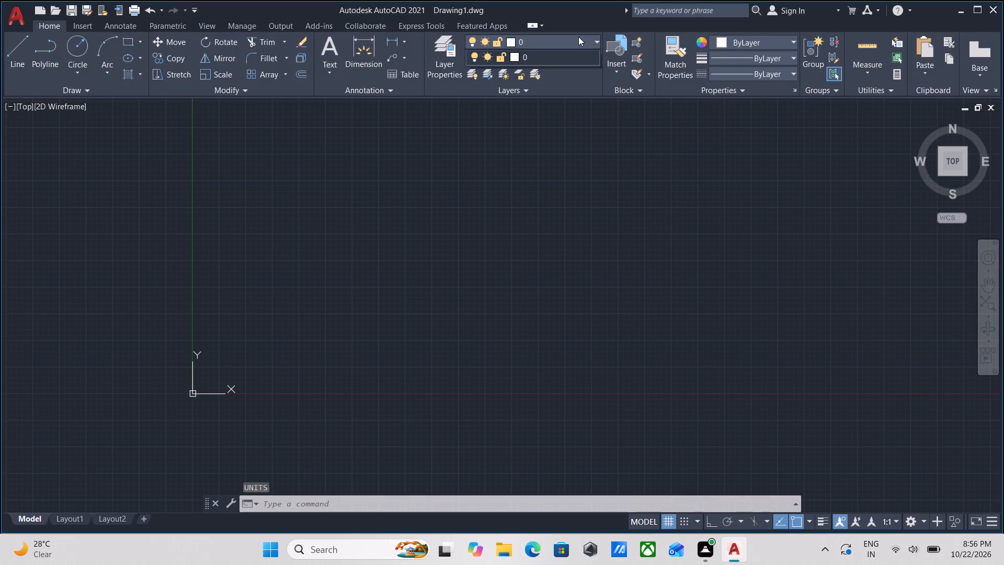
Make the Standard dimension style current and modify its first and second arrowheads to Architectural tick.
{"action": "type", "text": "di"}
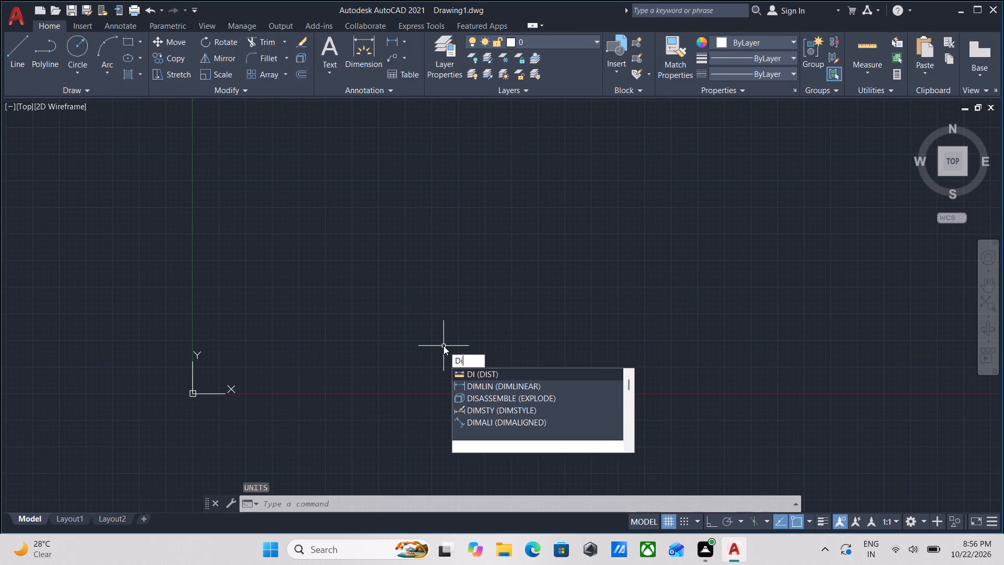
{"action": "type", "text": "mstyle"}
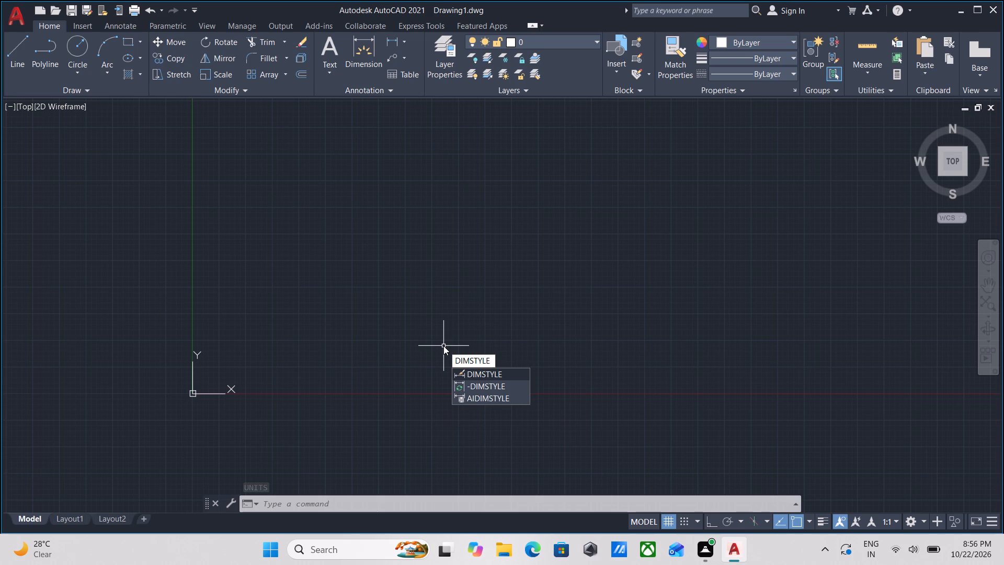
{"action": "key", "text": "Return"}
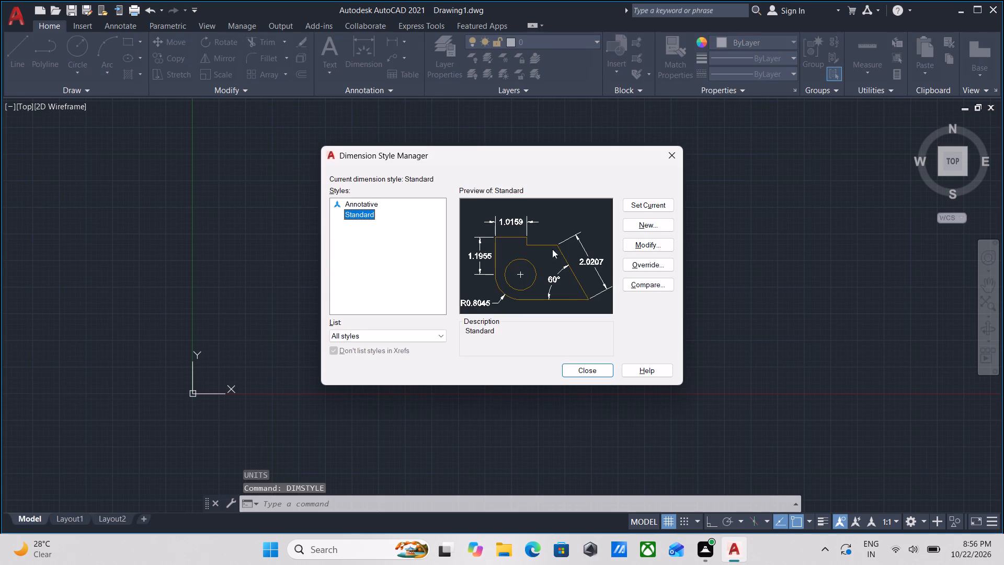
{"action": "left_click", "coordinate": [646, 202]}
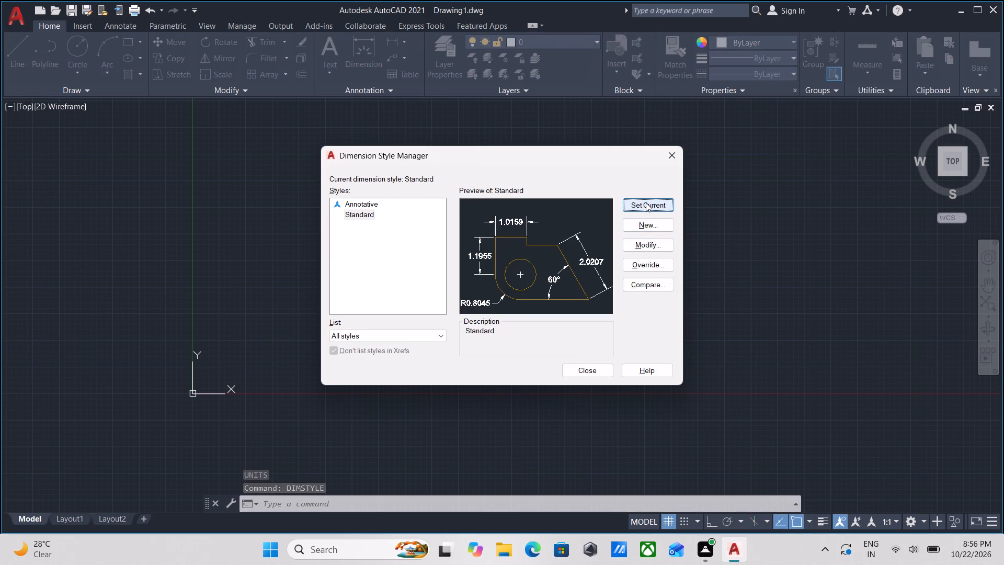
{"action": "scroll", "coordinate": [650, 205], "scroll_direction": "down", "scroll_amount": 2}
{"action": "left_click", "coordinate": [653, 241]}
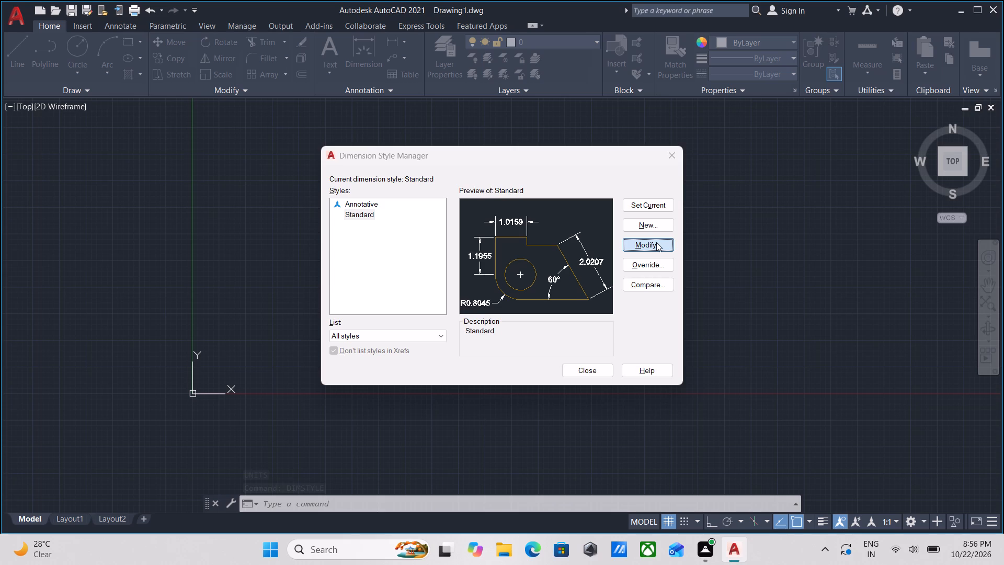
{"action": "double_click", "coordinate": [656, 242]}
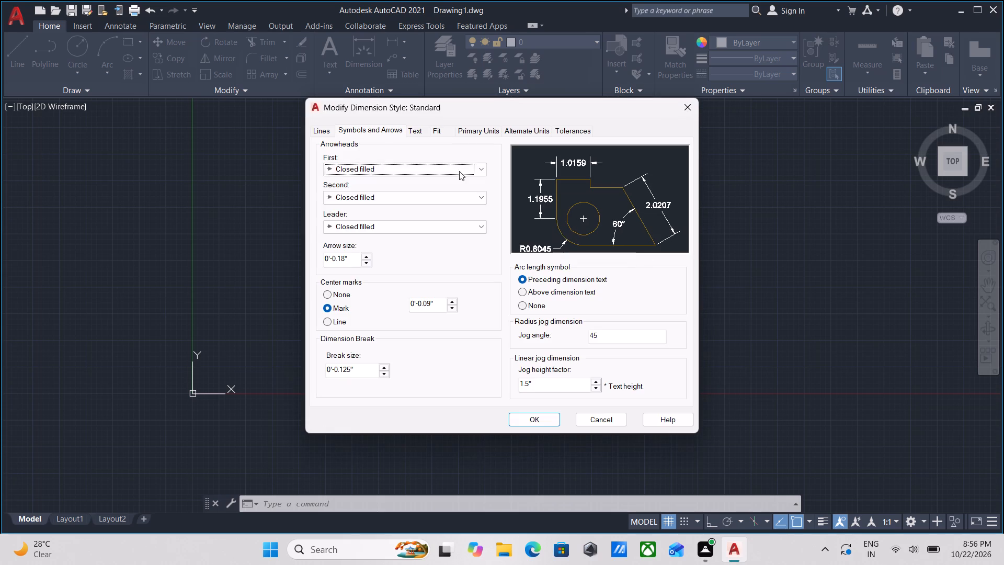
{"action": "left_click", "coordinate": [369, 170]}
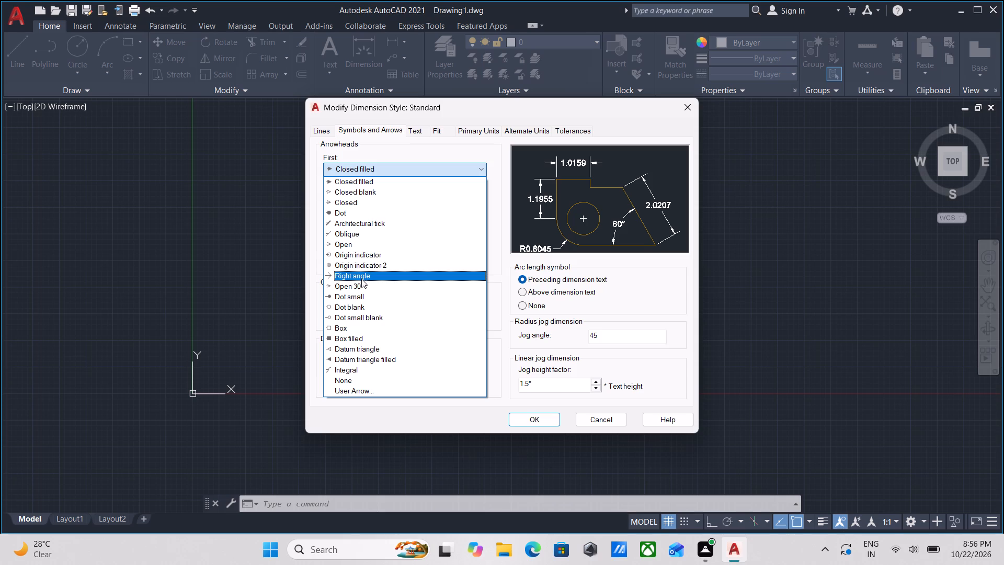
{"action": "left_click", "coordinate": [363, 223]}
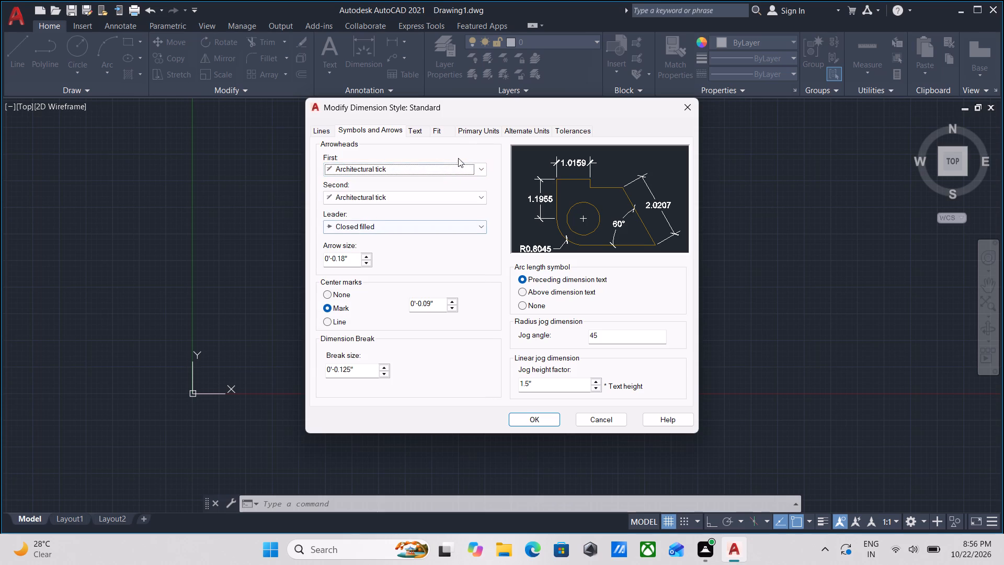
Set the Standard dimension style's primary linear units to Engineering with 0'-0.0" precision.
{"action": "left_click", "coordinate": [420, 132]}
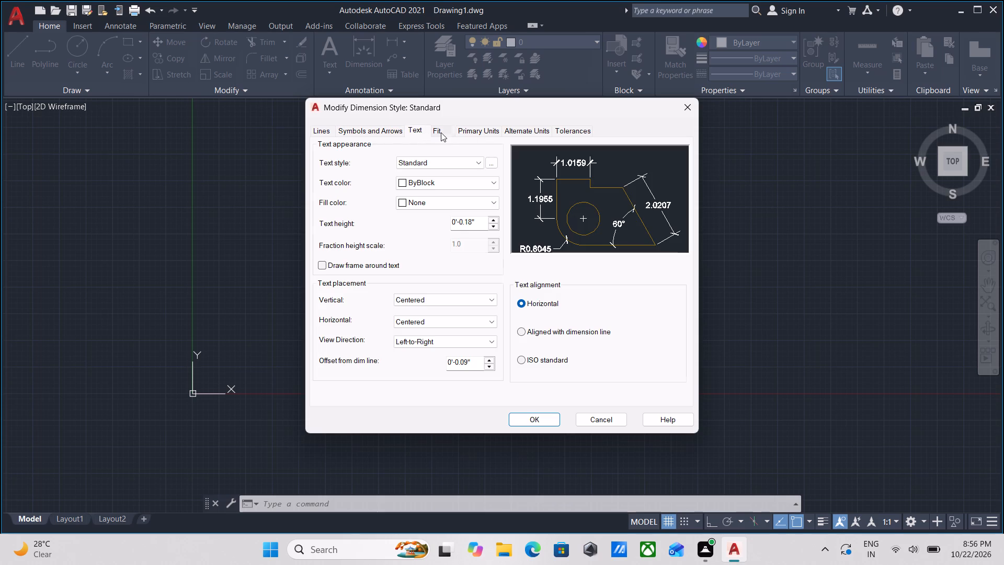
{"action": "left_click", "coordinate": [441, 132]}
{"action": "left_click", "coordinate": [472, 127]}
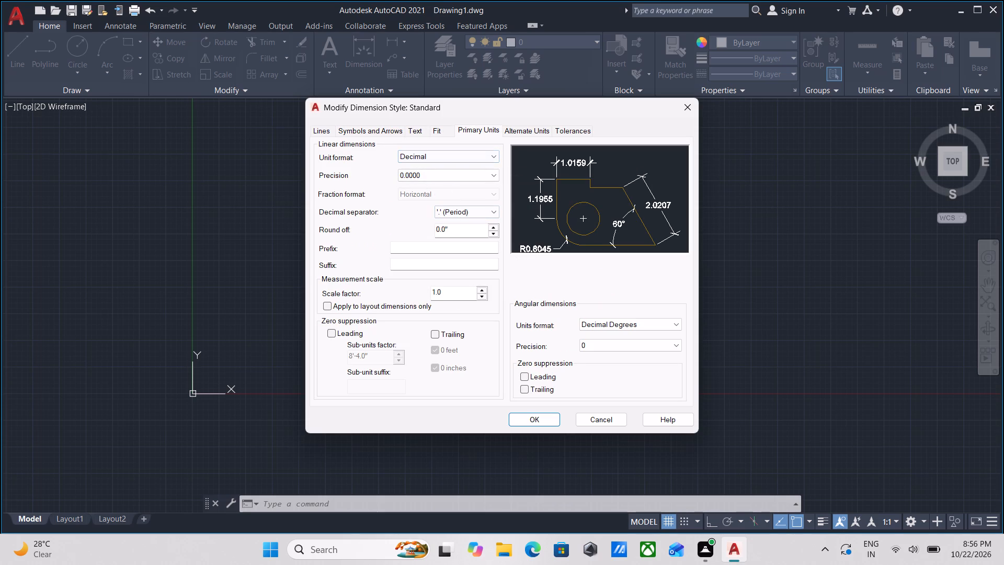
{"action": "left_click", "coordinate": [484, 131]}
{"action": "left_click", "coordinate": [449, 161]}
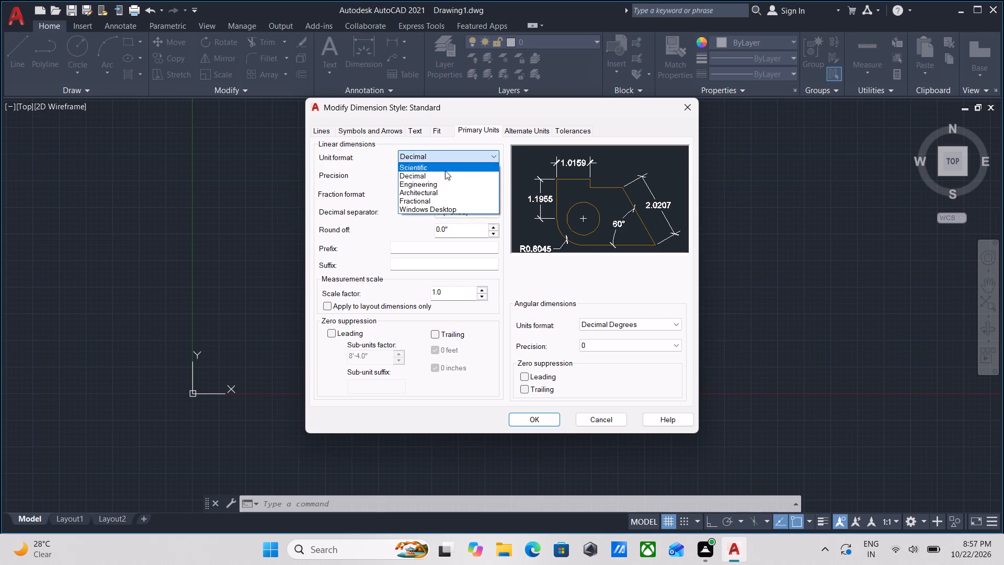
{"action": "left_click", "coordinate": [444, 184]}
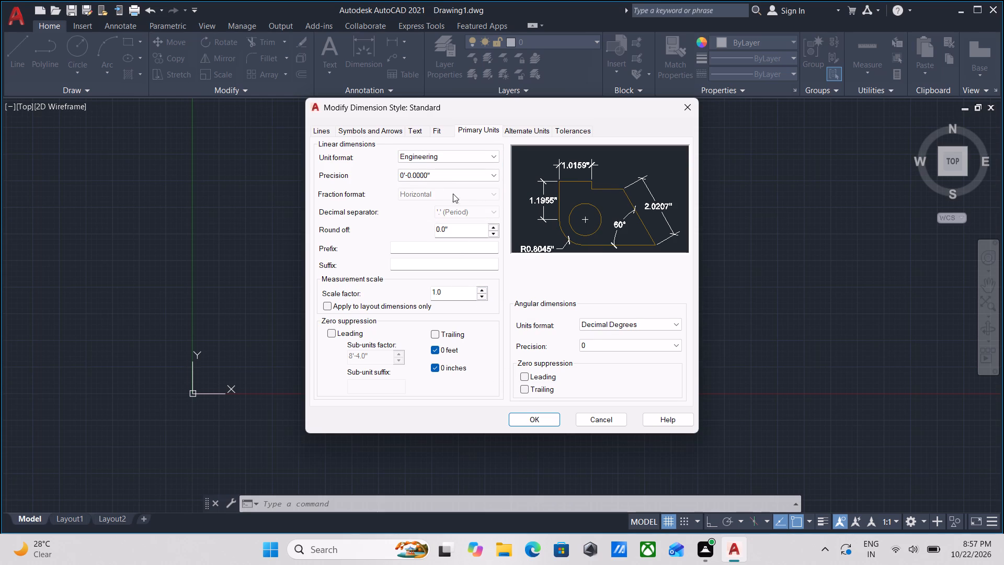
{"action": "left_click", "coordinate": [444, 176]}
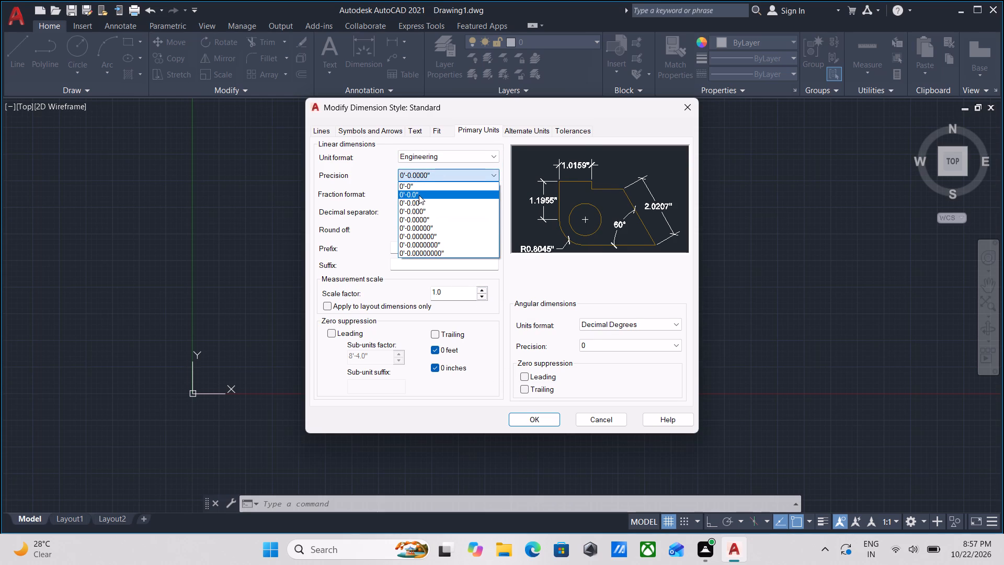
{"action": "left_click", "coordinate": [419, 195]}
{"action": "left_click", "coordinate": [451, 175]}
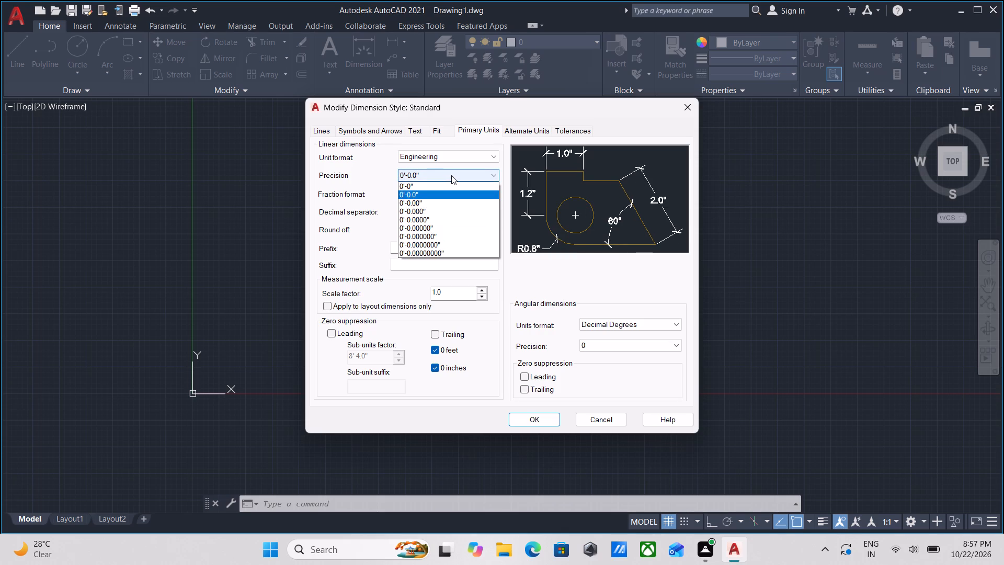
{"action": "left_click", "coordinate": [430, 194]}
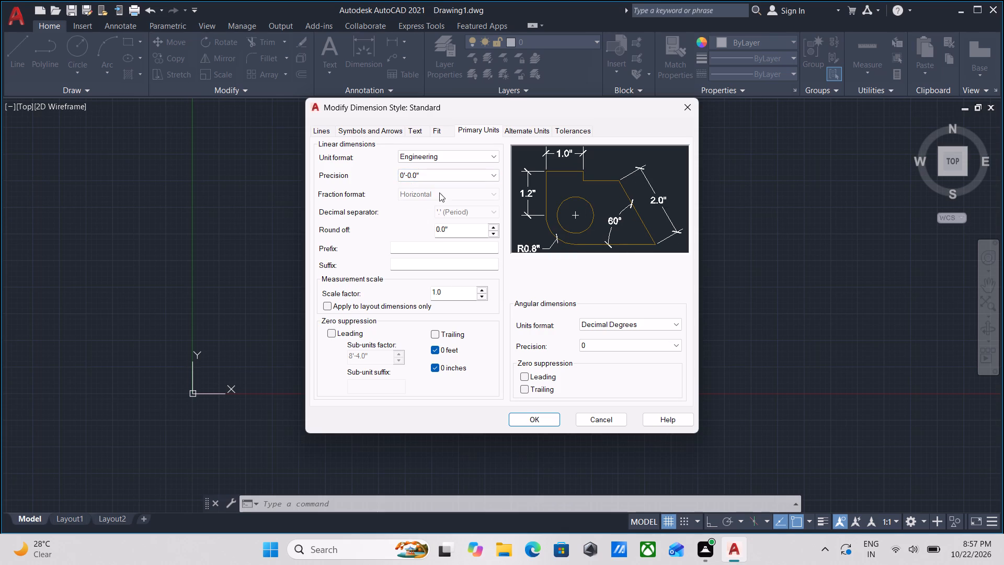
Set the dimension style's text height to 6".
{"action": "left_click", "coordinate": [419, 131]}
{"action": "left_click_drag", "start_coordinate": [479, 223], "coordinate": [429, 217]}
{"action": "key", "text": "6"}
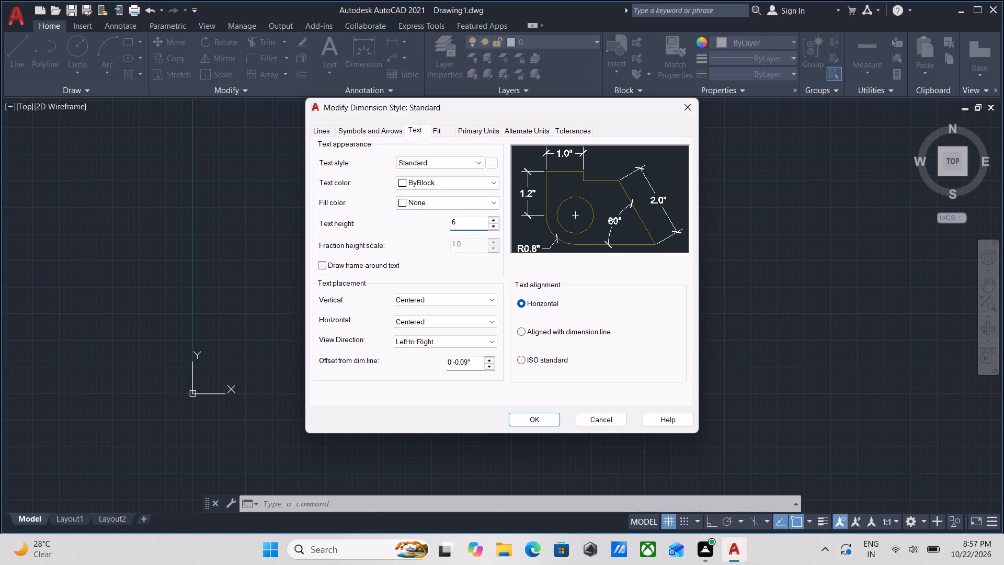
{"action": "key", "text": "shift+quotedbl"}
{"action": "key", "text": "Return"}
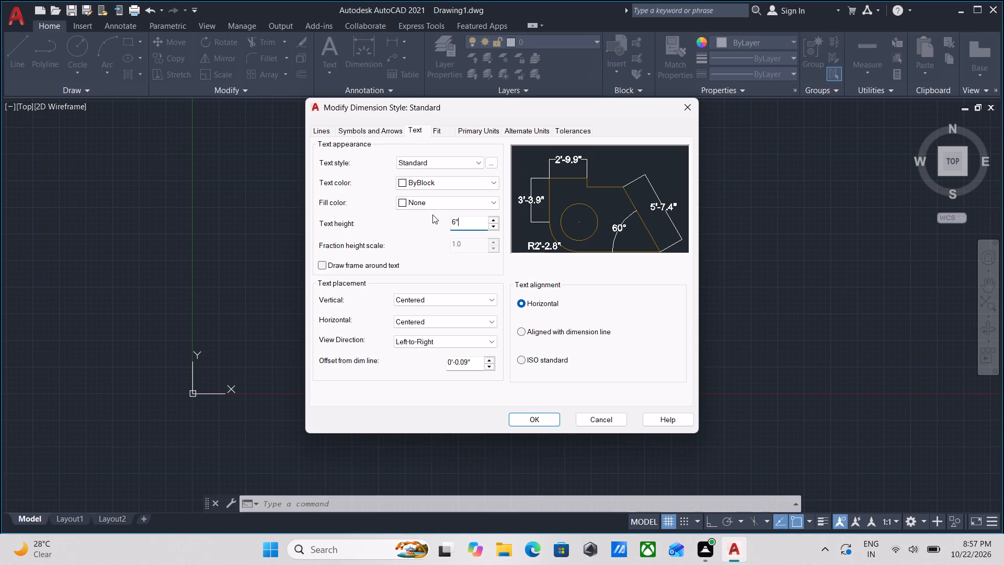
Set the Standard dimension style's arrow size to 2" and save the style changes.
{"action": "left_click", "coordinate": [437, 134]}
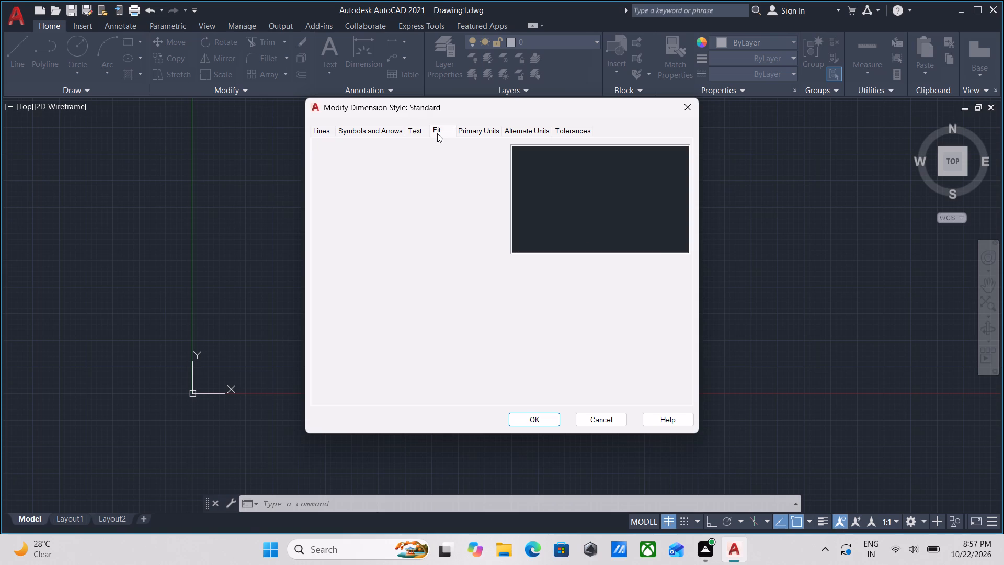
{"action": "left_click", "coordinate": [412, 128]}
{"action": "left_click", "coordinate": [384, 137]}
{"action": "left_click", "coordinate": [382, 132]}
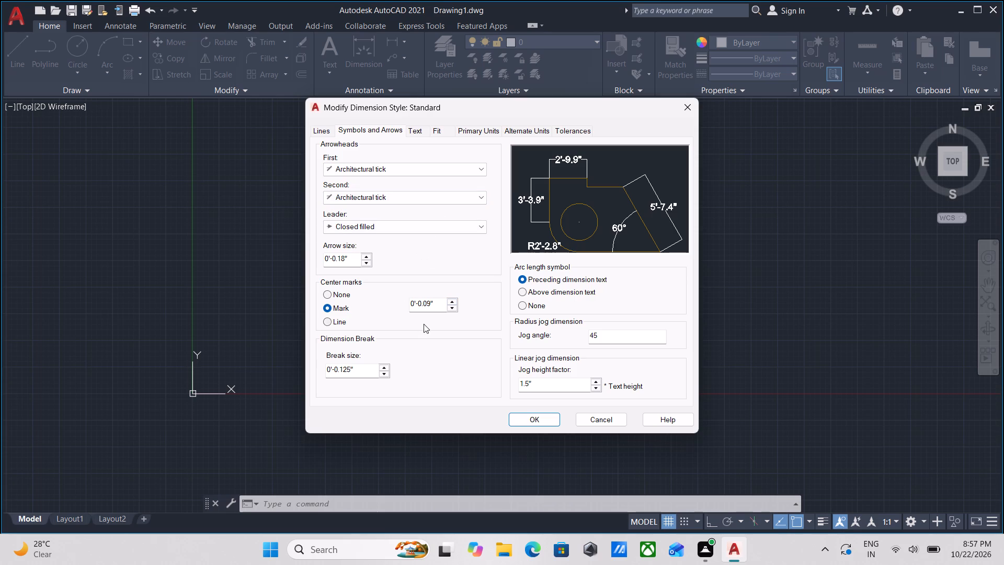
{"action": "left_click_drag", "start_coordinate": [351, 261], "coordinate": [301, 260]}
{"action": "key", "text": "2"}
{"action": "key", "text": "shift+quotedbl"}
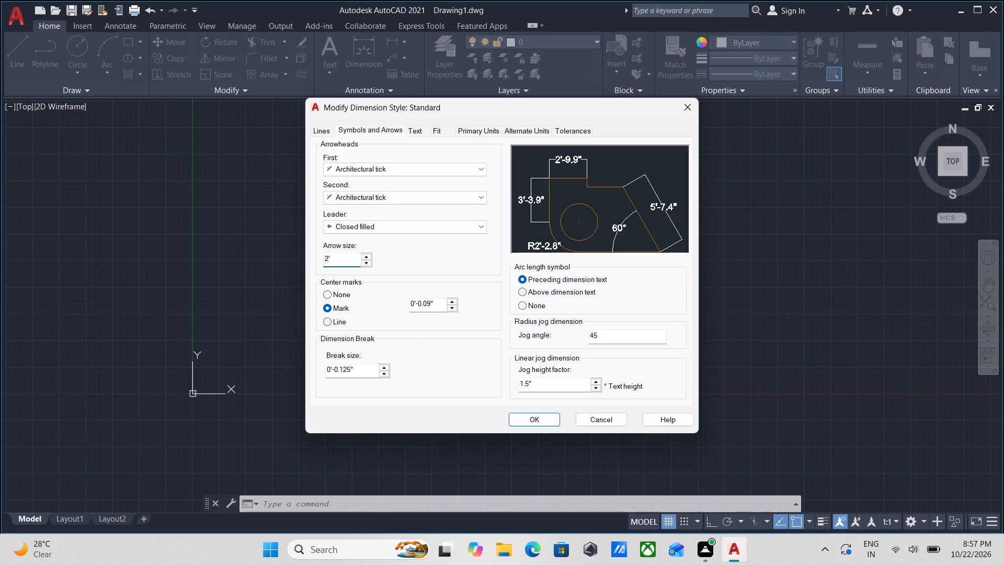
{"action": "left_click", "coordinate": [528, 420]}
{"action": "left_click", "coordinate": [587, 368]}
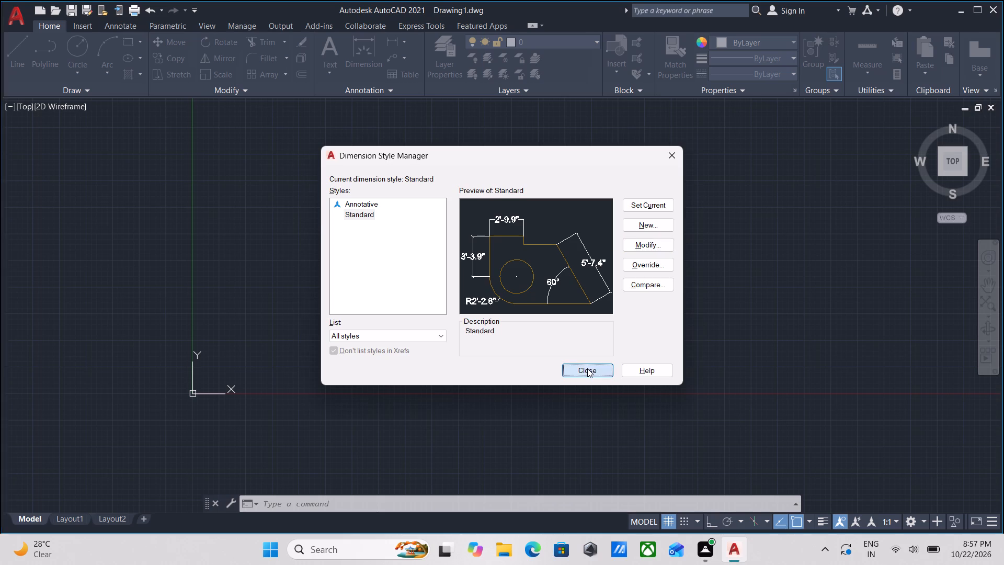
Create a new layer named walls in the layer properties.
{"action": "scroll", "coordinate": [545, 284], "scroll_direction": "down", "scroll_amount": 2}
{"action": "middle_click_drag", "start_coordinate": [541, 281], "coordinate": [457, 374]}
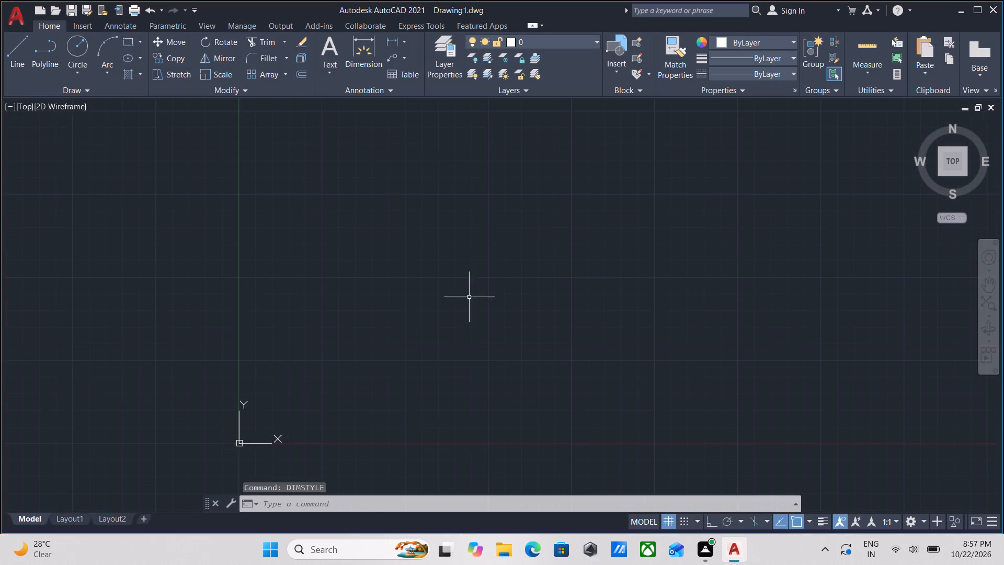
{"action": "scroll", "coordinate": [470, 292], "scroll_direction": "down", "scroll_amount": 2}
{"action": "middle_click_drag", "start_coordinate": [470, 292], "coordinate": [416, 327]}
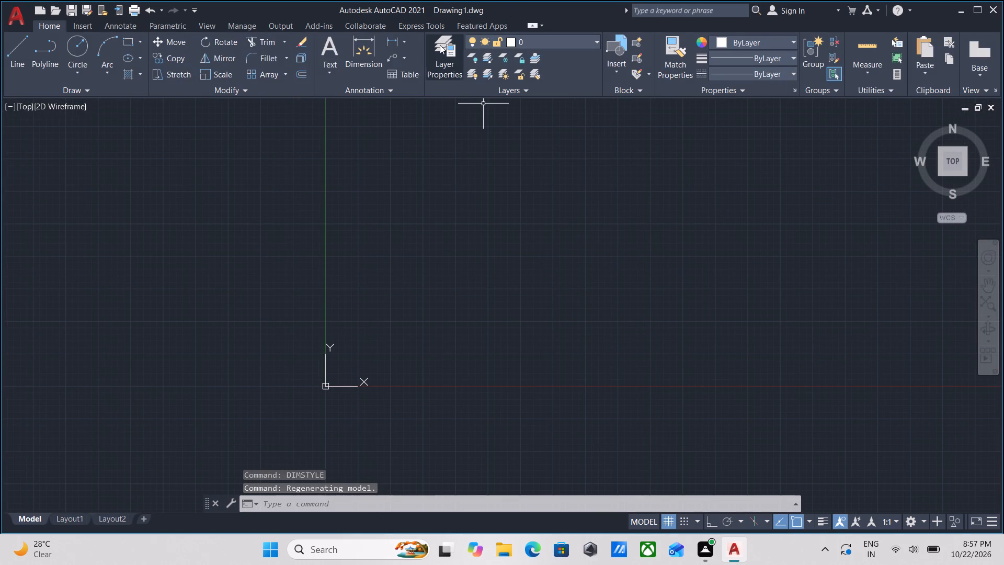
{"action": "left_click", "coordinate": [440, 45]}
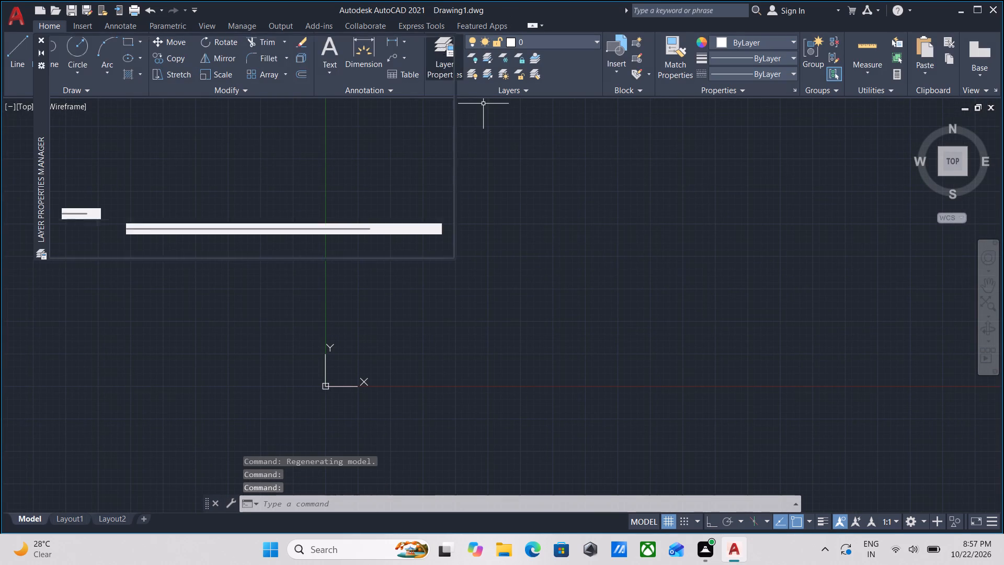
{"action": "left_click", "coordinate": [118, 59]}
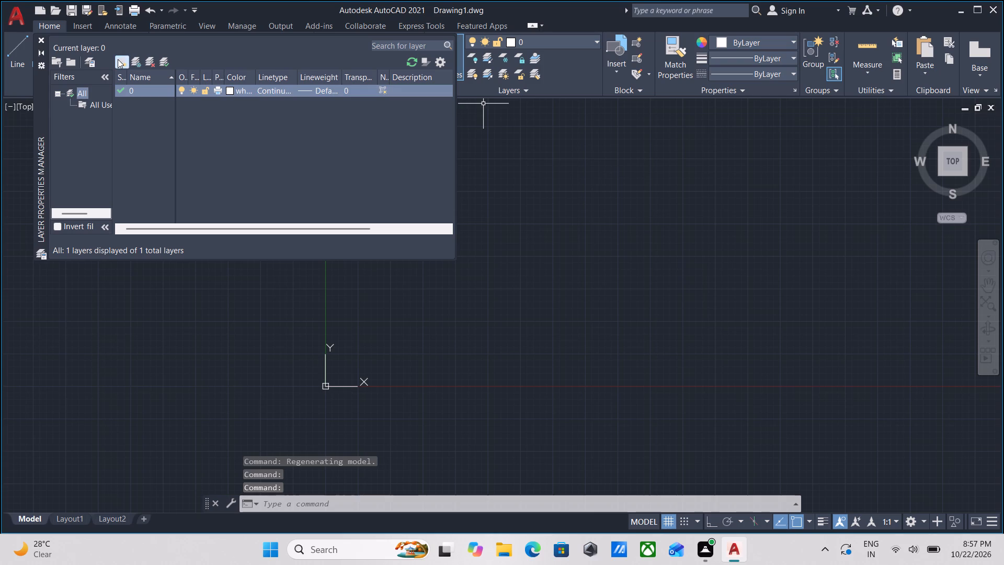
{"action": "type", "text": "wa"}
{"action": "type", "text": "ll"}
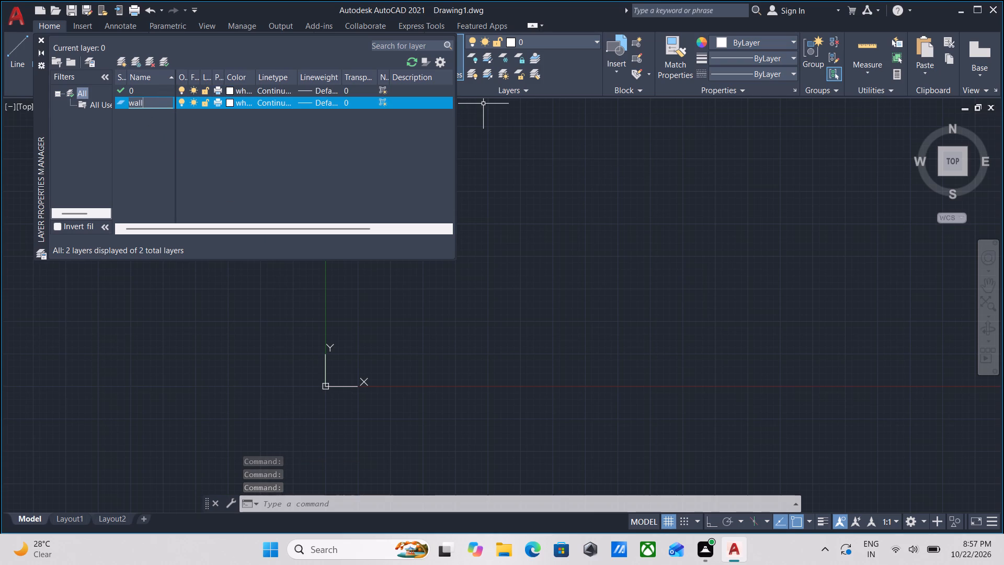
{"action": "key", "text": "z"}
{"action": "key", "text": "BackSpace"}
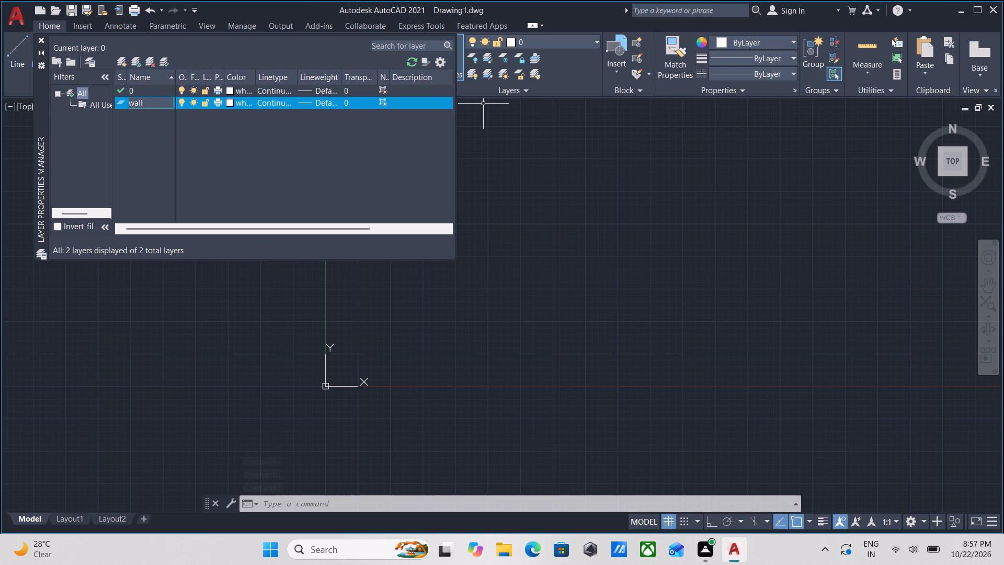
{"action": "key", "text": "s"}
Create a new layer named WINDOWS.
{"action": "left_click", "coordinate": [122, 61]}
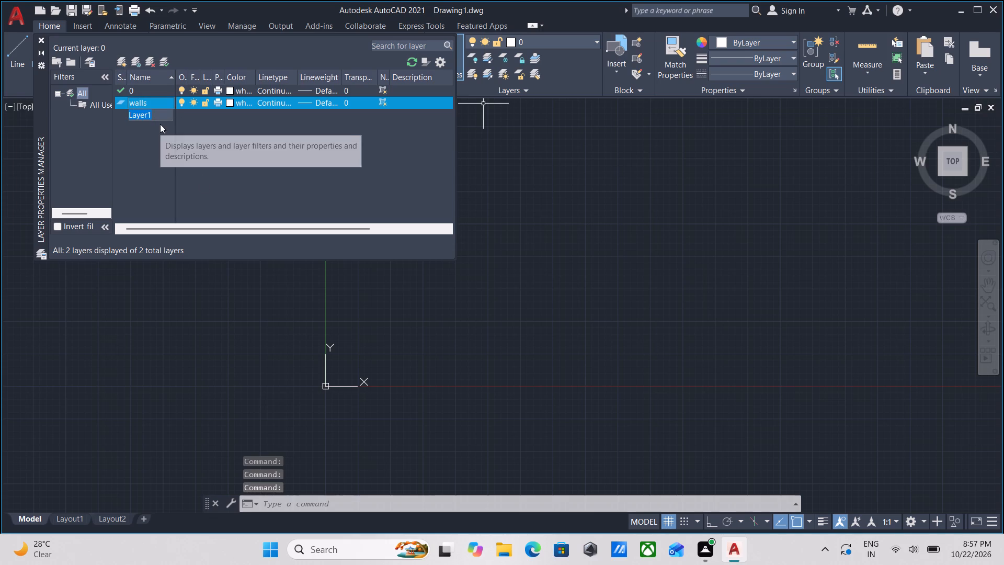
{"action": "key", "text": "BackSpace"}
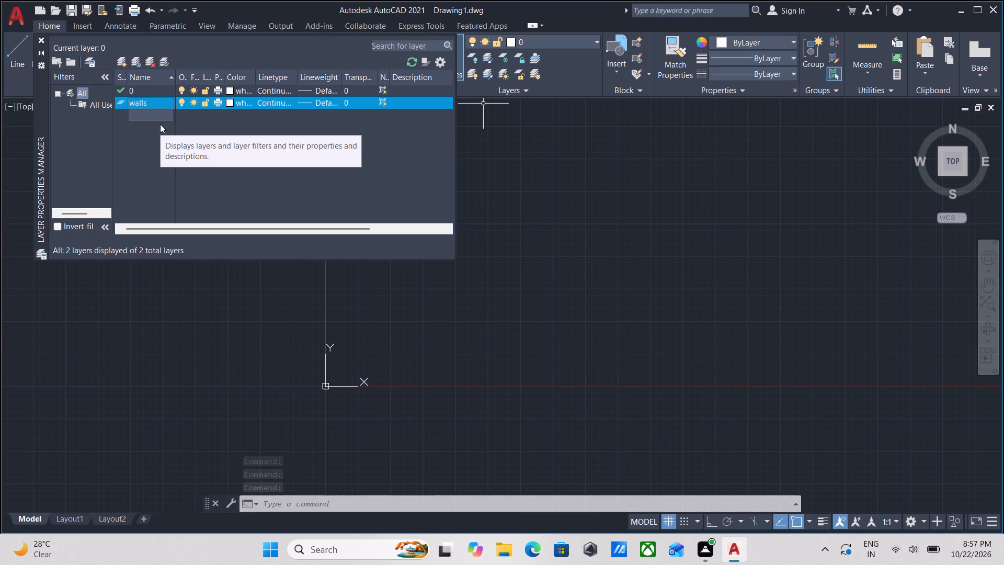
{"action": "type", "text": "WIN"}
{"action": "type", "text": "DOWS"}
{"action": "key", "text": "Return"}
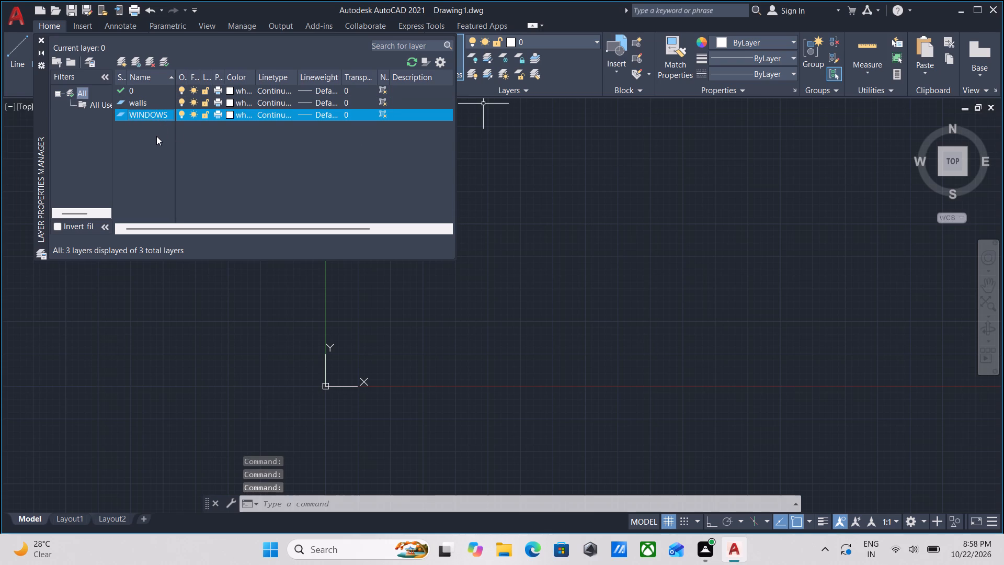
Create a new layer named STAIRS.
{"action": "left_click", "coordinate": [124, 62]}
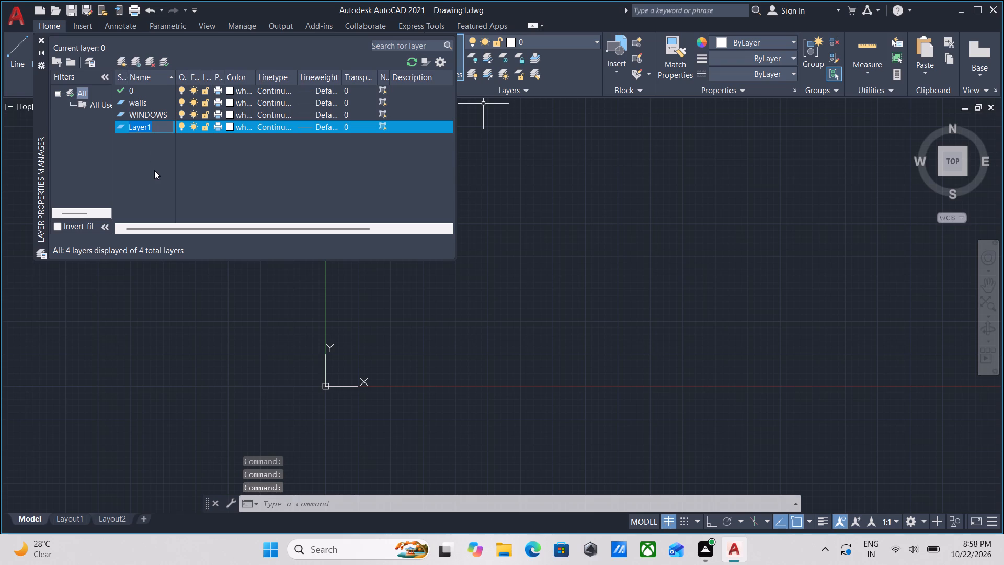
{"action": "key", "text": "BackSpace"}
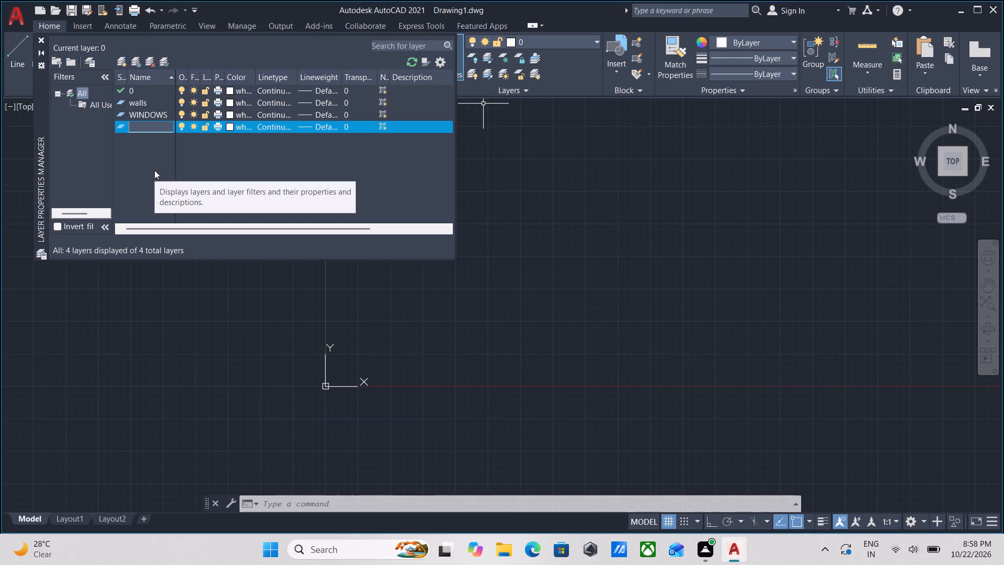
{"action": "type", "text": "ST"}
{"action": "type", "text": "AIR"}
{"action": "key", "text": "s"}
Create one more new layer in the layer properties and leave it with its default name.
{"action": "left_click", "coordinate": [122, 61]}
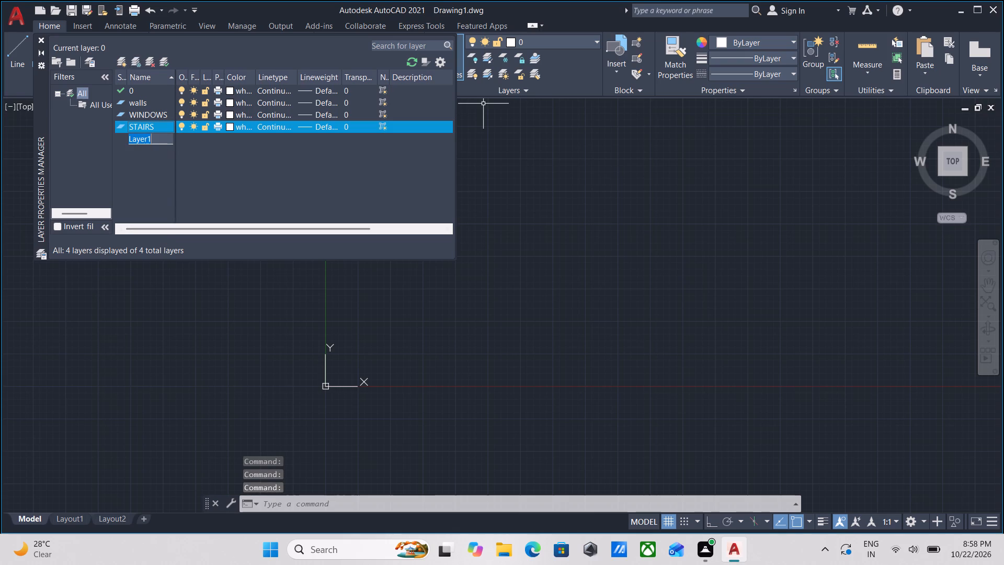
{"action": "key", "text": "BackSpace"}
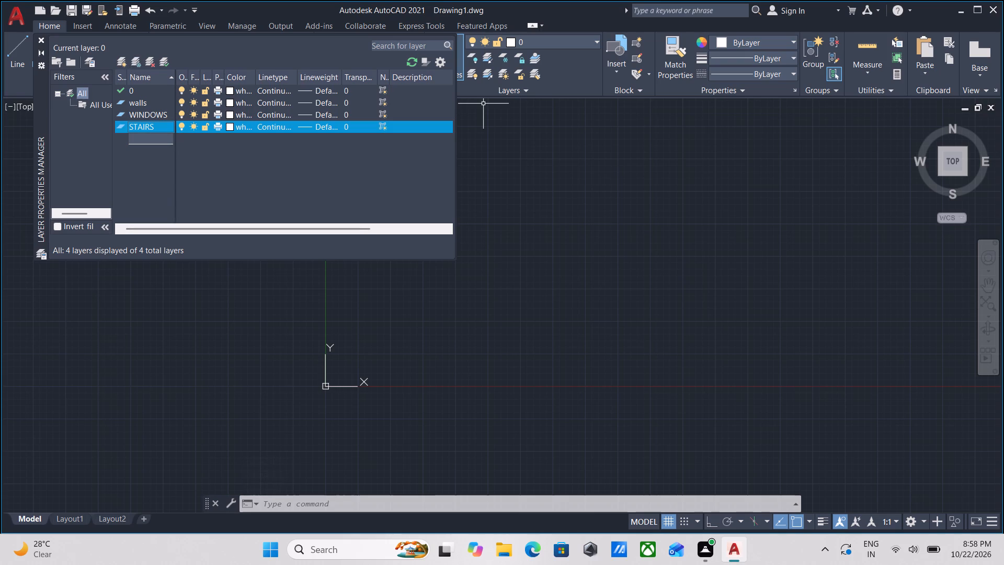
{"action": "key", "text": "b"}
{"action": "key", "text": "BackSpace"}
{"action": "type", "text": "BRD"}
{"action": "key", "text": "BackSpace"}
{"action": "key", "text": "BackSpace"}
{"action": "key", "text": "BackSpace"}
{"action": "type", "text": "WINDO"}
{"action": "key", "text": "BackSpace"}
{"action": "key", "text": "BackSpace"}
{"action": "key", "text": "BackSpace"}
{"action": "key", "text": "BackSpace"}
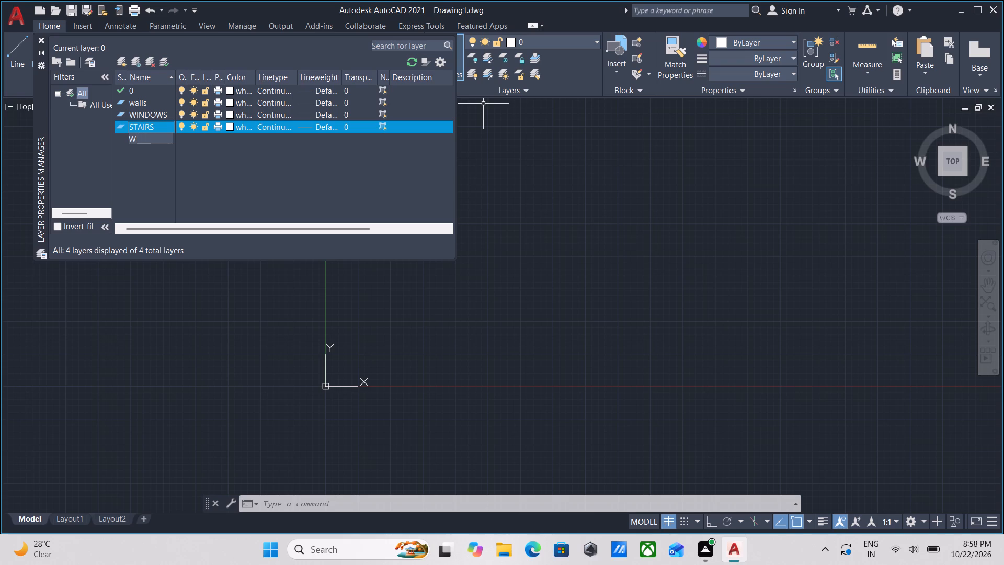
{"action": "key", "text": "BackSpace"}
{"action": "type", "text": "DOOR"}
{"action": "key", "text": "BackSpace"}
{"action": "key", "text": "BackSpace"}
{"action": "key", "text": "BackSpace"}
{"action": "key", "text": "BackSpace"}
{"action": "left_click", "coordinate": [146, 135]}
{"action": "key", "text": "d"}
{"action": "key", "text": "BackSpace"}
{"action": "left_click", "coordinate": [232, 89]}
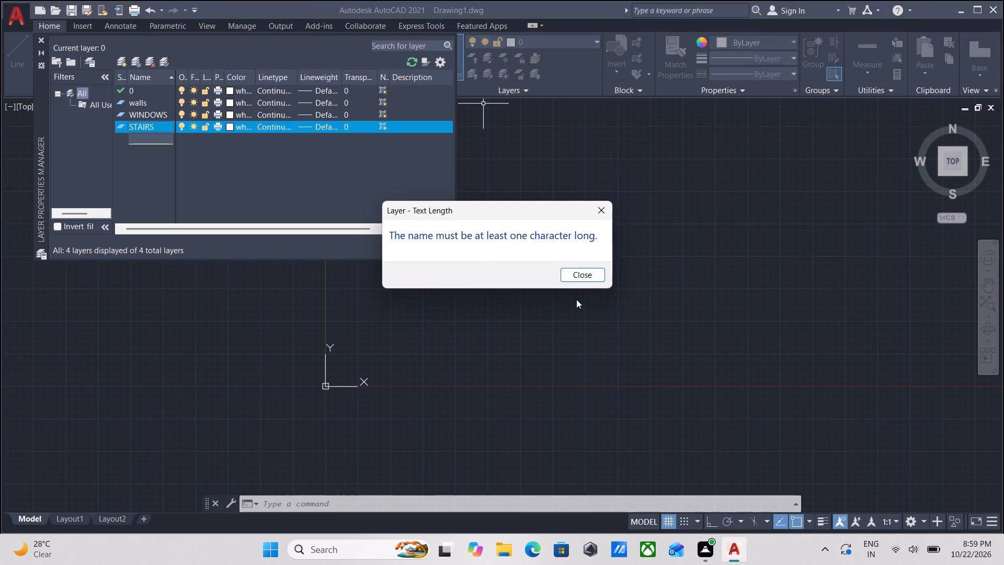
{"action": "left_click", "coordinate": [590, 277]}
{"action": "key", "text": "Escape"}
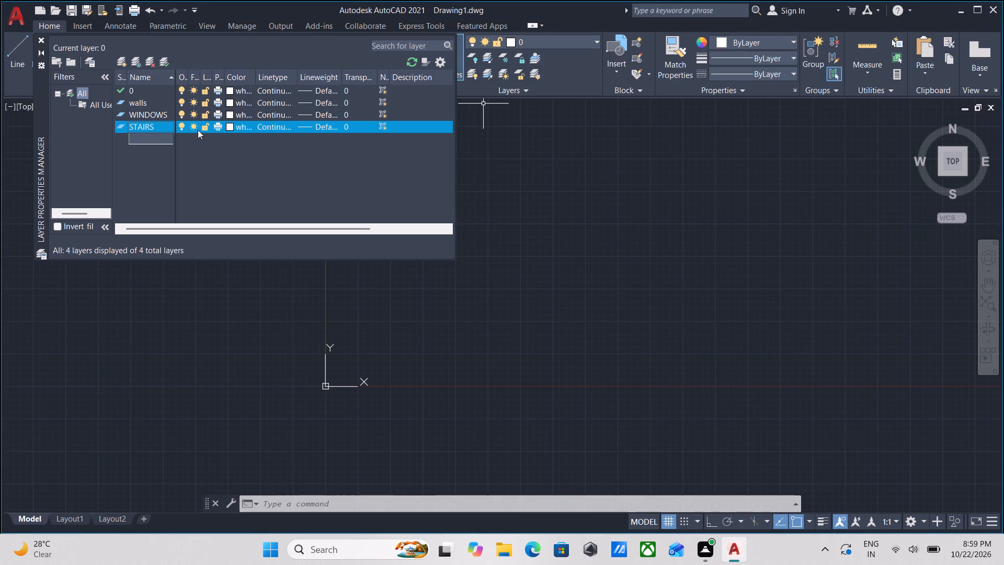
{"action": "key", "text": "Escape"}
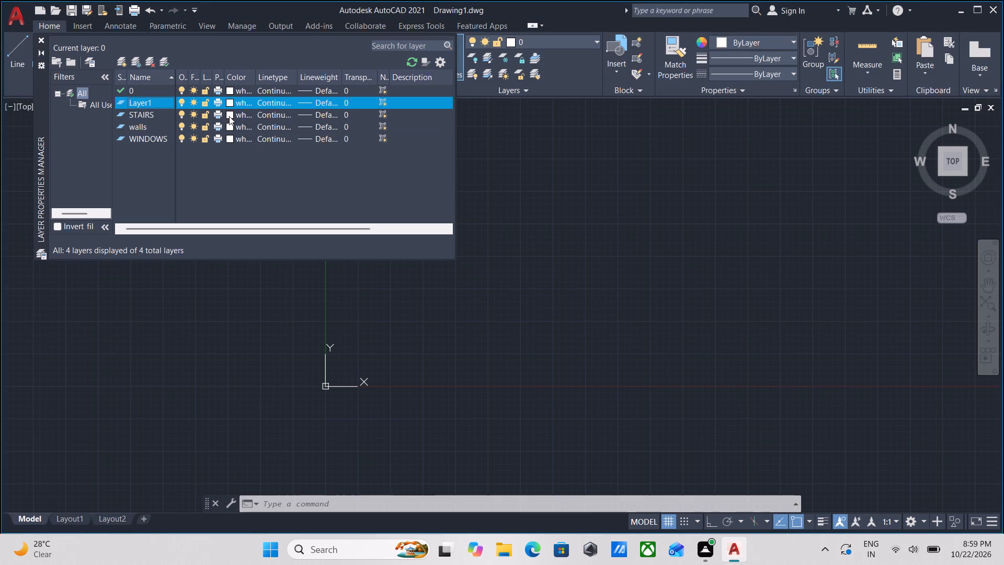
Set the STAIRS layer's colour to red.
{"action": "left_click", "coordinate": [227, 112]}
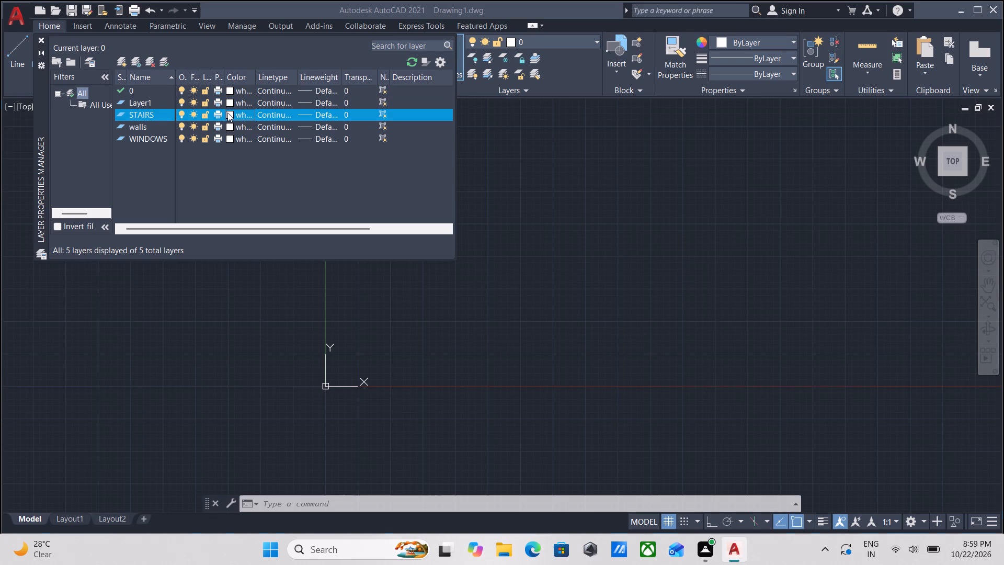
{"action": "left_click", "coordinate": [227, 127]}
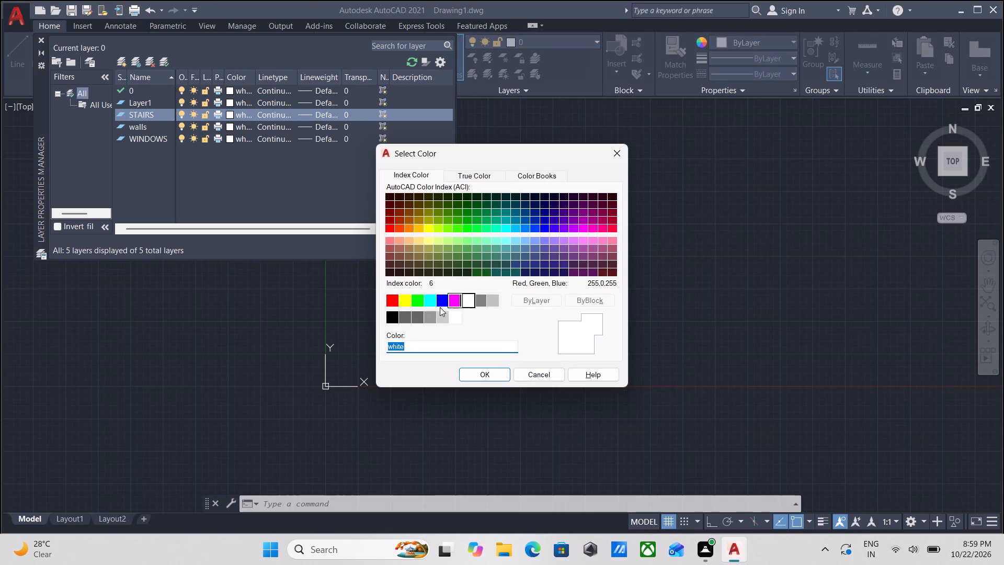
{"action": "left_click", "coordinate": [394, 303]}
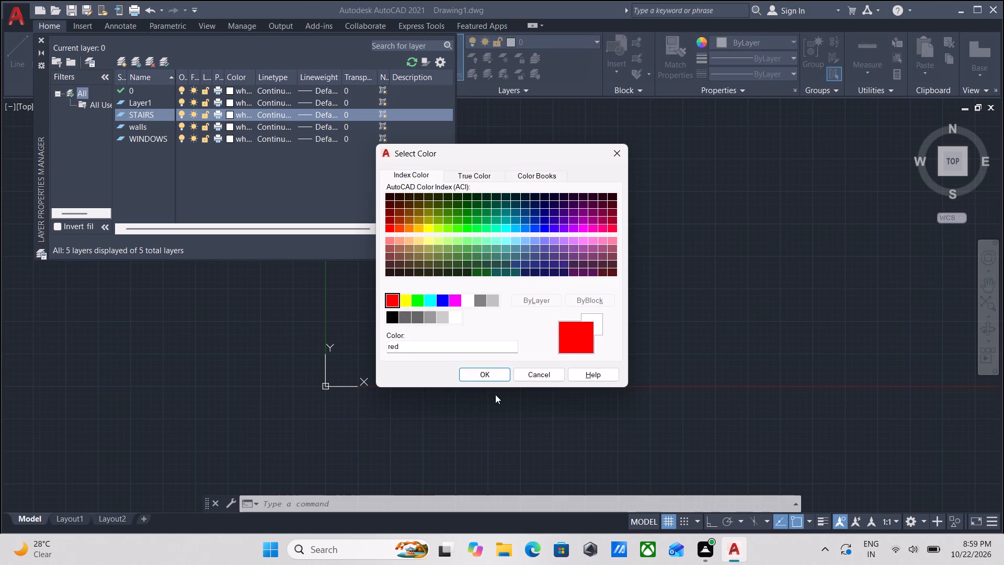
{"action": "left_click", "coordinate": [490, 378]}
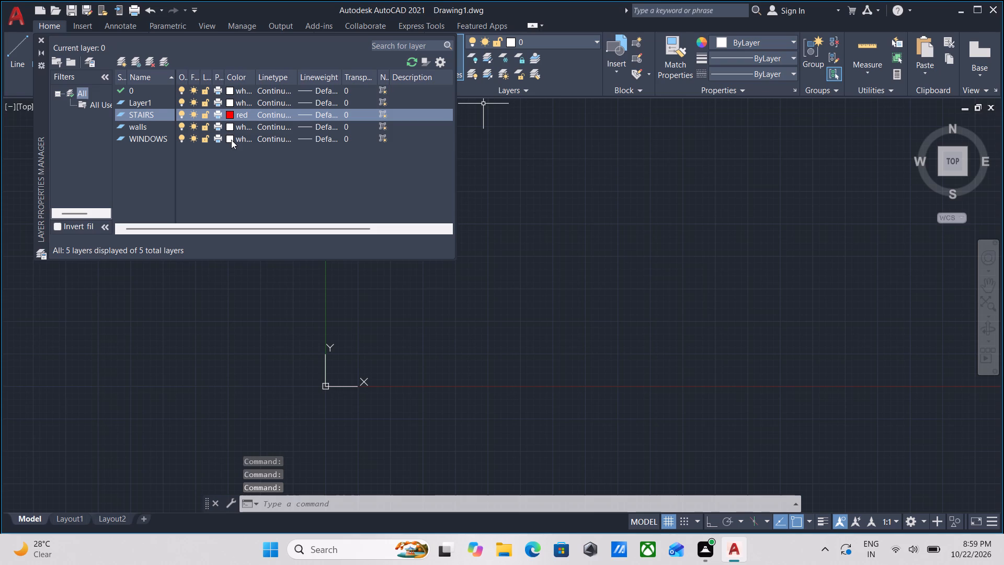
Set the WINDOWS layer's colour to yellow.
{"action": "left_click", "coordinate": [231, 135]}
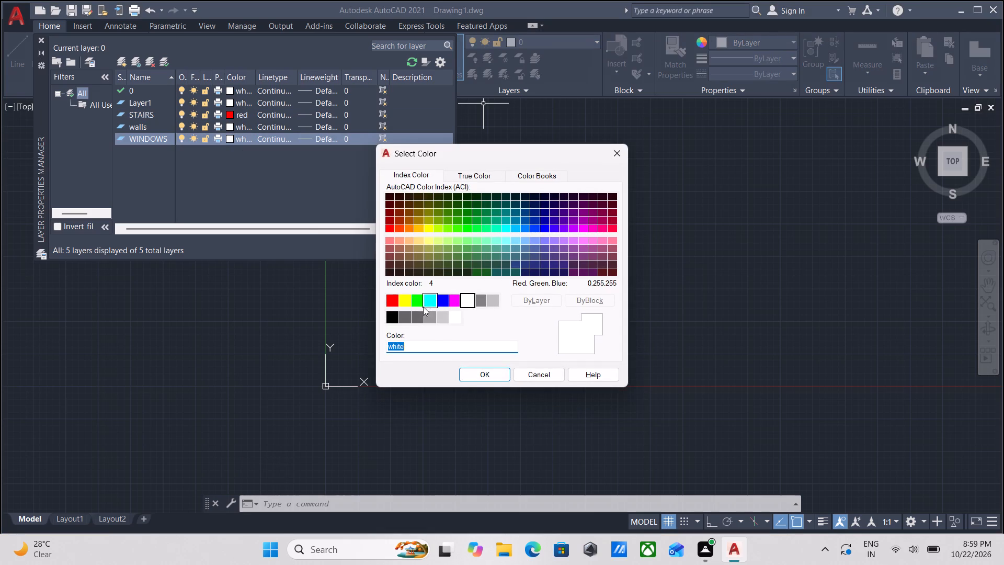
{"action": "left_click", "coordinate": [404, 301]}
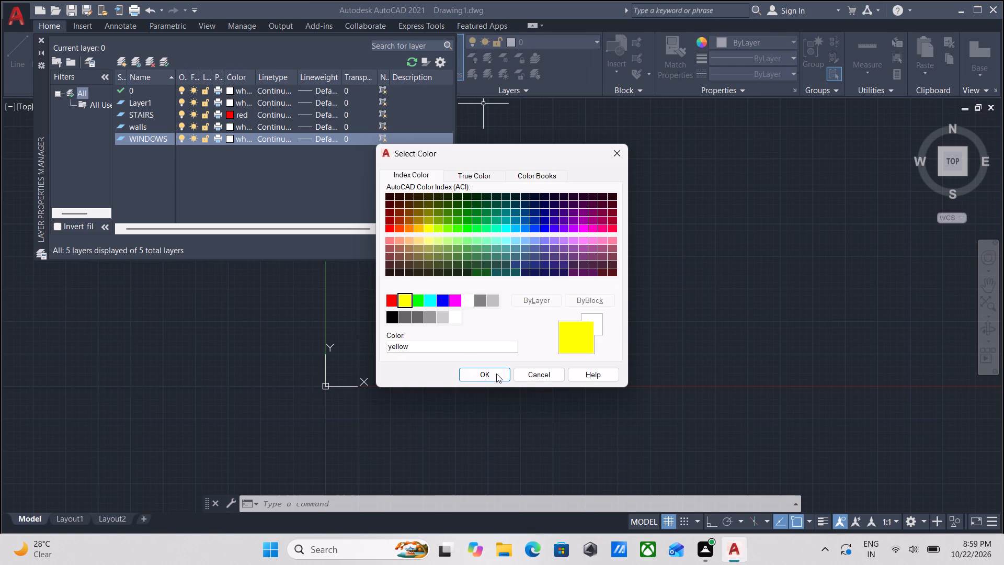
{"action": "left_click", "coordinate": [496, 375]}
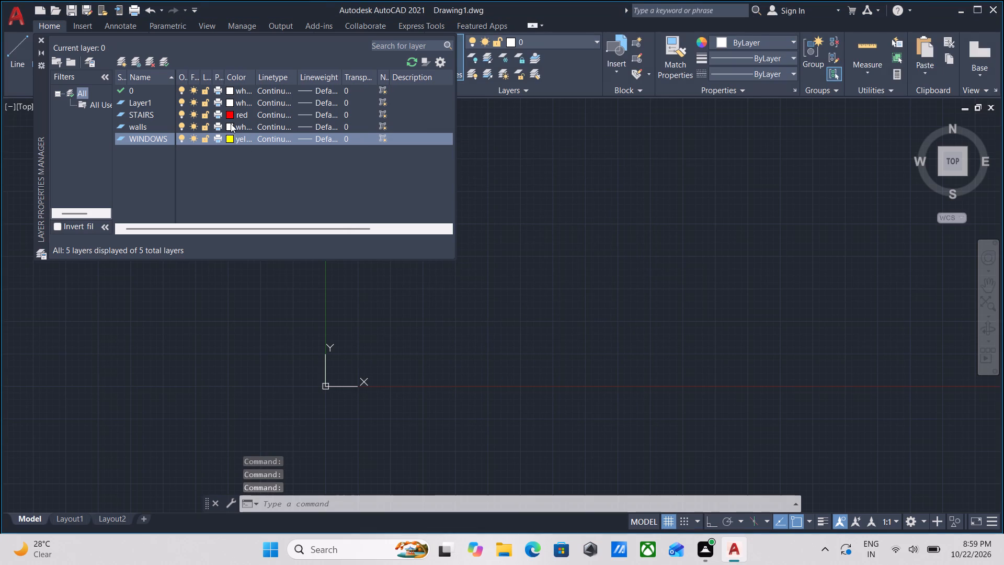
Set the walls layer's colour to white and close the layer properties.
{"action": "left_click", "coordinate": [229, 124]}
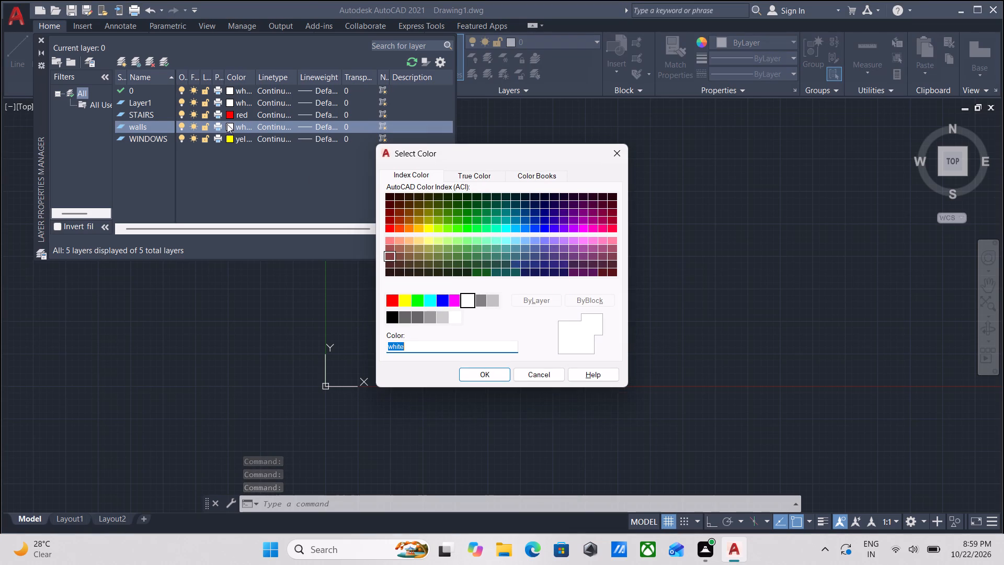
{"action": "left_click", "coordinate": [230, 127]}
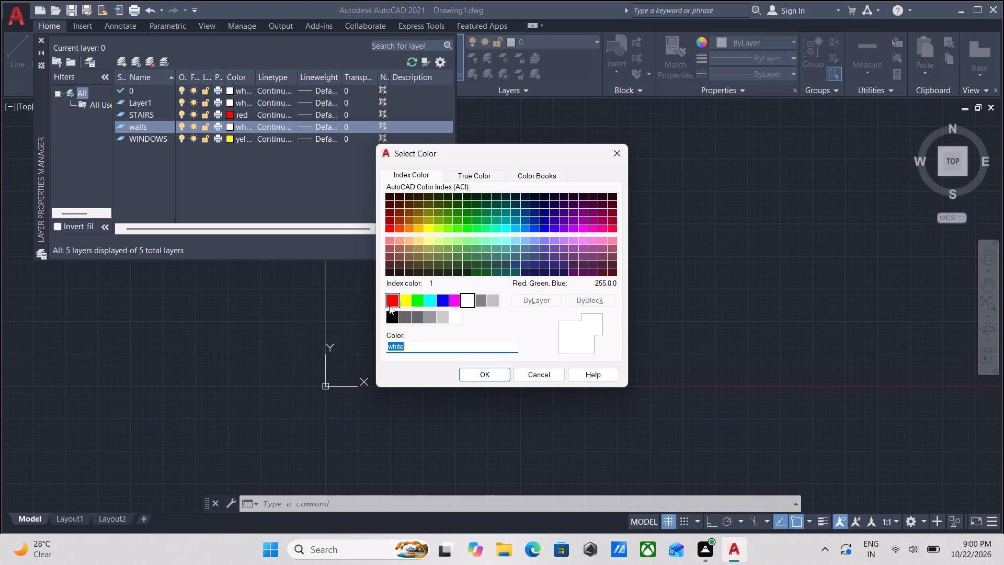
{"action": "left_click", "coordinate": [473, 302]}
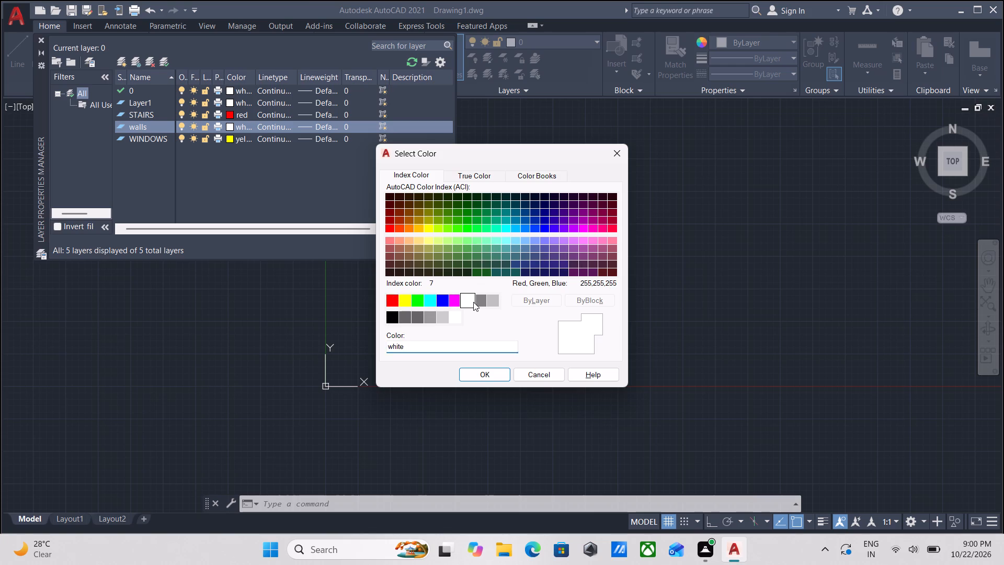
{"action": "left_click", "coordinate": [484, 375]}
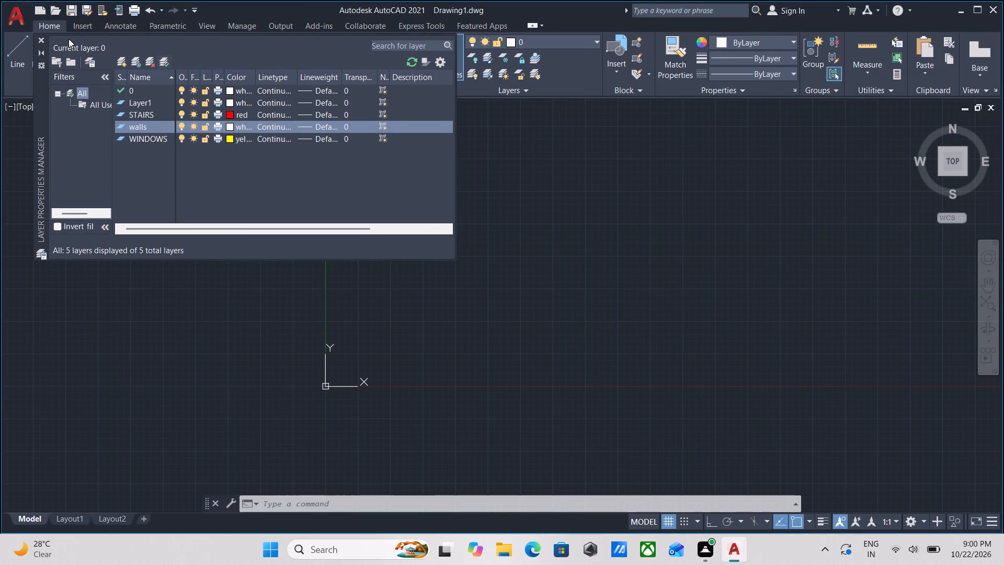
{"action": "left_click", "coordinate": [43, 39]}
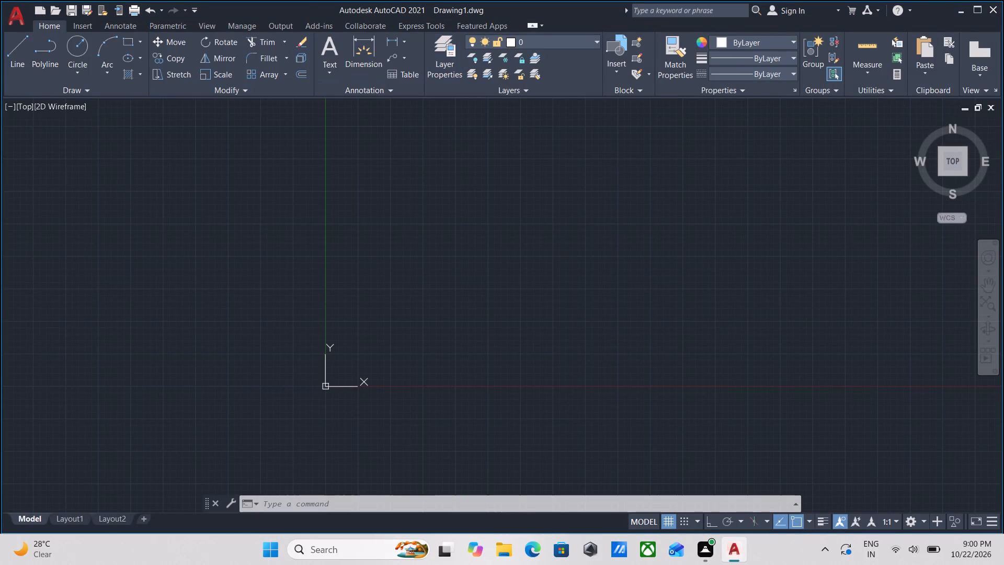
With Ortho on, draw a vertical and a horizontal construction line (XLINE) crossing at one point in the empty drawing area.
{"action": "scroll", "coordinate": [734, 245], "scroll_direction": "down", "scroll_amount": 5}
{"action": "middle_click_drag", "start_coordinate": [717, 224], "coordinate": [400, 277]}
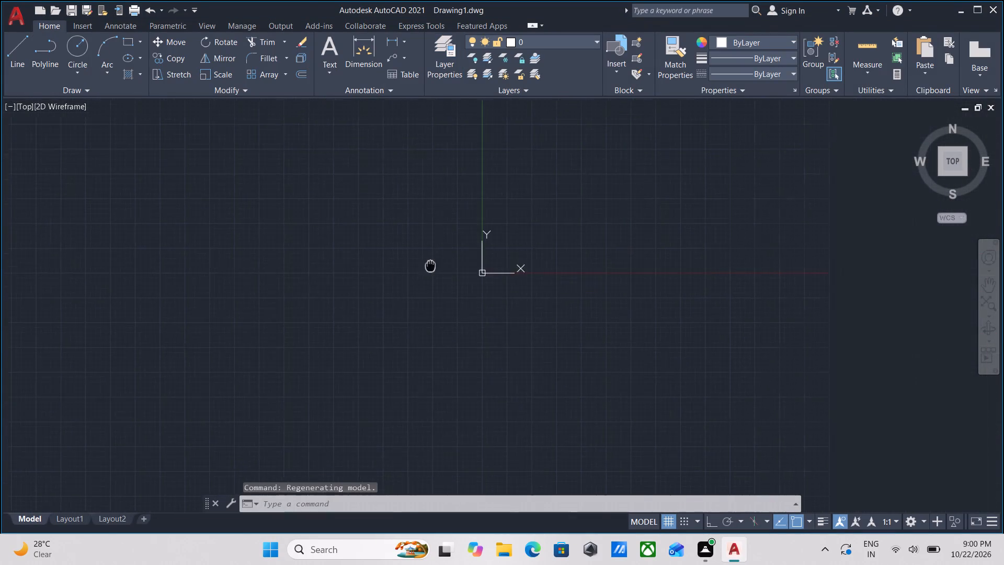
{"action": "middle_click_drag", "start_coordinate": [516, 262], "coordinate": [368, 331]}
{"action": "middle_click_drag", "start_coordinate": [455, 282], "coordinate": [418, 400]}
{"action": "middle_click_drag", "start_coordinate": [465, 314], "coordinate": [452, 363]}
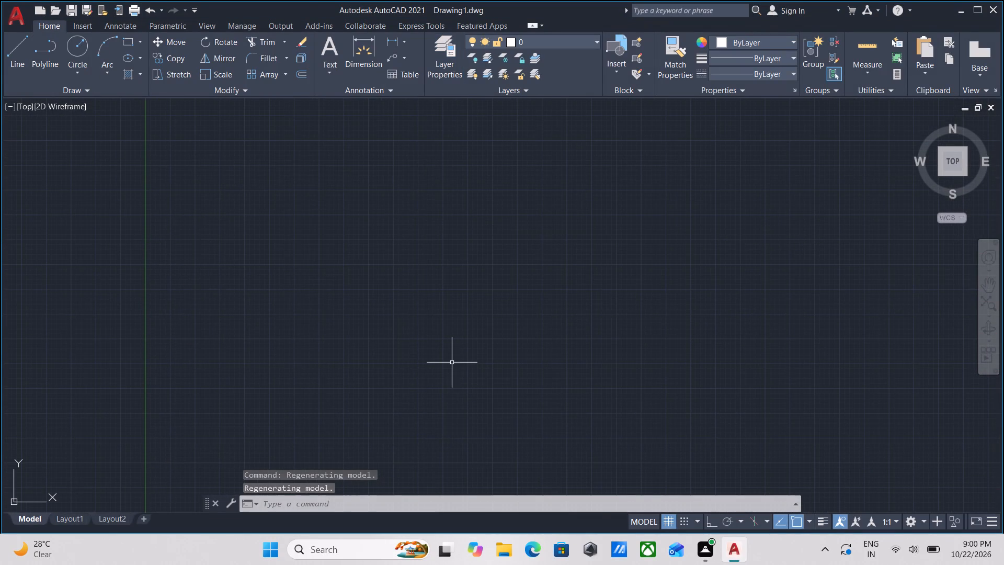
{"action": "type", "text": "XL"}
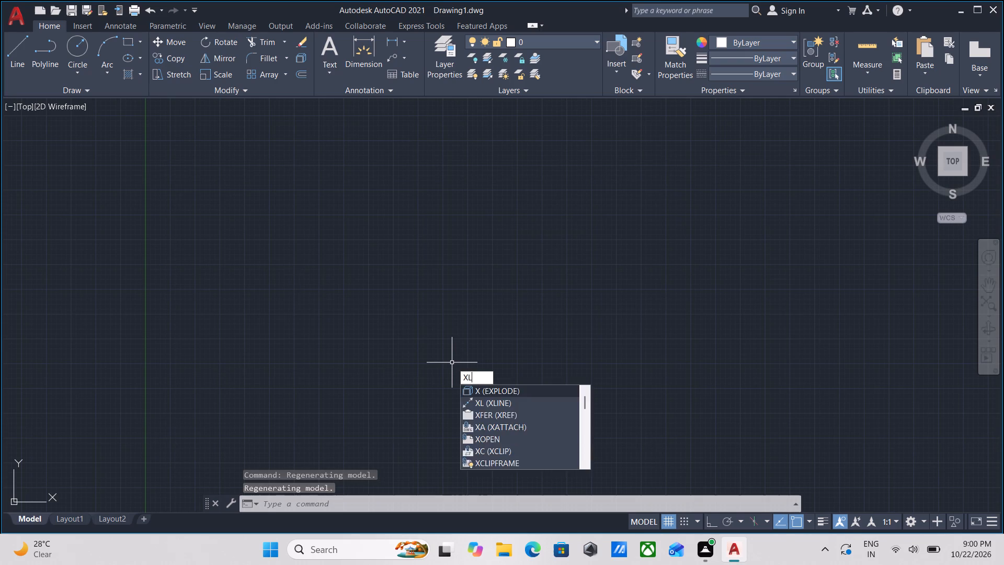
{"action": "key", "text": "Return"}
{"action": "left_click", "coordinate": [493, 210]}
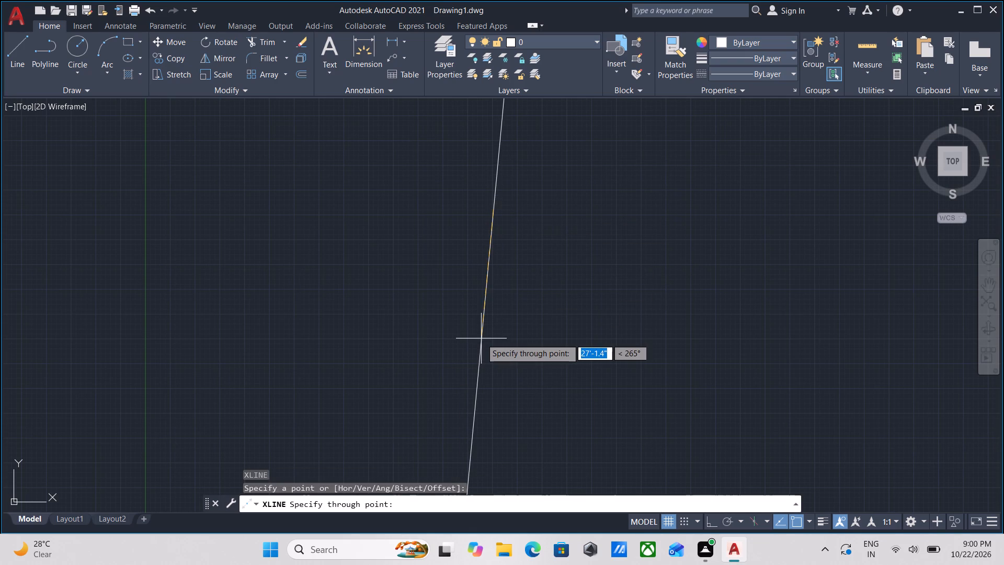
{"action": "key", "text": "F8"}
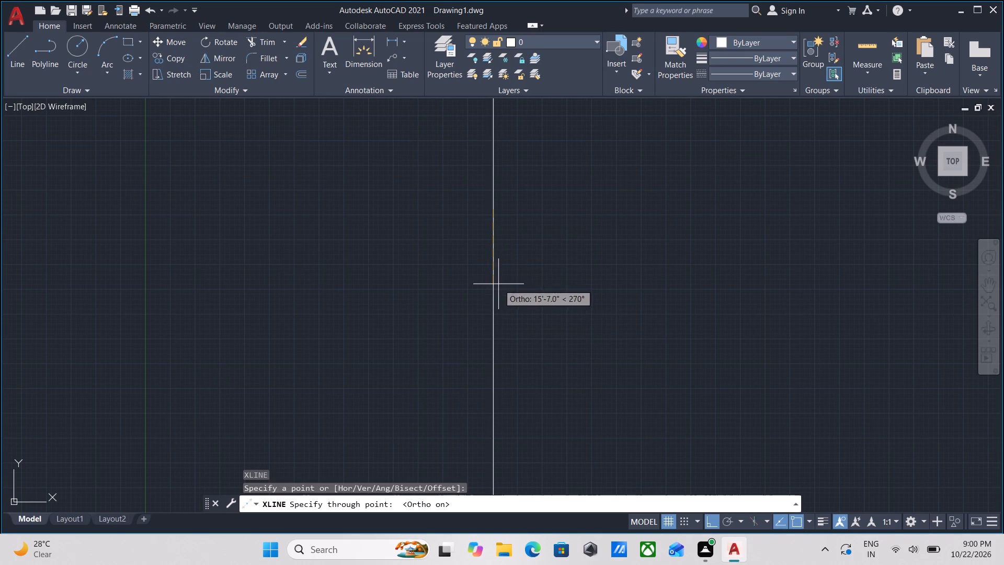
{"action": "left_click", "coordinate": [498, 284]}
{"action": "left_click", "coordinate": [372, 236]}
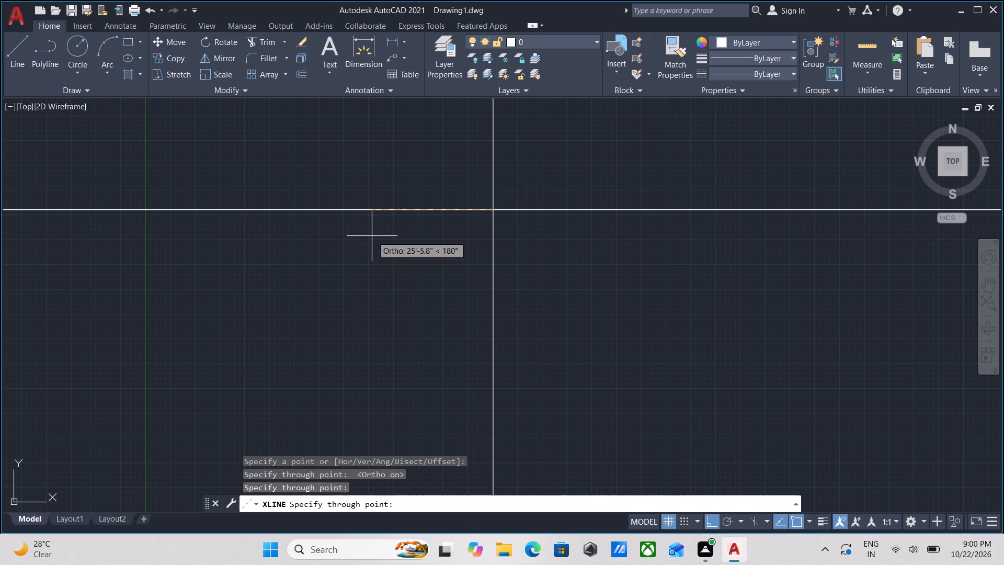
Offset the vertical construction line 9" to its right.
{"action": "key", "text": "Escape"}
{"action": "scroll", "coordinate": [529, 330], "scroll_direction": "down", "scroll_amount": 1}
{"action": "middle_click_drag", "start_coordinate": [532, 330], "coordinate": [525, 300]}
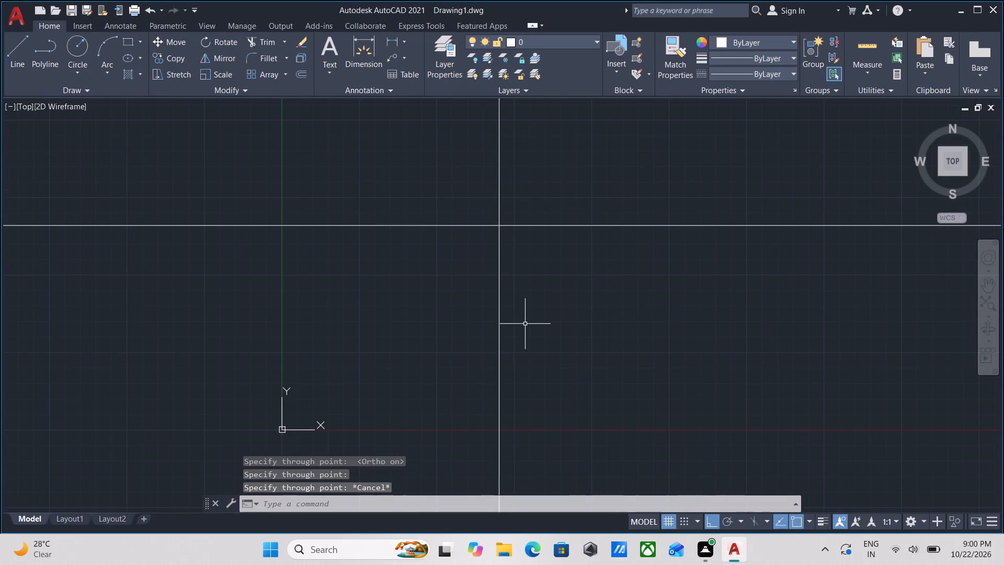
{"action": "left_click", "coordinate": [523, 327]}
{"action": "left_click", "coordinate": [471, 269]}
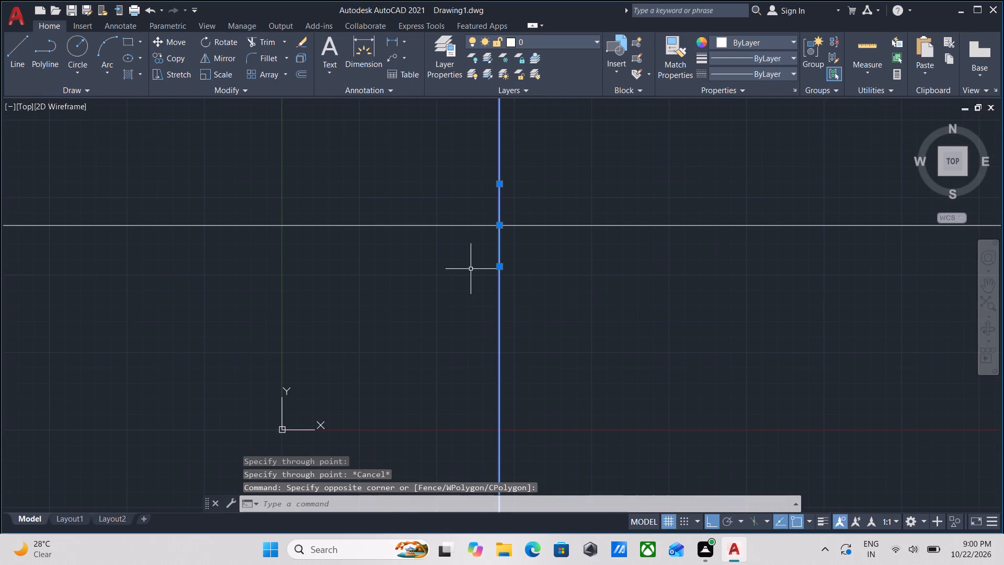
{"action": "key", "text": "o"}
{"action": "key", "text": "Return"}
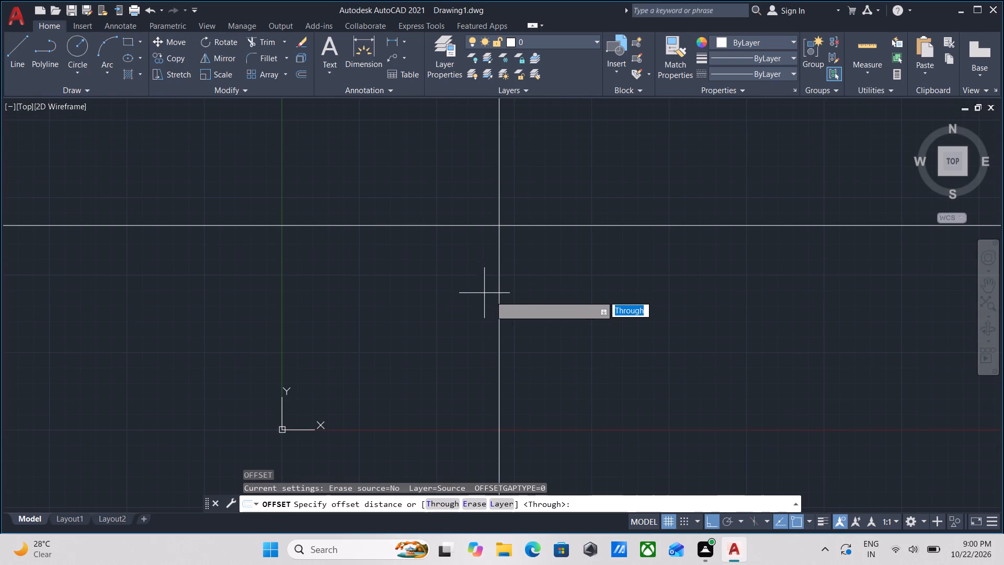
{"action": "left_click", "coordinate": [499, 299]}
{"action": "left_click", "coordinate": [545, 313]}
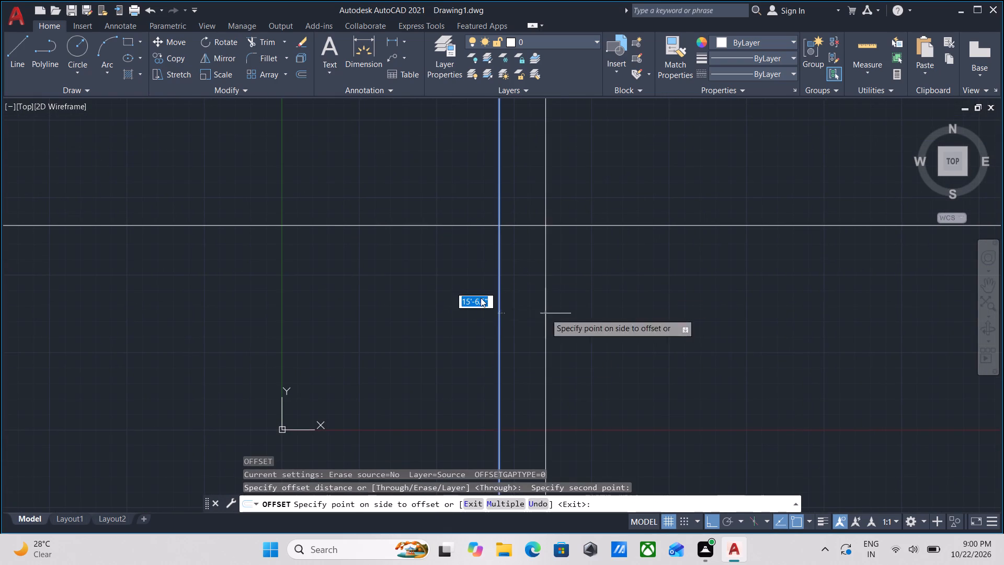
{"action": "key", "text": "9"}
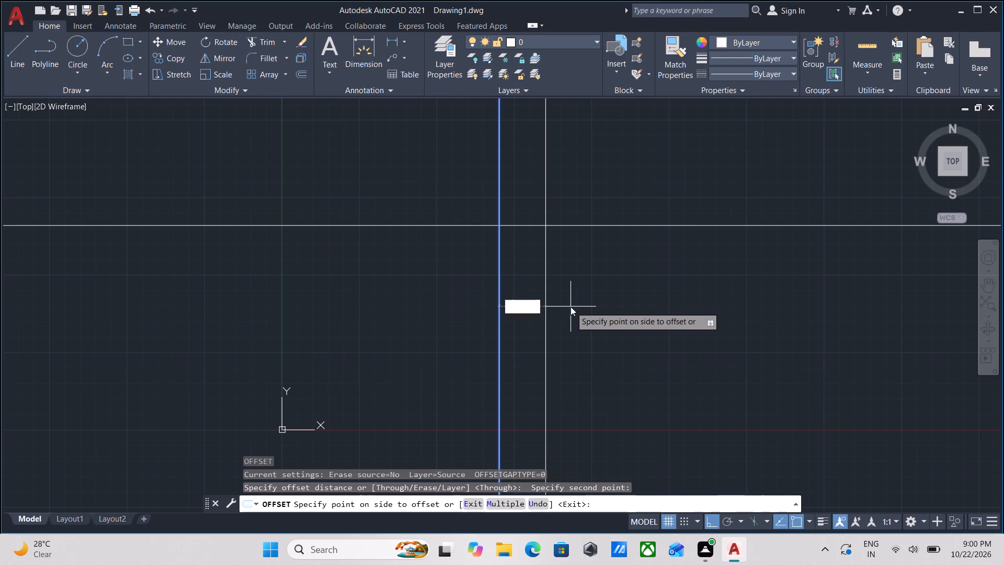
{"action": "key", "text": "shift+quotedbl"}
{"action": "key", "text": "Return"}
Offset the horizontal construction line 9" downward.
{"action": "scroll", "coordinate": [360, 217], "scroll_direction": "up", "scroll_amount": 4}
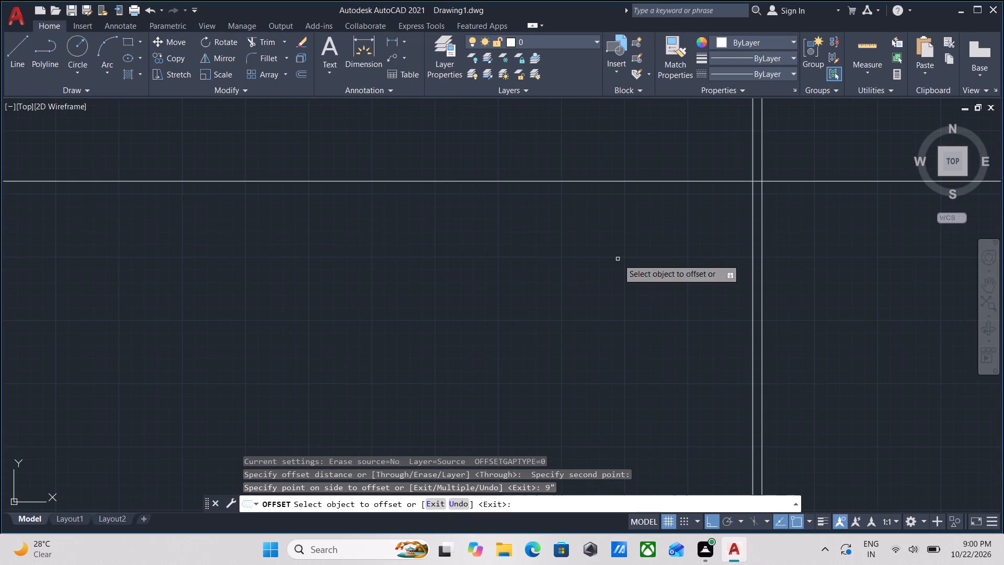
{"action": "middle_click_drag", "start_coordinate": [618, 258], "coordinate": [340, 246]}
{"action": "middle_click_drag", "start_coordinate": [635, 237], "coordinate": [490, 251]}
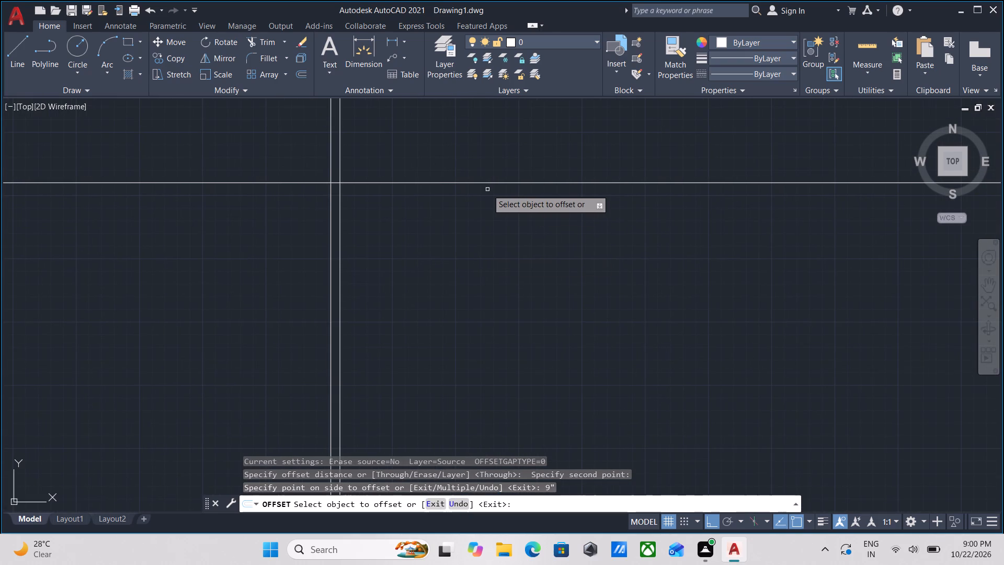
{"action": "left_click", "coordinate": [490, 183]}
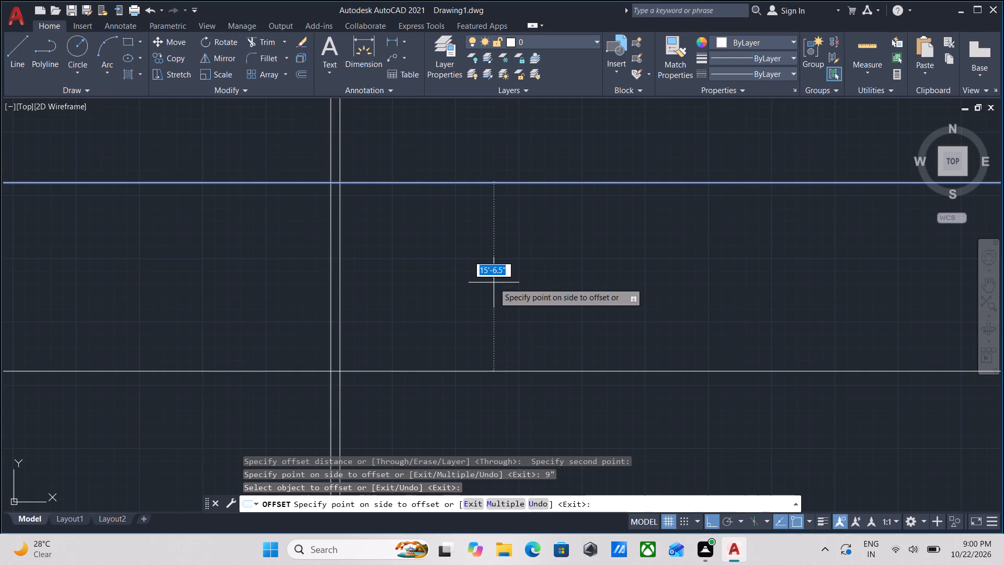
{"action": "key", "text": "9"}
{"action": "key", "text": "shift+quotedbl"}
{"action": "key", "text": "Return"}
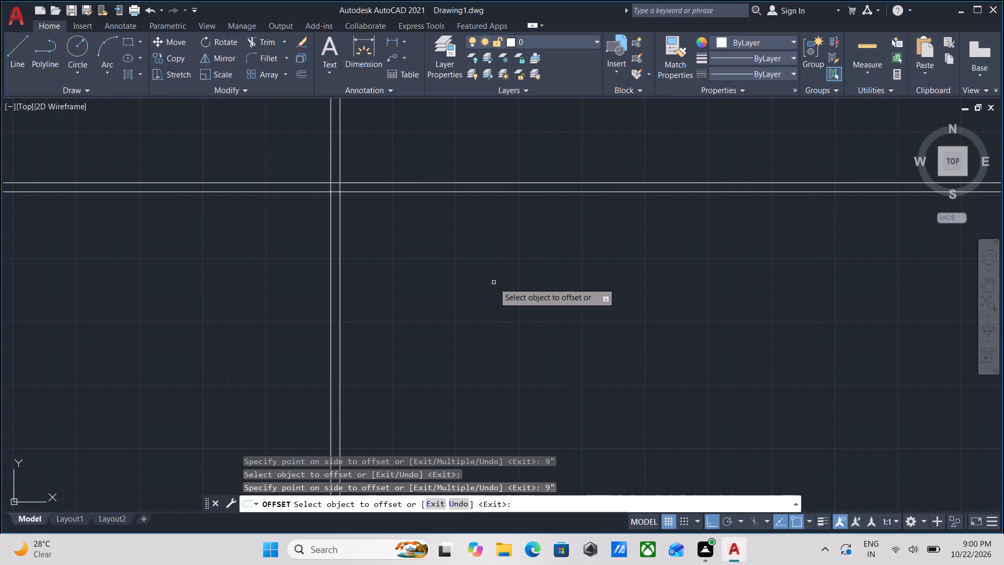
{"action": "scroll", "coordinate": [325, 279], "scroll_direction": "up", "scroll_amount": 2}
{"action": "key", "text": "Escape"}
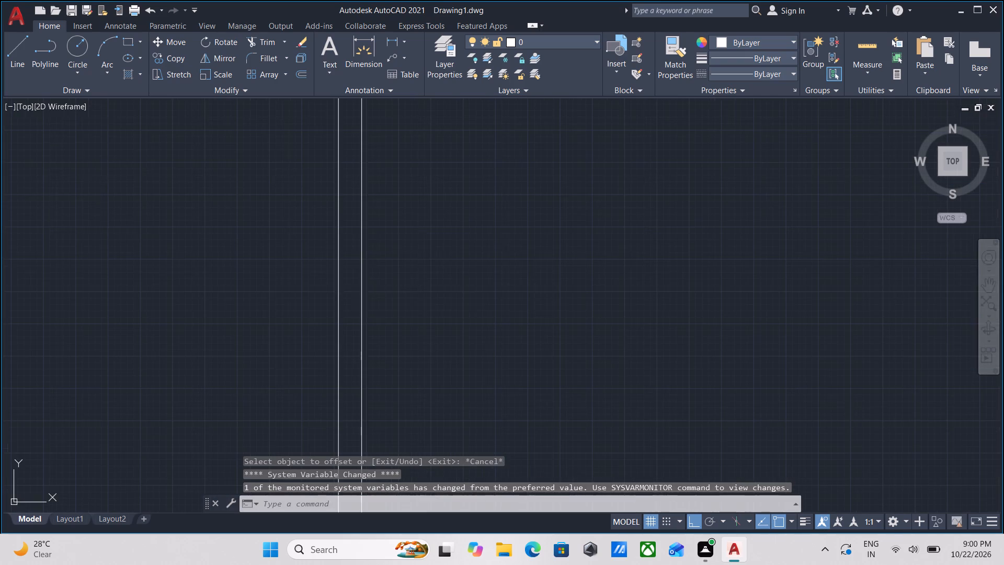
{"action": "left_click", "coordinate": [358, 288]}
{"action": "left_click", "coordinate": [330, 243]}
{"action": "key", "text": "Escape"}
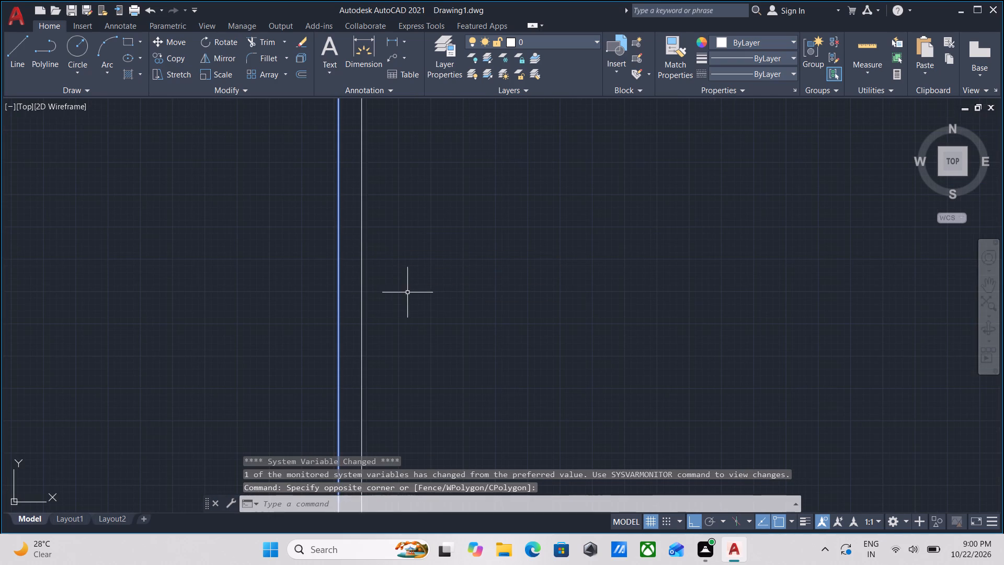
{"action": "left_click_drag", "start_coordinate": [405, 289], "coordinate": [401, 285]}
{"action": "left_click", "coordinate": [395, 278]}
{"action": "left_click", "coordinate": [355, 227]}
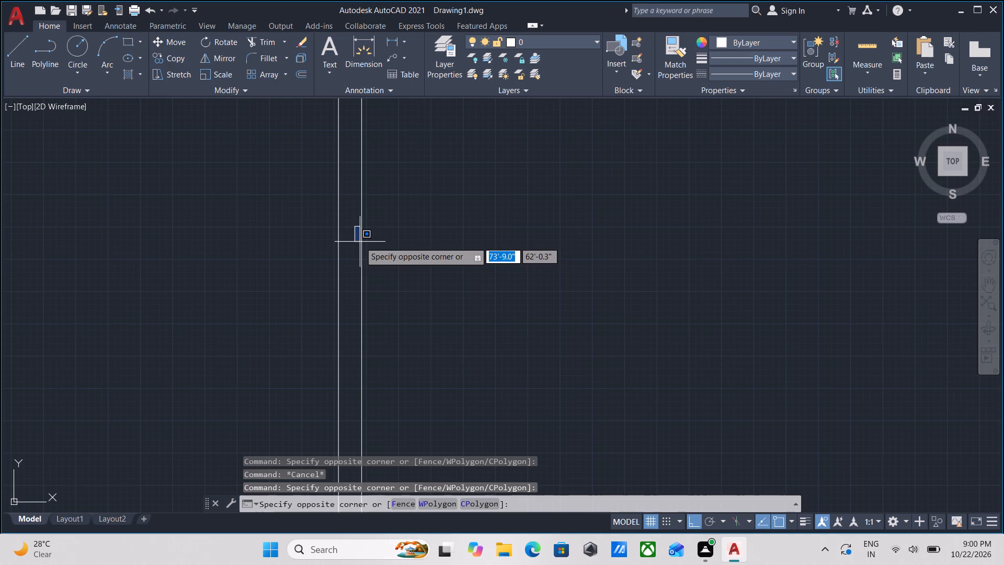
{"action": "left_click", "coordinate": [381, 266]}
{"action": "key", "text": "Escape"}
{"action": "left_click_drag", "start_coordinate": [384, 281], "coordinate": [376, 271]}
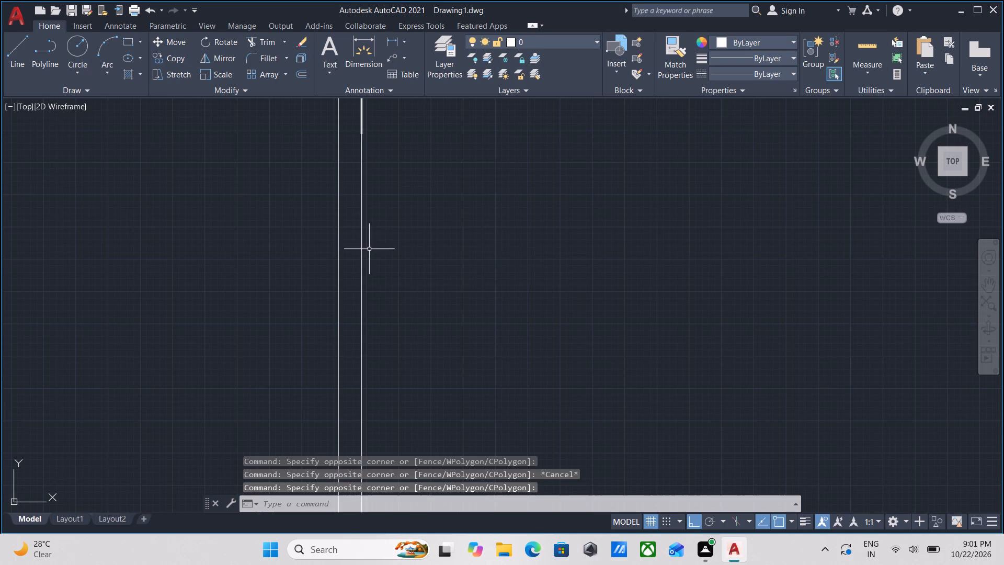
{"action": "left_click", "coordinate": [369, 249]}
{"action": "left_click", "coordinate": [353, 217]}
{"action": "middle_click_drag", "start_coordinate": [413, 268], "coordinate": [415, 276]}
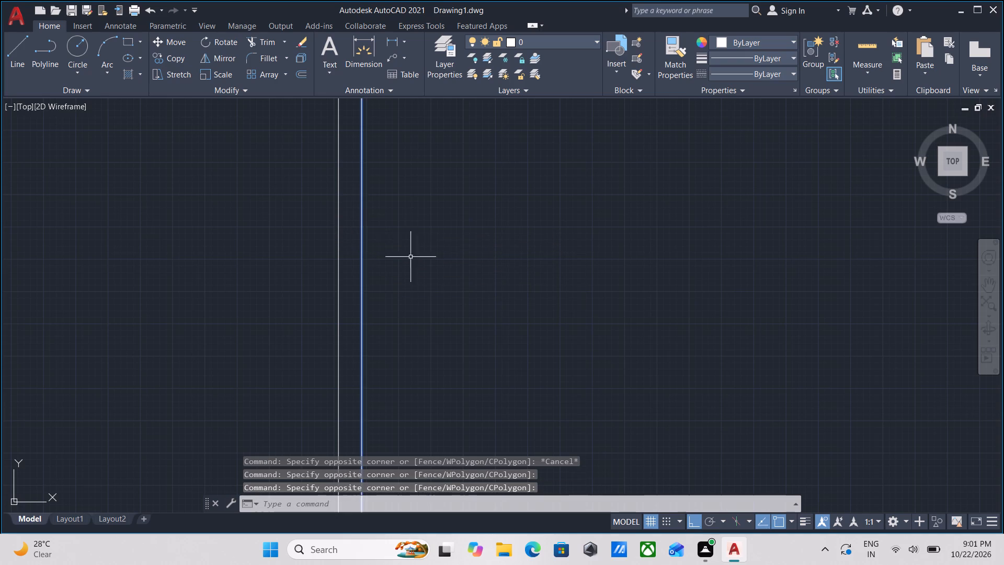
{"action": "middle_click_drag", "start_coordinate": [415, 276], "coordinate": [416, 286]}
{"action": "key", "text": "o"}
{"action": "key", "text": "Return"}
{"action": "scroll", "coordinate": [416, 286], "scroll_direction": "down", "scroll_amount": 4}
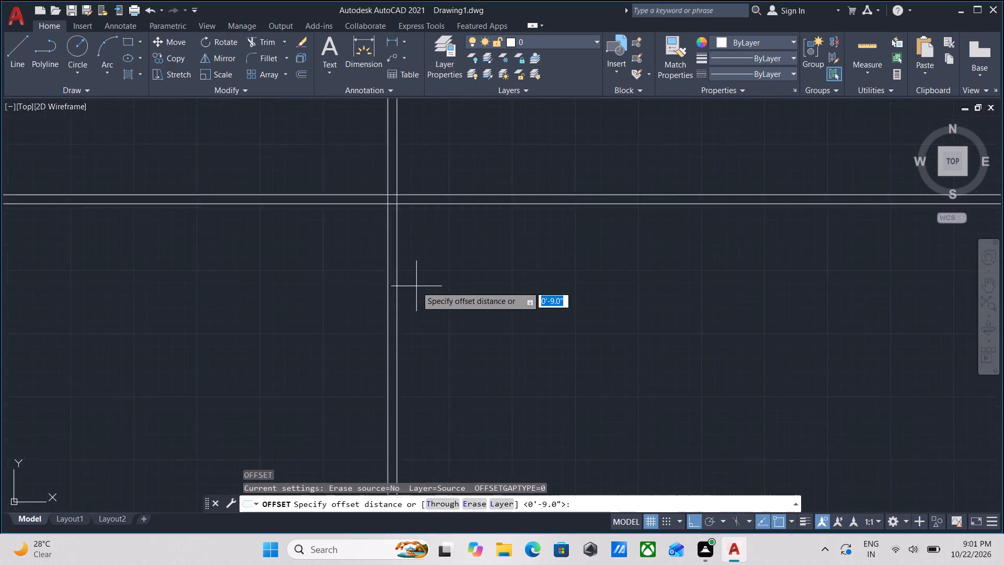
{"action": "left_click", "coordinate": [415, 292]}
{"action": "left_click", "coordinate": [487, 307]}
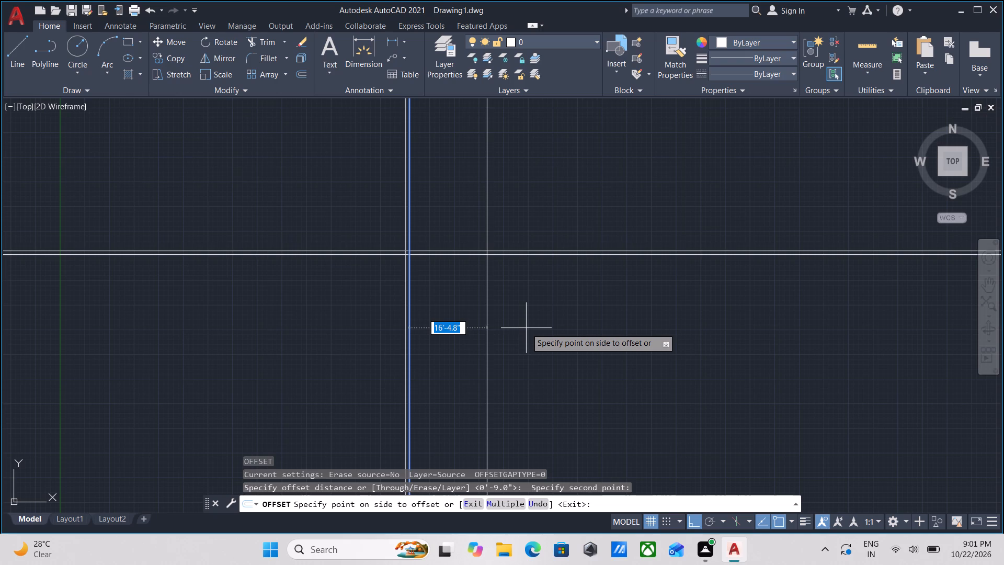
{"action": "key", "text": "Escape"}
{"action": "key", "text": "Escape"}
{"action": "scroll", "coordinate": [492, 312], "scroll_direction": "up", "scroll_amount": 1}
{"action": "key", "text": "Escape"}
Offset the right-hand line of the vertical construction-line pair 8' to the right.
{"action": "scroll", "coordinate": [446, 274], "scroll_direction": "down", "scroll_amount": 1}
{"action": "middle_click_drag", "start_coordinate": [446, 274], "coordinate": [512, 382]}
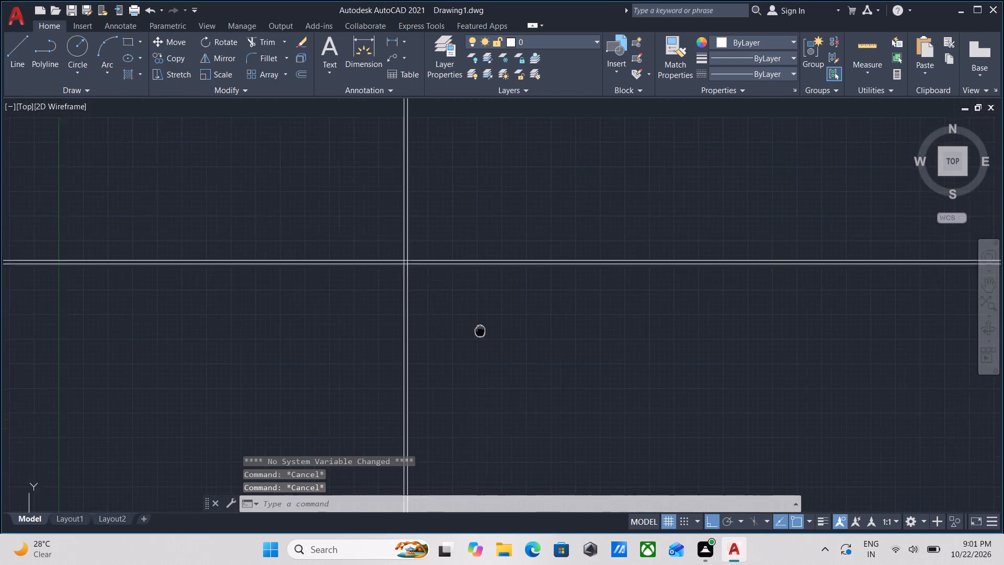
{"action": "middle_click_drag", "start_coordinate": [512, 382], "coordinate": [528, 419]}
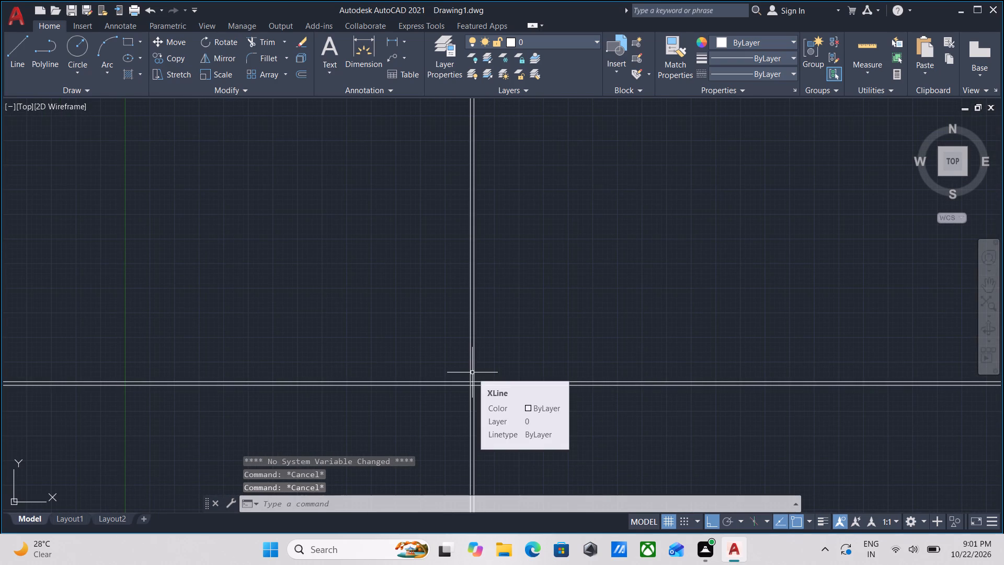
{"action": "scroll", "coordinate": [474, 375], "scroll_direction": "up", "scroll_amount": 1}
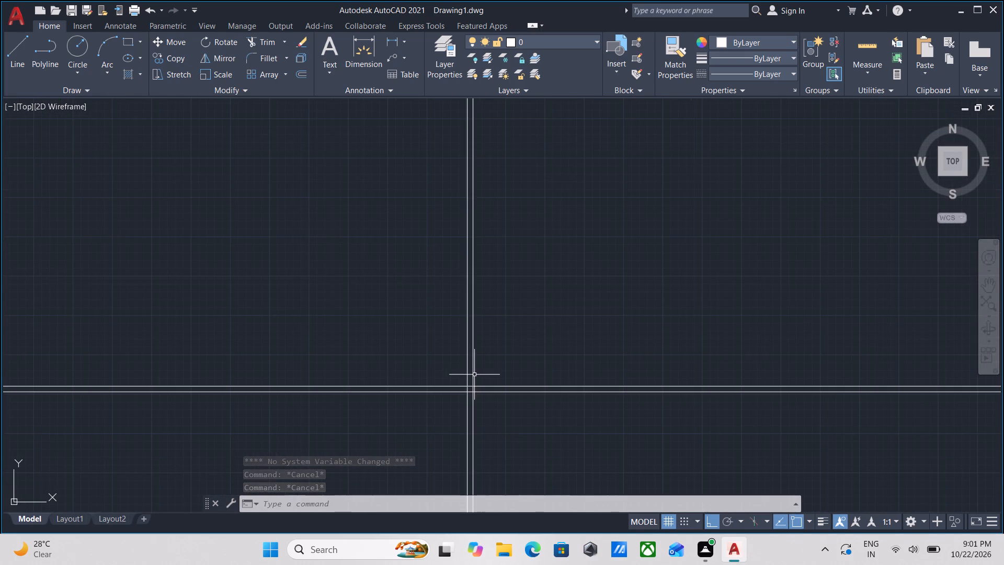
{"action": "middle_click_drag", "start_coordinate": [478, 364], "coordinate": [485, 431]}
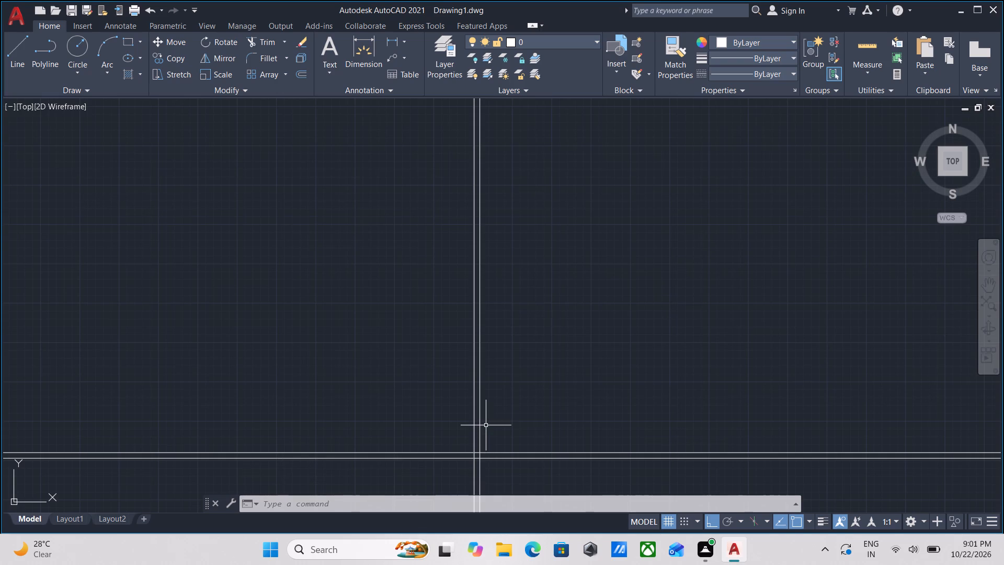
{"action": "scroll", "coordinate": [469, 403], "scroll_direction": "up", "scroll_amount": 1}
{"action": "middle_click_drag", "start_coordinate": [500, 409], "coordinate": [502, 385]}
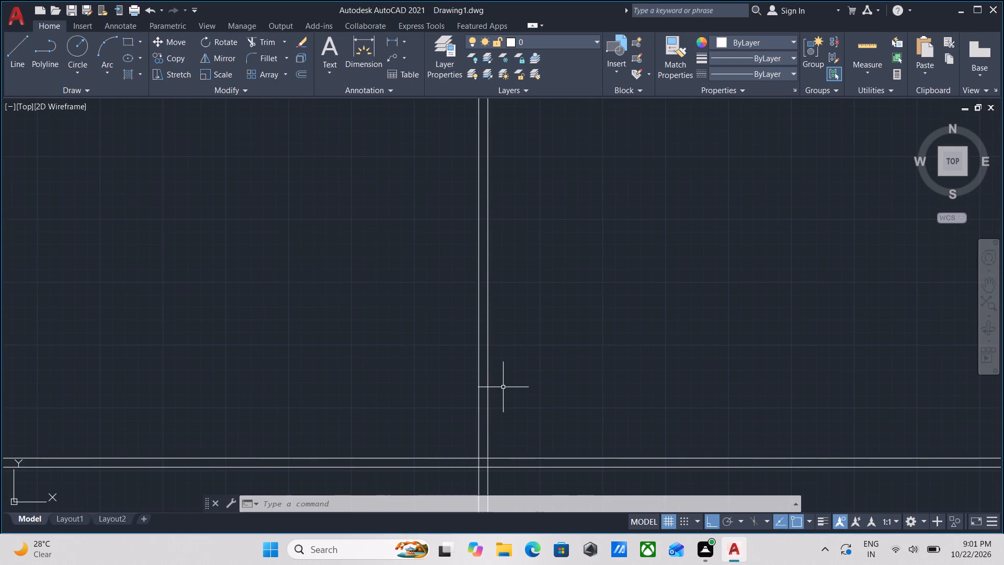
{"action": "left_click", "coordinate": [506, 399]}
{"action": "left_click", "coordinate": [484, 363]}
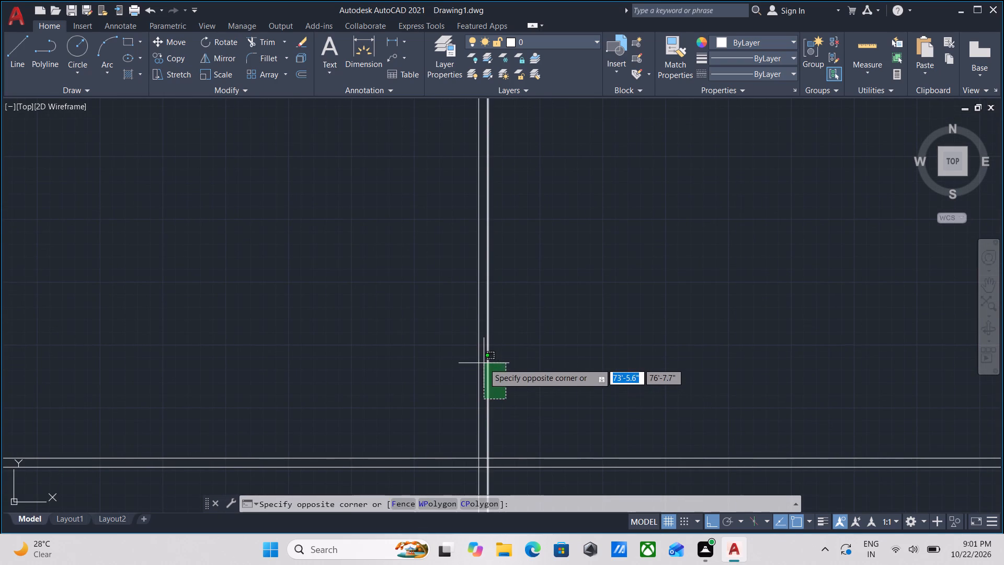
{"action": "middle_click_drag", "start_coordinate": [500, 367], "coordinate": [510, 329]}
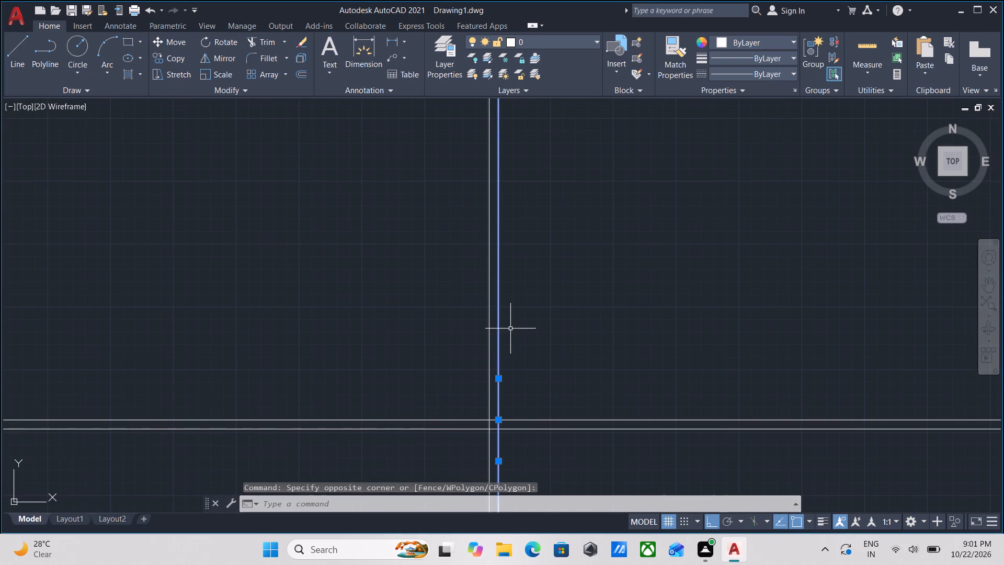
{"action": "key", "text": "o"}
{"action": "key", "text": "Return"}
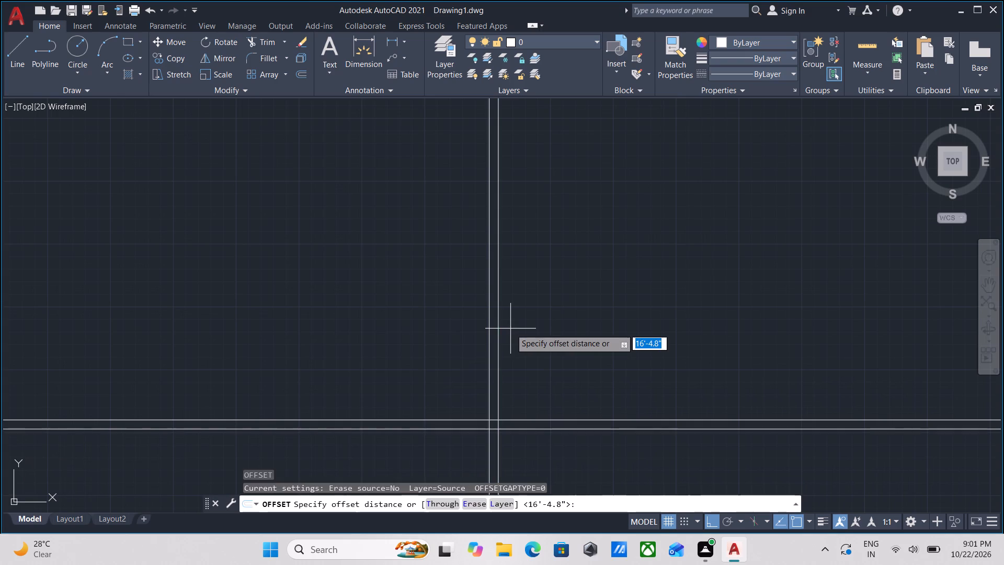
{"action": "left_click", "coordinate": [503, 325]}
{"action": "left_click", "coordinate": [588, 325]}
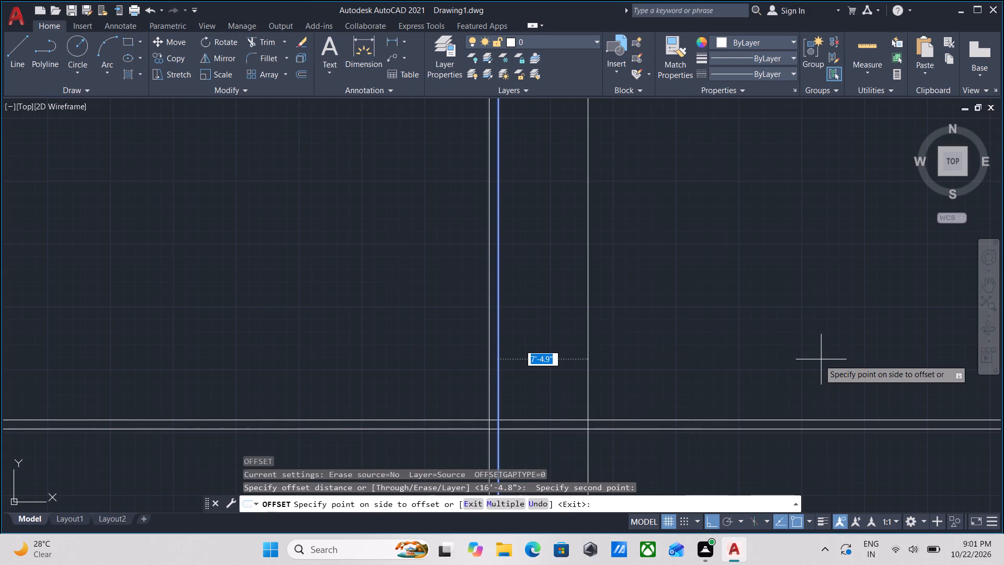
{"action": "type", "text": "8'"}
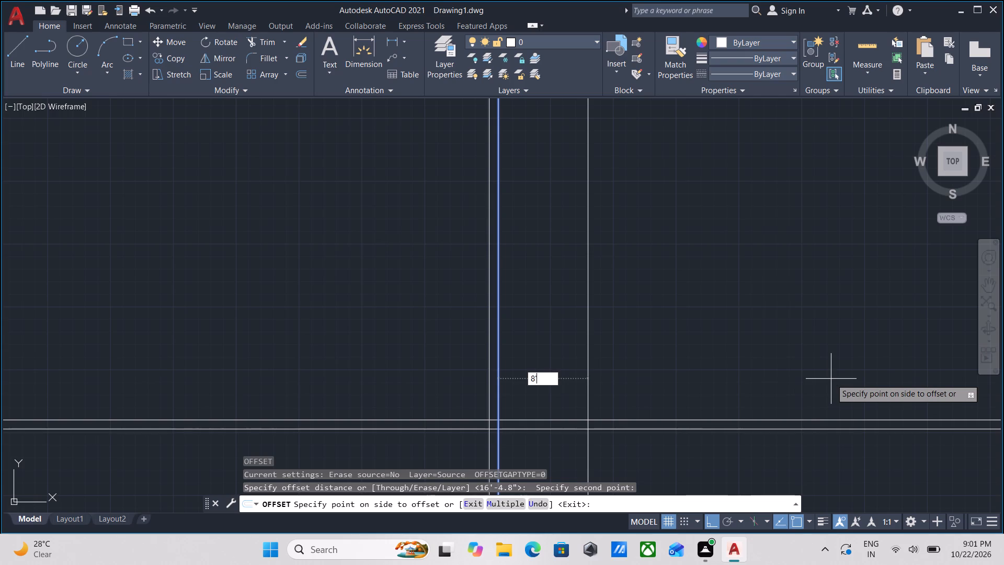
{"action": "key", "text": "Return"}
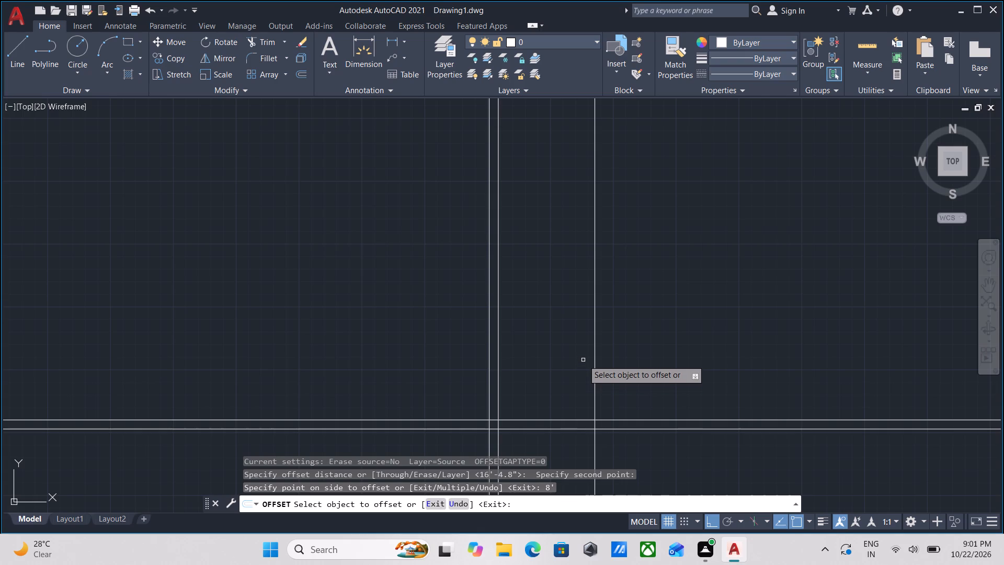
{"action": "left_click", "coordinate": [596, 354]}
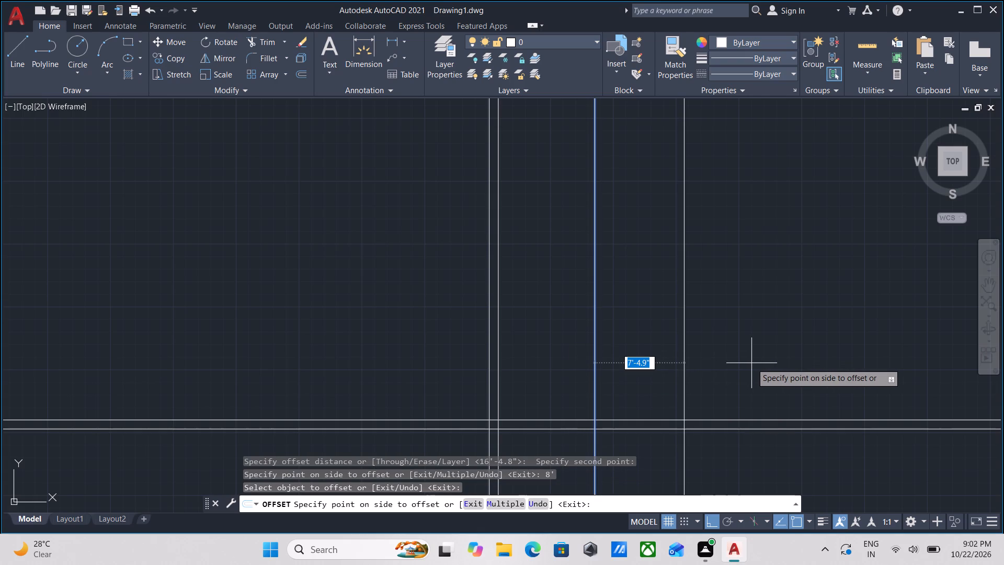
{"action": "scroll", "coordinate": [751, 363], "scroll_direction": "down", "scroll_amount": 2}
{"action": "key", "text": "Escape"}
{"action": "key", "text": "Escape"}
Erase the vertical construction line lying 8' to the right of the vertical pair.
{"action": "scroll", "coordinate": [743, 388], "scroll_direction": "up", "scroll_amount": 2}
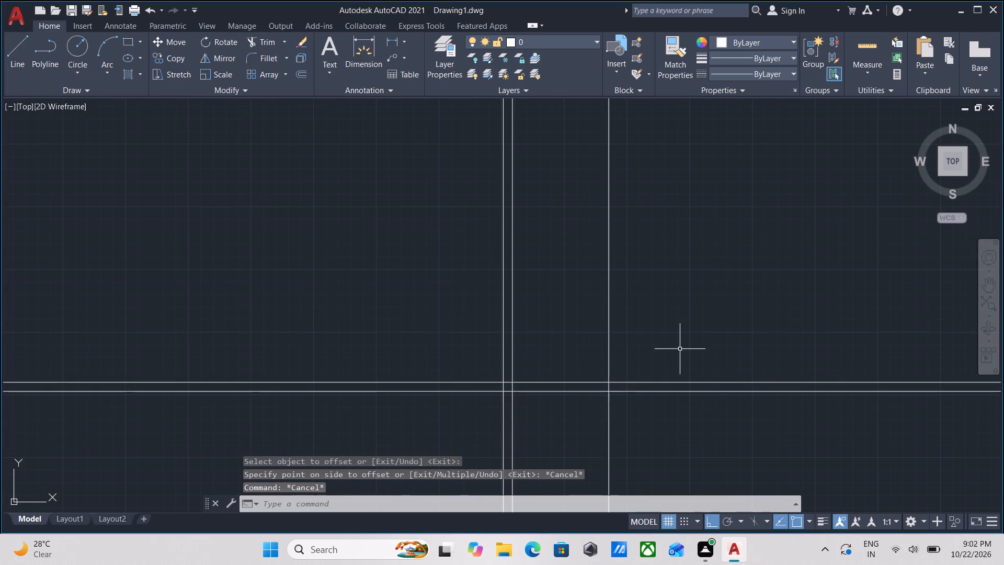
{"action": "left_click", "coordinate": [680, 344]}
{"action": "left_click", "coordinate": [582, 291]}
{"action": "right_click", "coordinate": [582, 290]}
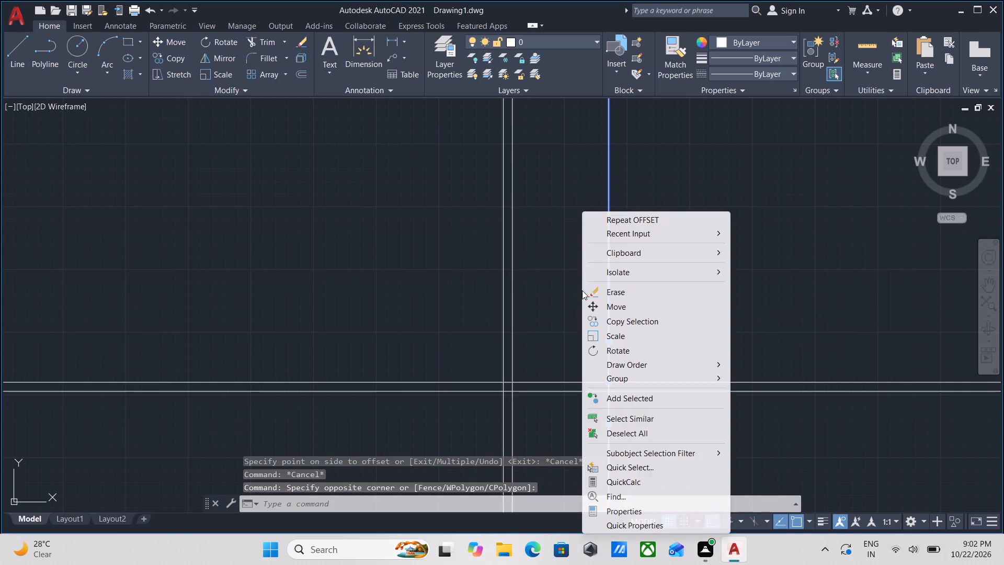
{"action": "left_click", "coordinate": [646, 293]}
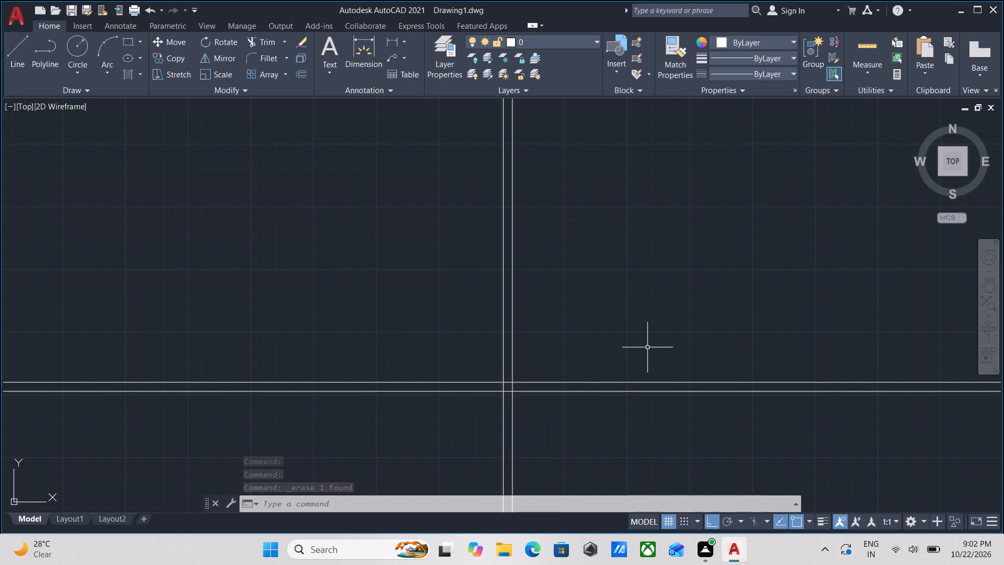
Offset the left-hand line of the vertical construction-line pair 11' to the left.
{"action": "scroll", "coordinate": [647, 347], "scroll_direction": "down", "scroll_amount": 1}
{"action": "middle_click_drag", "start_coordinate": [624, 391], "coordinate": [736, 336]}
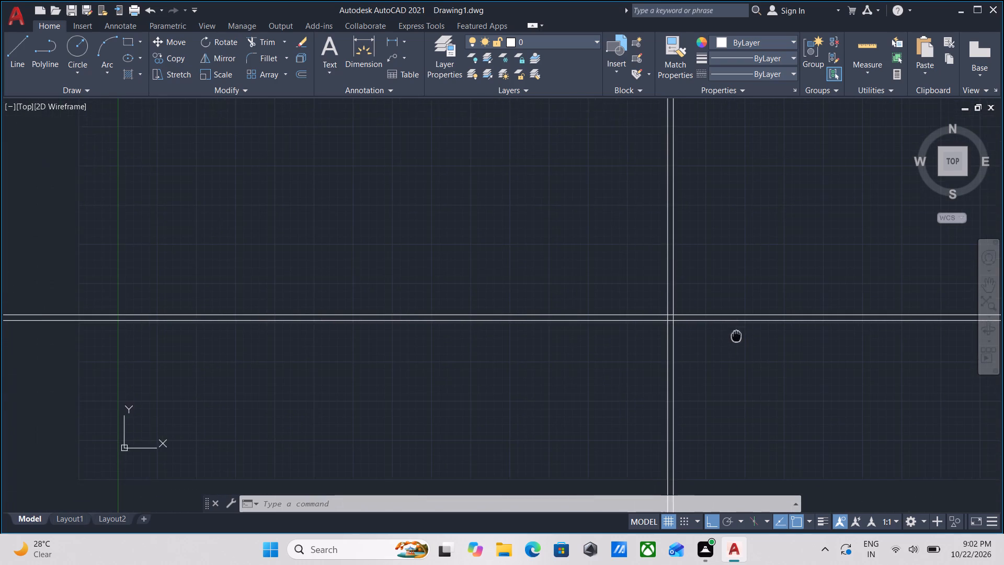
{"action": "scroll", "coordinate": [655, 295], "scroll_direction": "up", "scroll_amount": 2}
{"action": "middle_click_drag", "start_coordinate": [691, 317], "coordinate": [728, 341]}
{"action": "left_click", "coordinate": [733, 315]}
{"action": "left_click", "coordinate": [701, 295]}
{"action": "middle_click", "coordinate": [701, 295]}
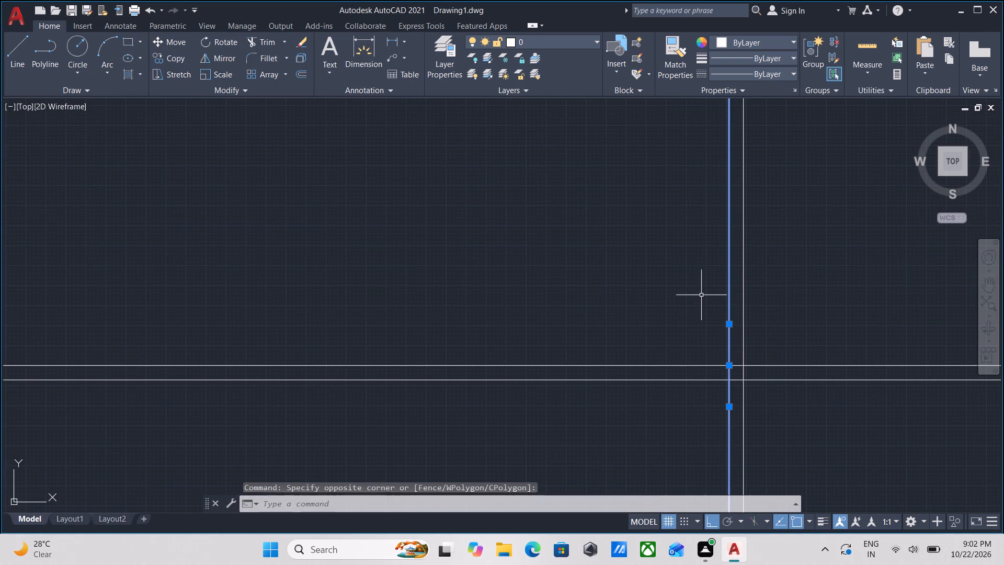
{"action": "key", "text": "o"}
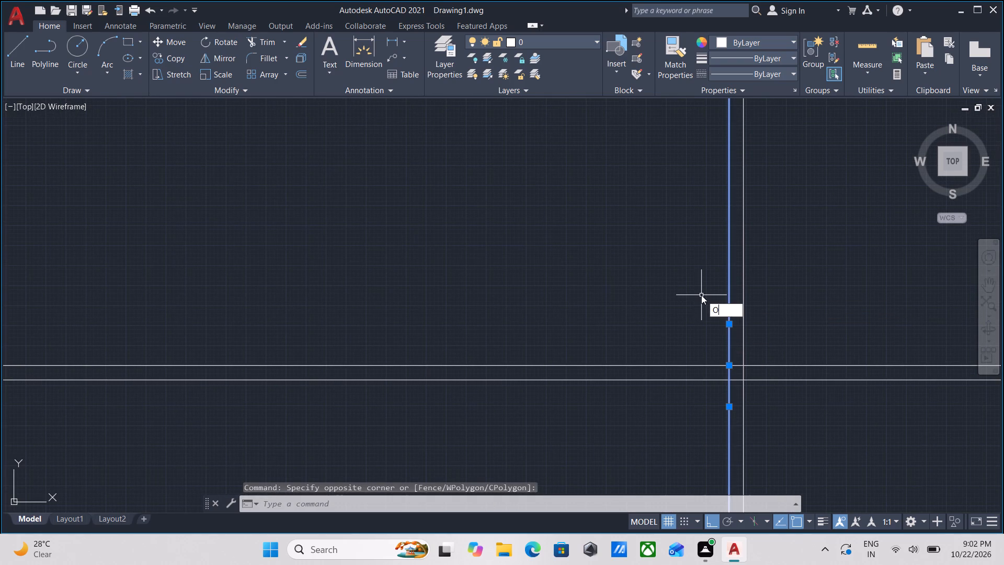
{"action": "key", "text": "Return"}
{"action": "left_click", "coordinate": [726, 278]}
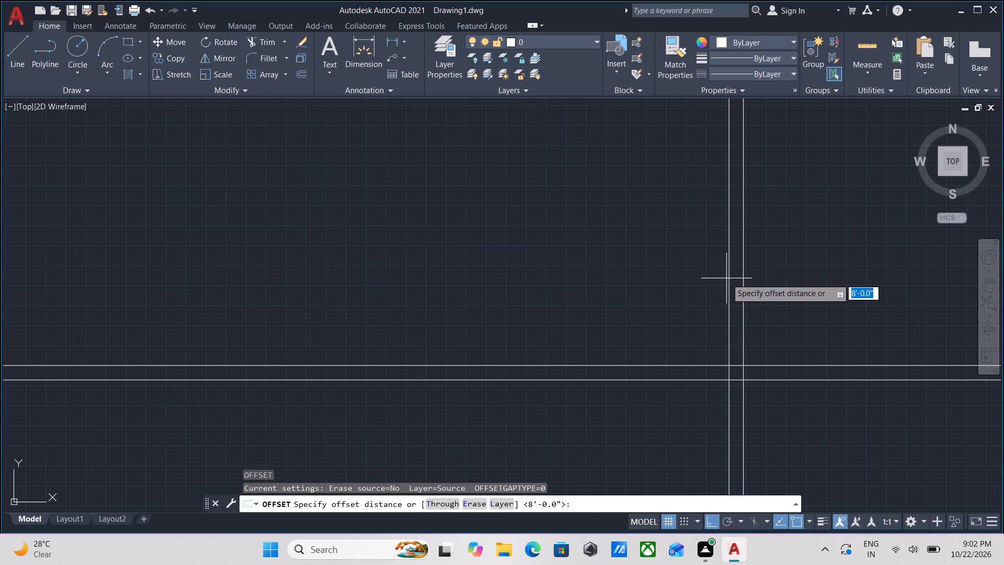
{"action": "left_click", "coordinate": [645, 276]}
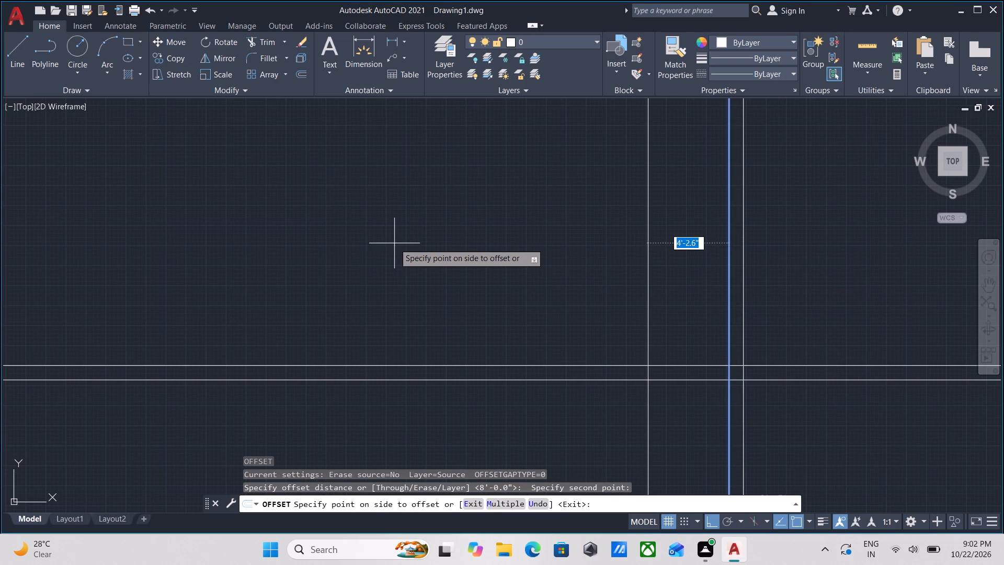
{"action": "type", "text": "11'"}
{"action": "key", "text": "Return"}
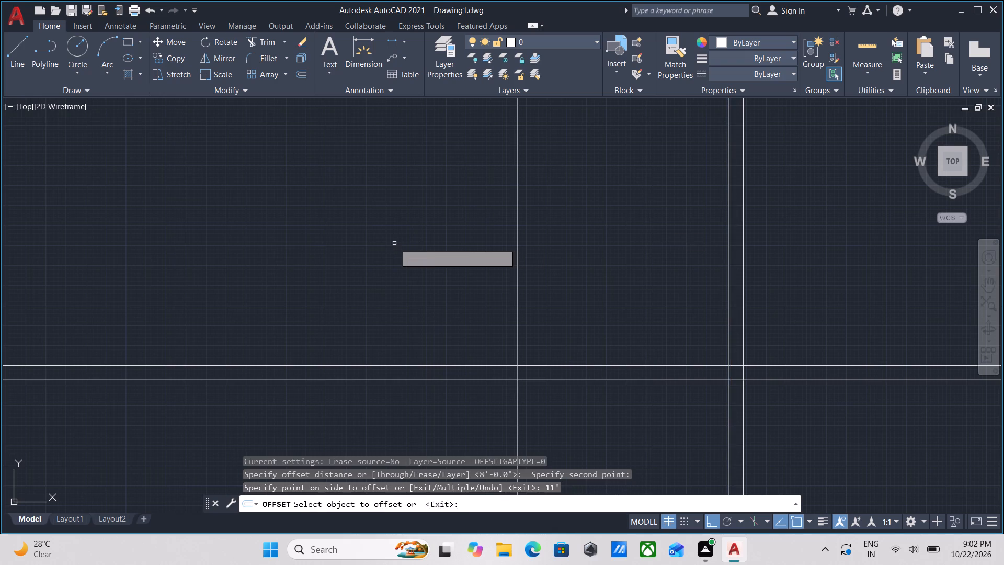
Offset the leftmost vertical construction line 5" to the left to form a partition wall.
{"action": "scroll", "coordinate": [394, 243], "scroll_direction": "down", "scroll_amount": 1}
{"action": "middle_click_drag", "start_coordinate": [418, 260], "coordinate": [480, 308]}
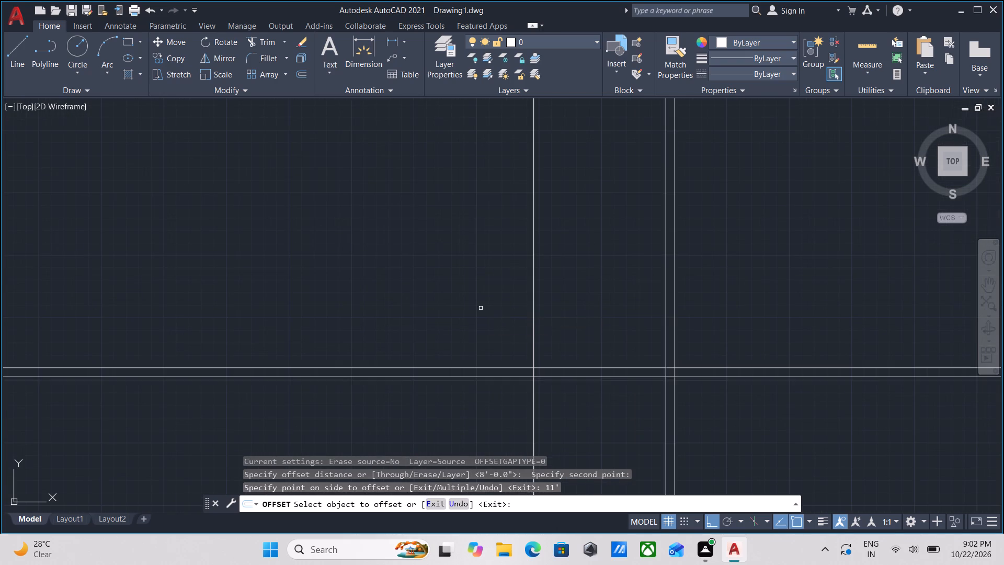
{"action": "scroll", "coordinate": [535, 314], "scroll_direction": "up", "scroll_amount": 1}
{"action": "left_click", "coordinate": [534, 288]}
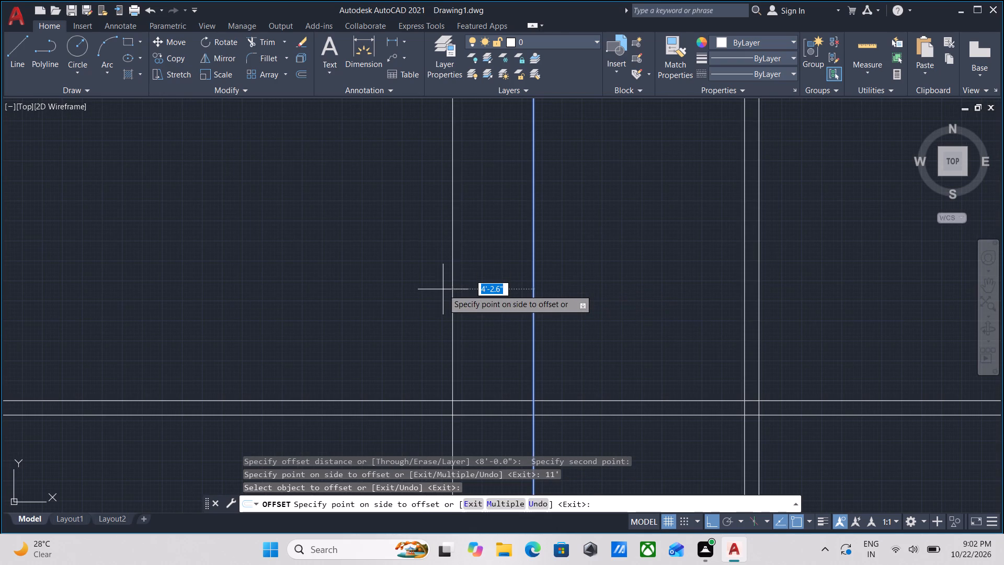
{"action": "middle_click_drag", "start_coordinate": [443, 289], "coordinate": [614, 290]}
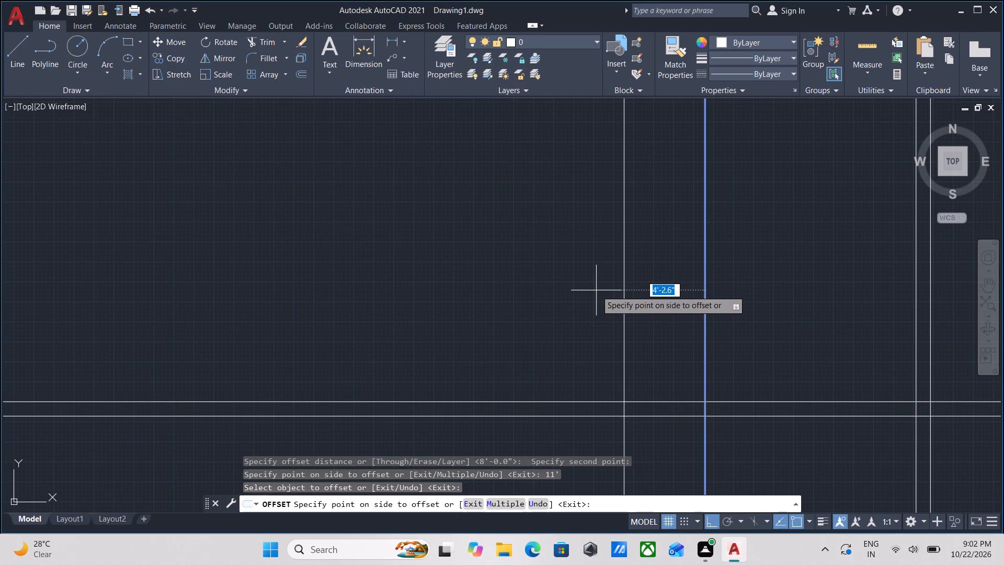
{"action": "key", "text": "5"}
{"action": "key", "text": "shift+quotedbl"}
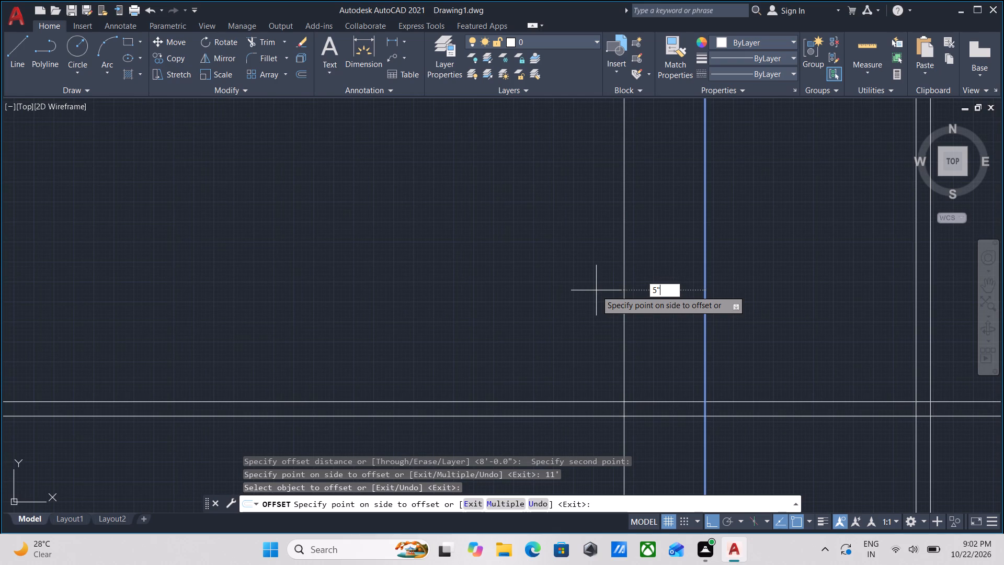
{"action": "key", "text": "Return"}
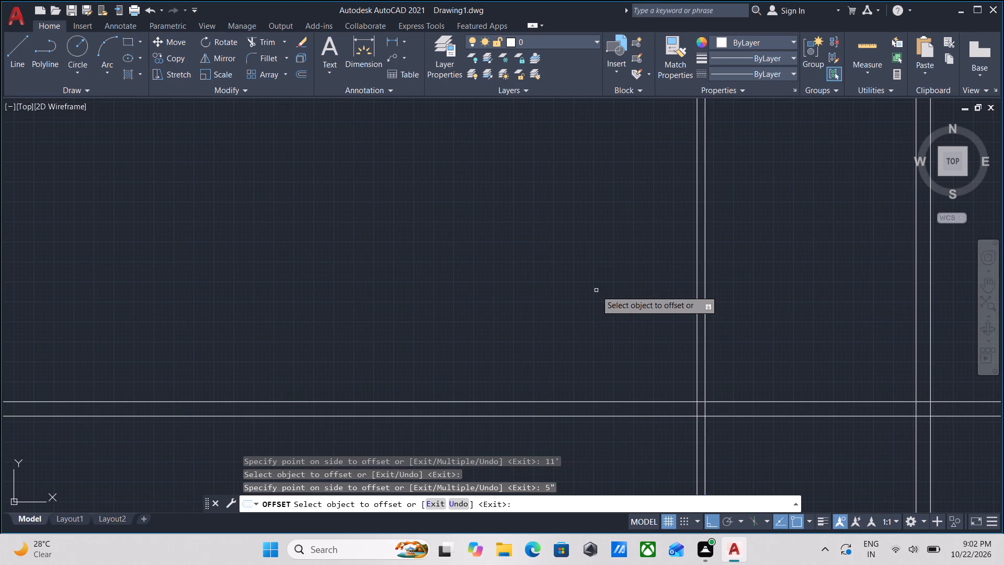
Offset the left-hand line of the 5" vertical wall pair 13' to the left.
{"action": "left_click", "coordinate": [696, 311]}
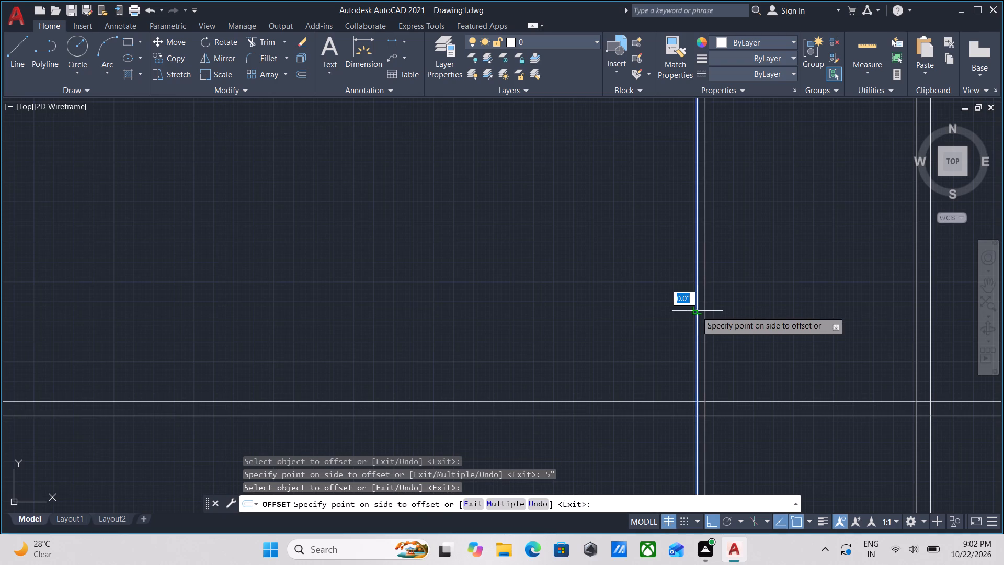
{"action": "middle_click_drag", "start_coordinate": [604, 305], "coordinate": [623, 304]}
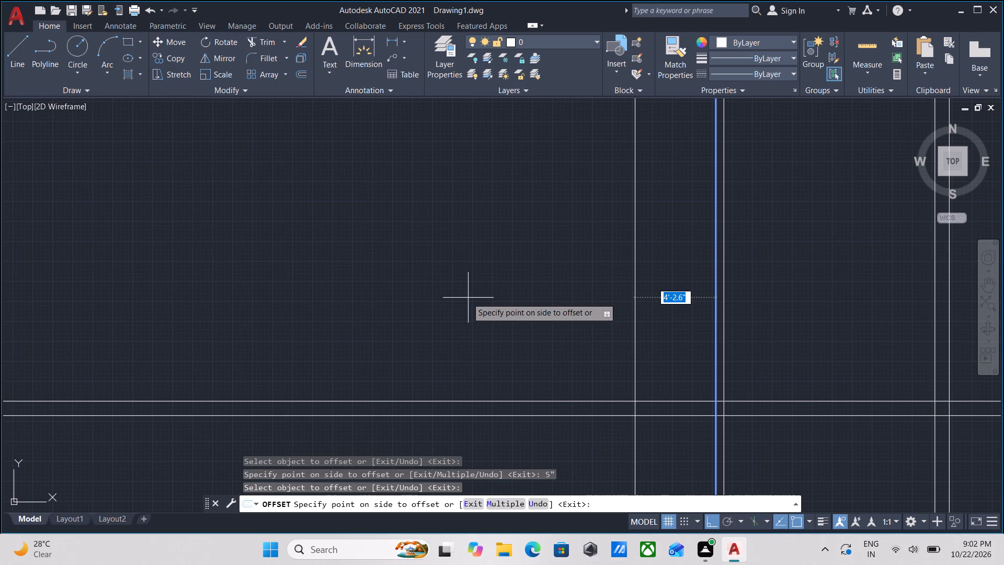
{"action": "type", "text": "13'"}
{"action": "key", "text": "Return"}
Offset the upper line of the horizontal construction-line pair 12' upward.
{"action": "scroll", "coordinate": [576, 318], "scroll_direction": "down", "scroll_amount": 2}
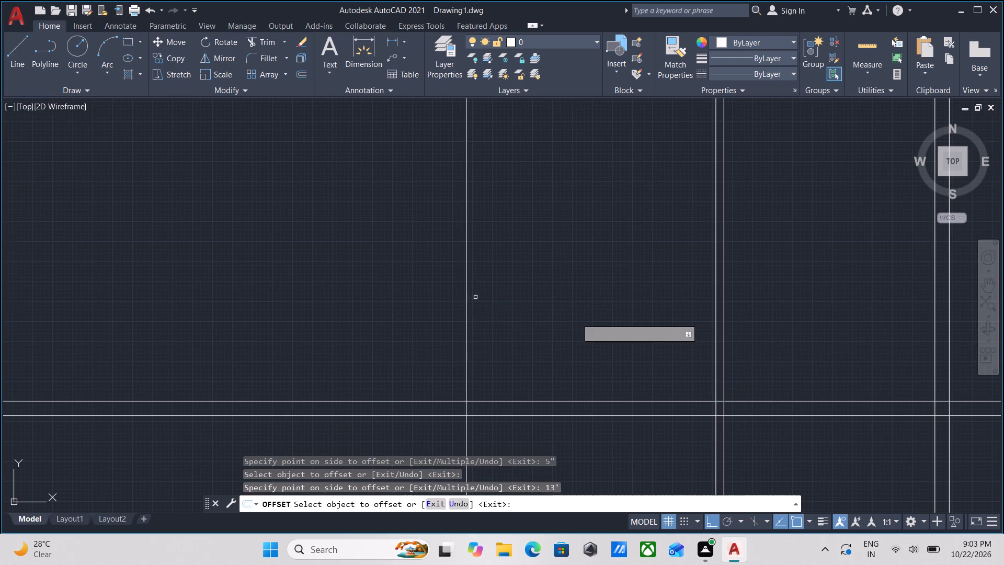
{"action": "middle_click_drag", "start_coordinate": [576, 318], "coordinate": [511, 306]}
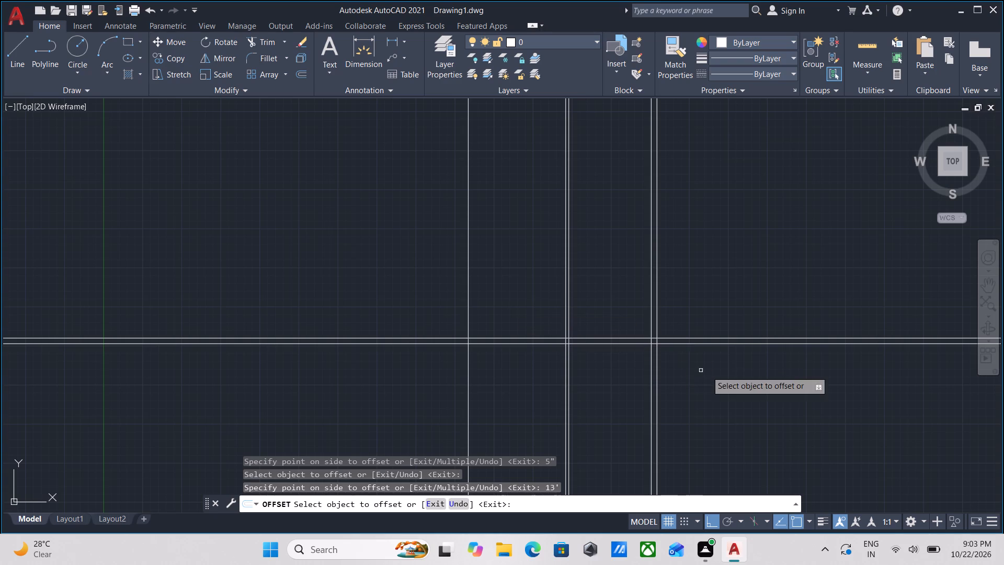
{"action": "middle_click_drag", "start_coordinate": [705, 370], "coordinate": [587, 353]}
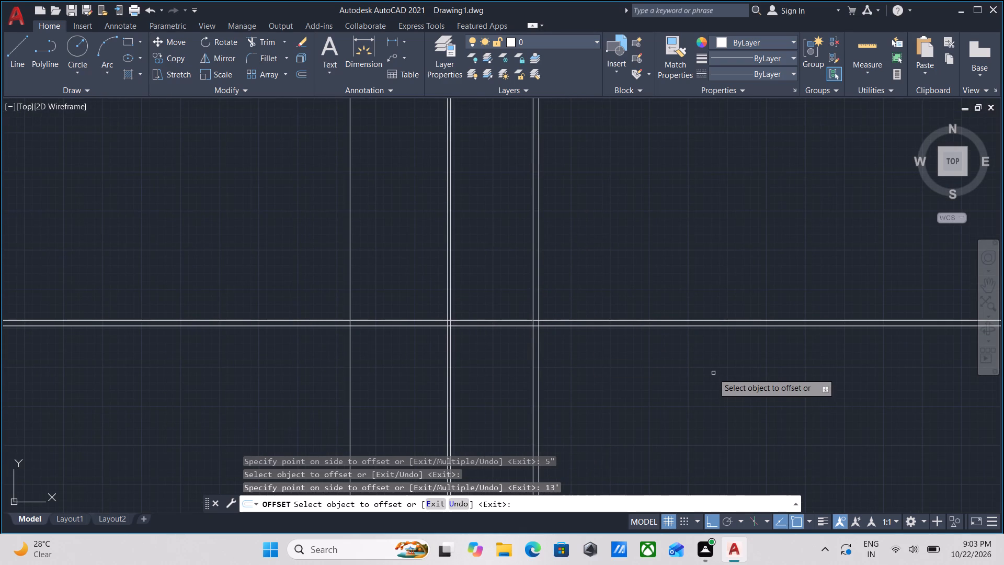
{"action": "scroll", "coordinate": [709, 369], "scroll_direction": "up", "scroll_amount": 1}
{"action": "left_click", "coordinate": [517, 291]}
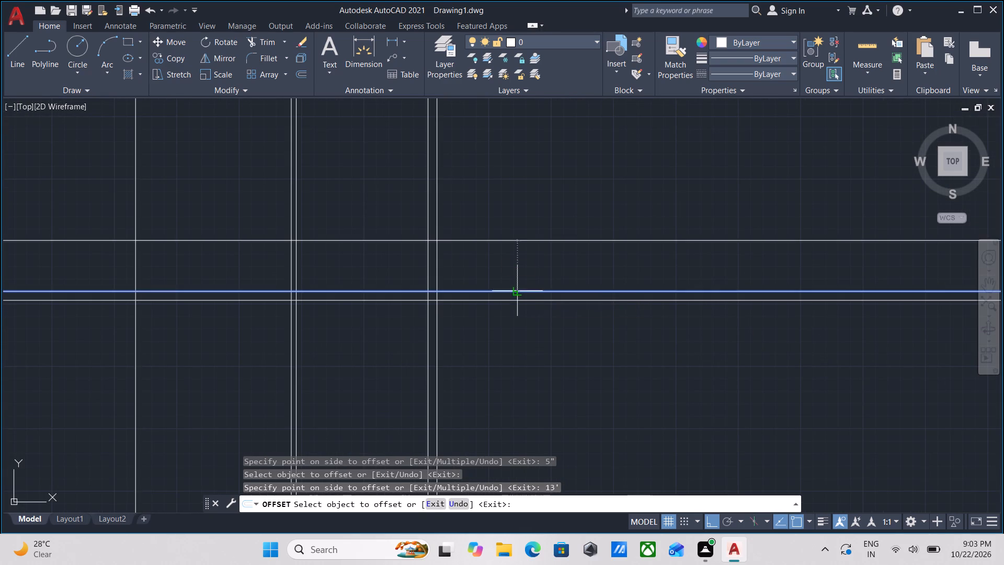
{"action": "middle_click_drag", "start_coordinate": [528, 247], "coordinate": [633, 338]}
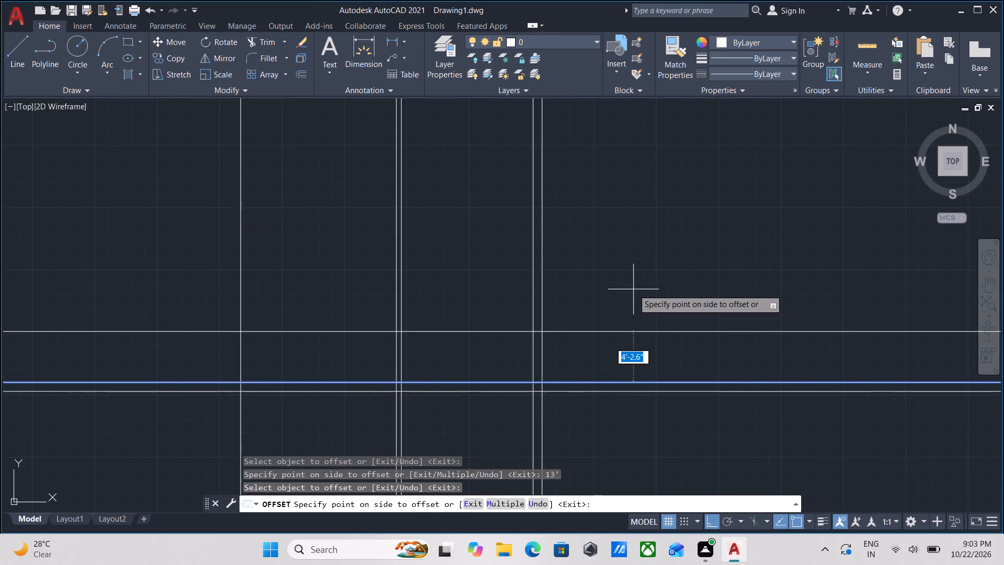
{"action": "key", "text": "2"}
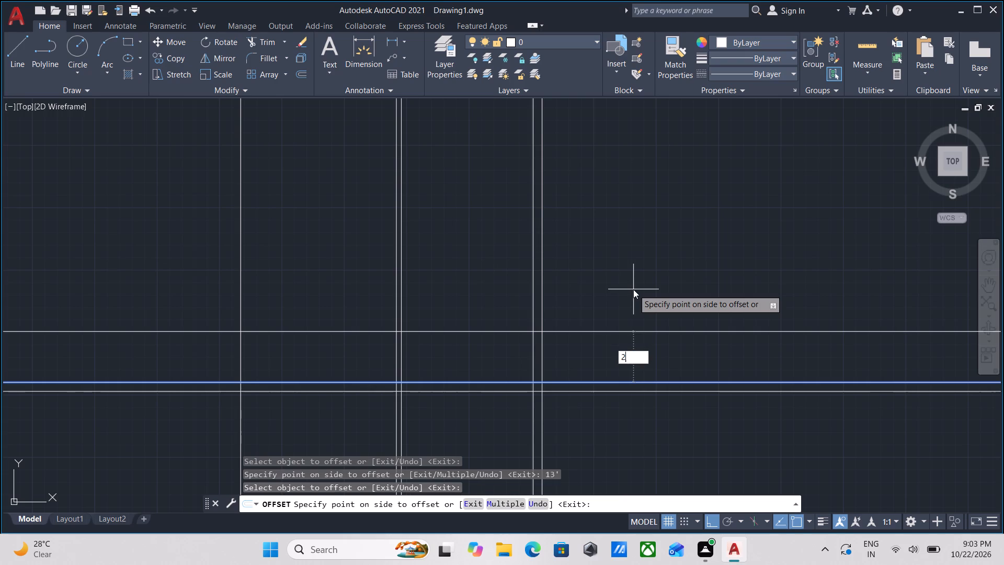
{"action": "key", "text": "BackSpace"}
{"action": "type", "text": "12'"}
{"action": "key", "text": "Return"}
Offset the uppermost horizontal construction line 5" upward to form a partition wall.
{"action": "scroll", "coordinate": [633, 289], "scroll_direction": "down", "scroll_amount": 1}
{"action": "middle_click_drag", "start_coordinate": [633, 289], "coordinate": [643, 311]}
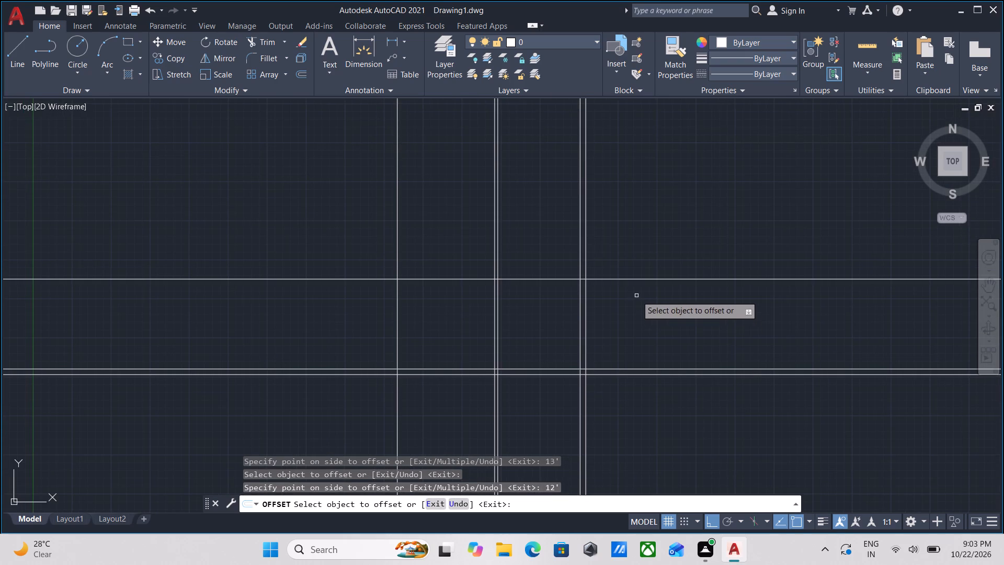
{"action": "middle_click_drag", "start_coordinate": [636, 296], "coordinate": [644, 339]}
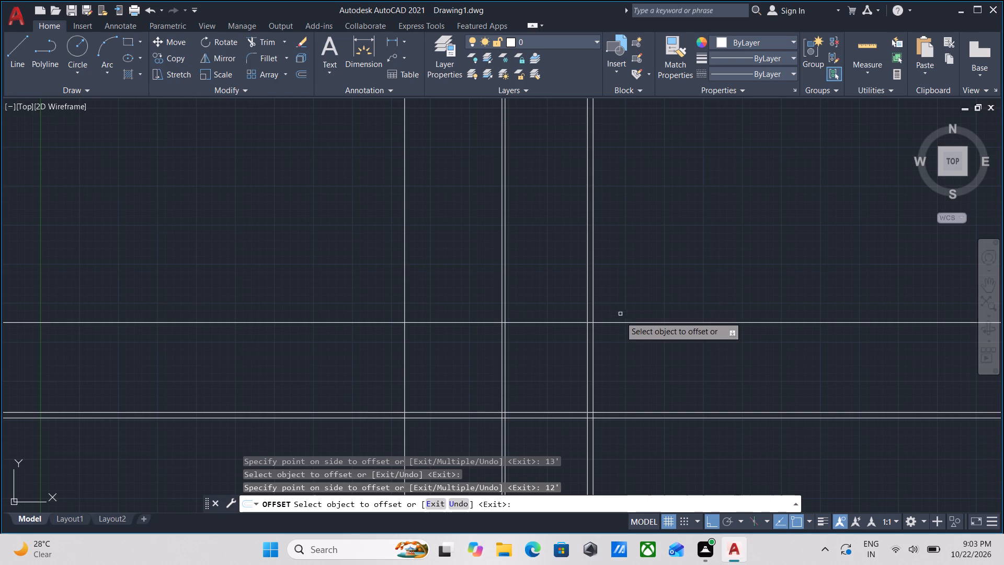
{"action": "left_click", "coordinate": [623, 322]}
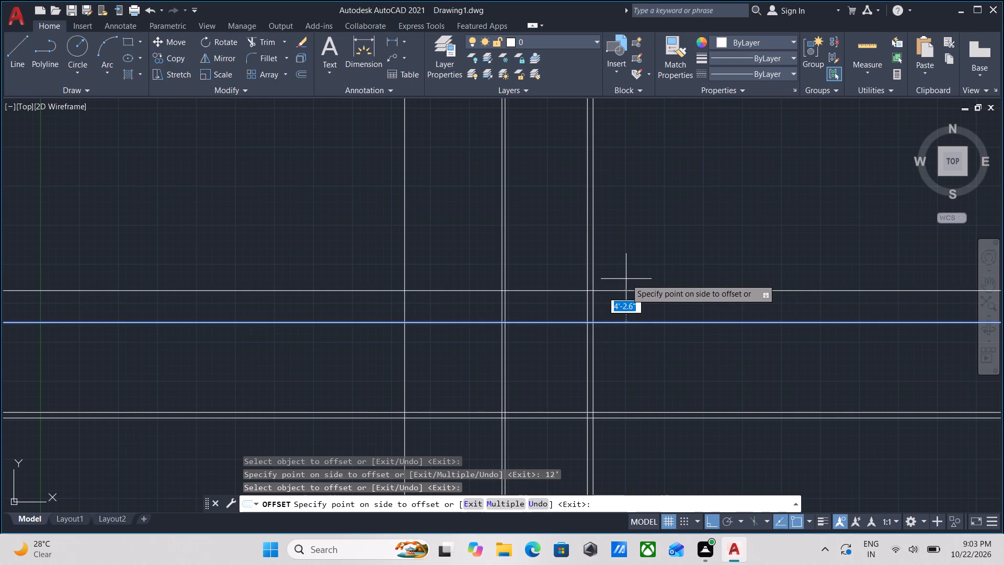
{"action": "key", "text": "5"}
{"action": "key", "text": "Return"}
Offset the upper line of the 5" horizontal wall pair 11' upward.
{"action": "scroll", "coordinate": [617, 302], "scroll_direction": "up", "scroll_amount": 2}
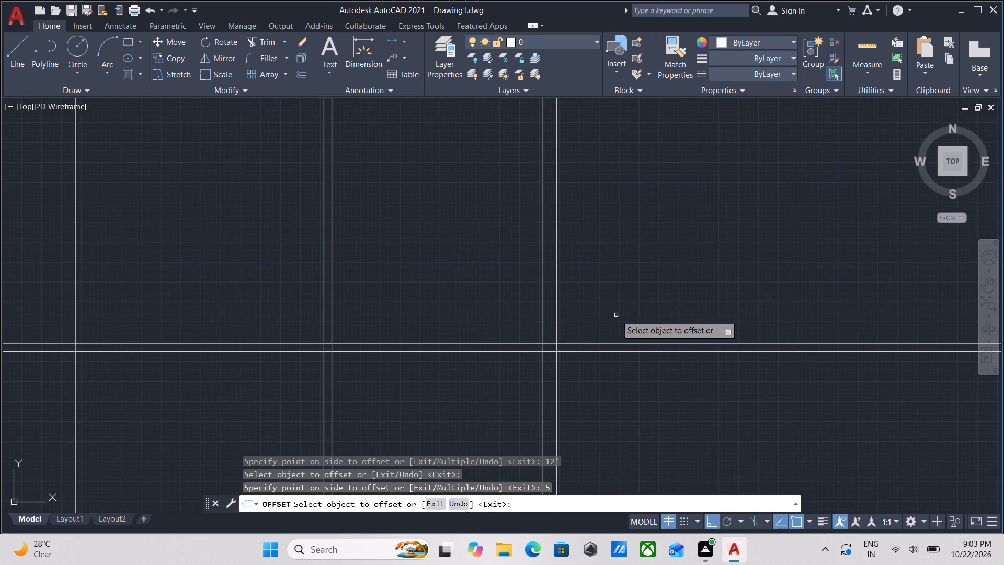
{"action": "middle_click_drag", "start_coordinate": [618, 307], "coordinate": [656, 281]}
{"action": "scroll", "coordinate": [656, 280], "scroll_direction": "down", "scroll_amount": 1}
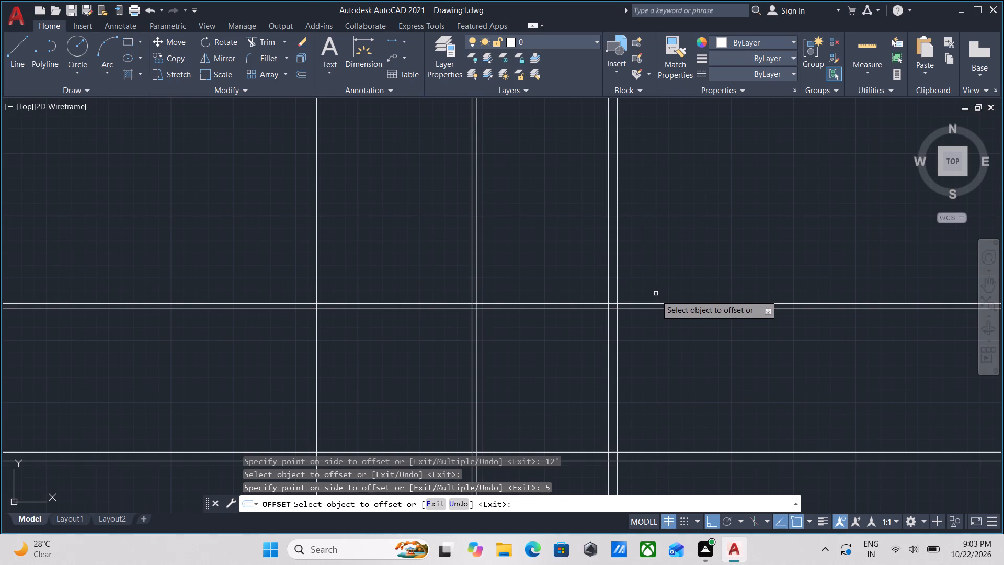
{"action": "left_click", "coordinate": [654, 303]}
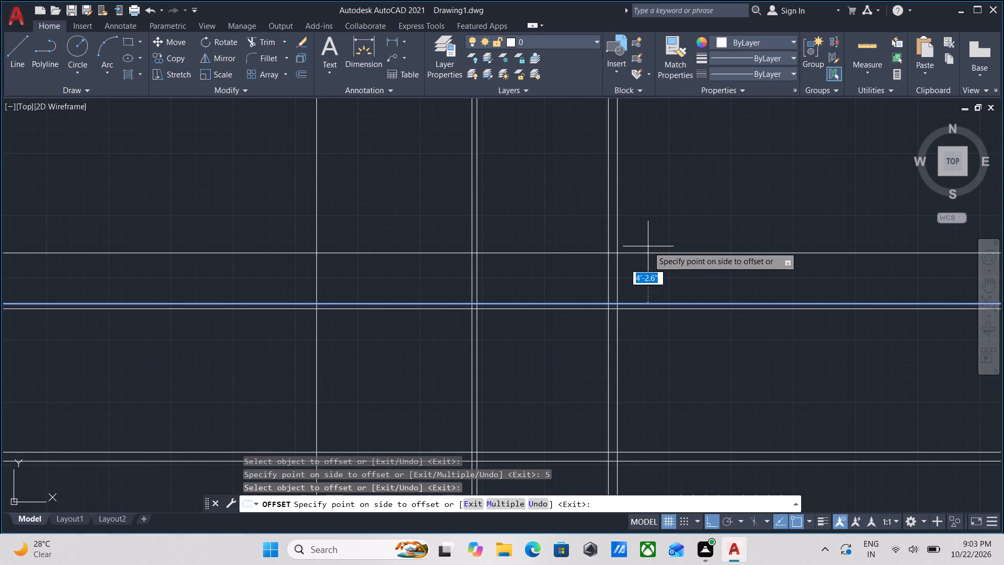
{"action": "type", "text": "11"}
{"action": "key", "text": "apostrophe"}
{"action": "key", "text": "Return"}
Offset the single horizontal line at the top of the layout 5" upward to form another partition wall.
{"action": "middle_click_drag", "start_coordinate": [648, 246], "coordinate": [658, 261]}
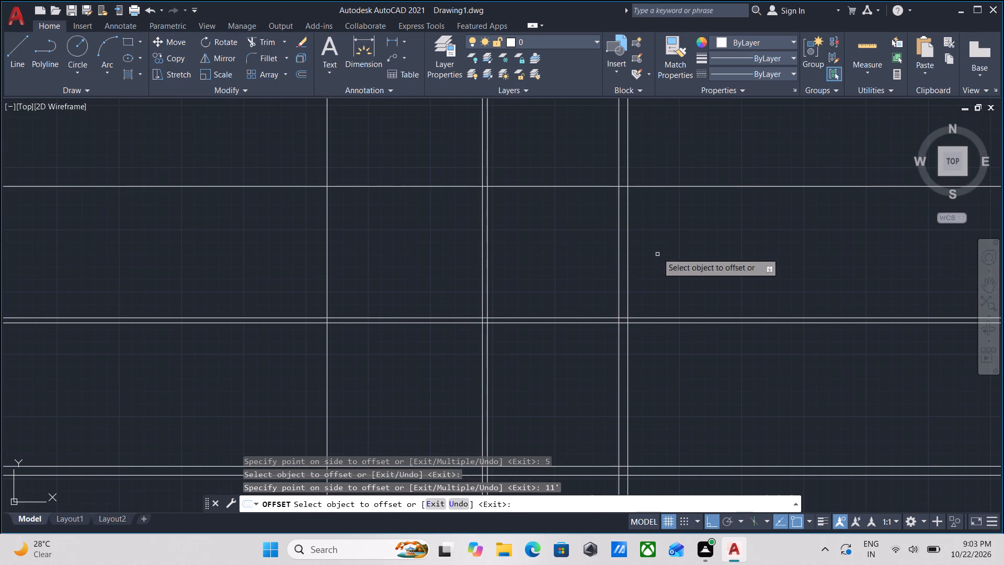
{"action": "middle_click_drag", "start_coordinate": [646, 205], "coordinate": [670, 327]}
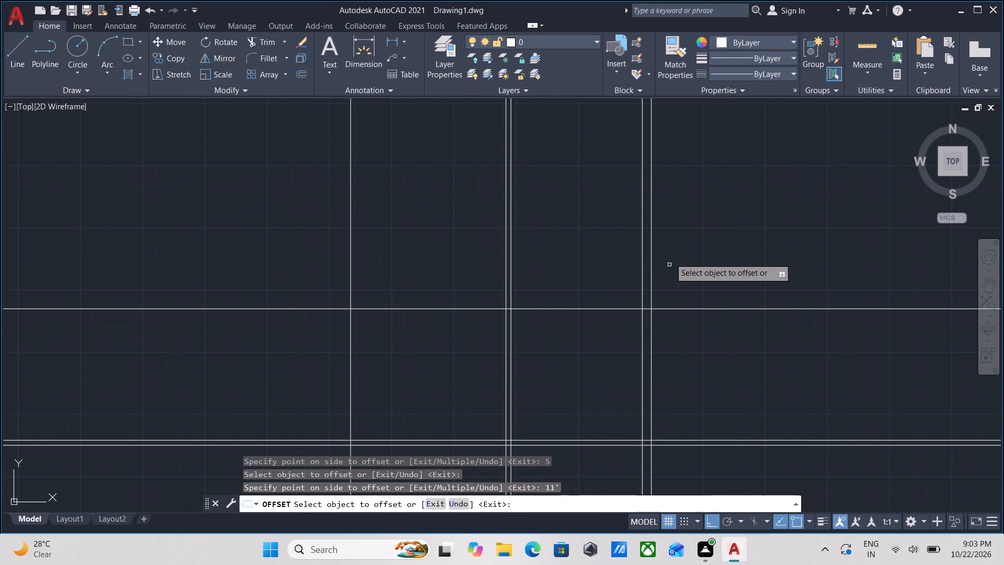
{"action": "left_click", "coordinate": [664, 309]}
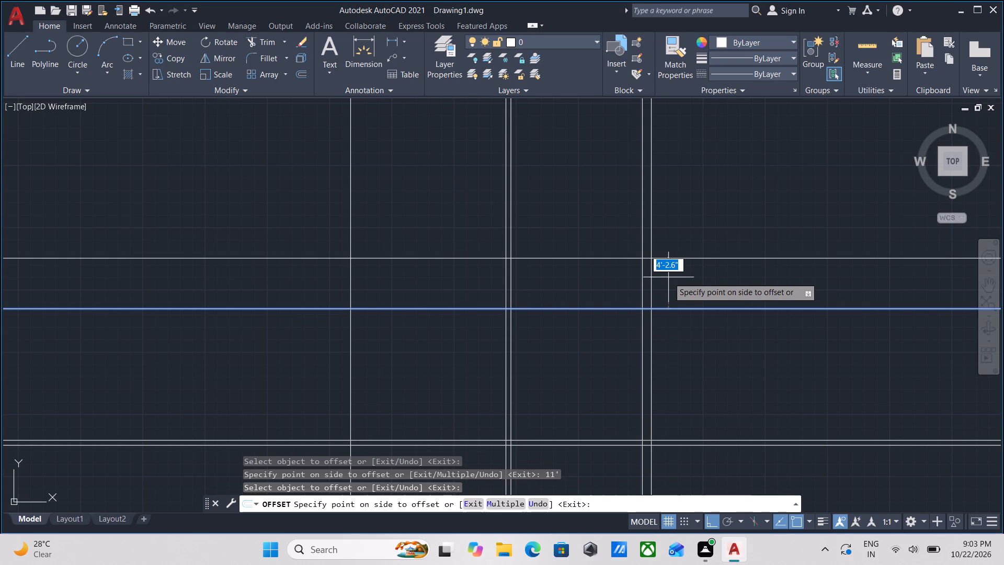
{"action": "key", "text": "5"}
{"action": "key", "text": "Return"}
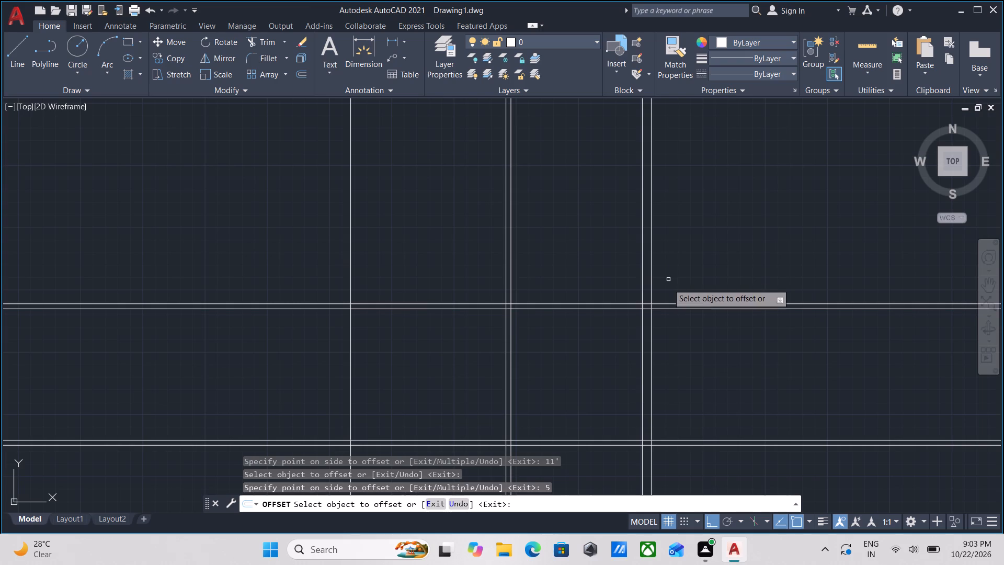
Offset the upper line of the topmost horizontal 5" wall pair 11' upward.
{"action": "left_click", "coordinate": [676, 304]}
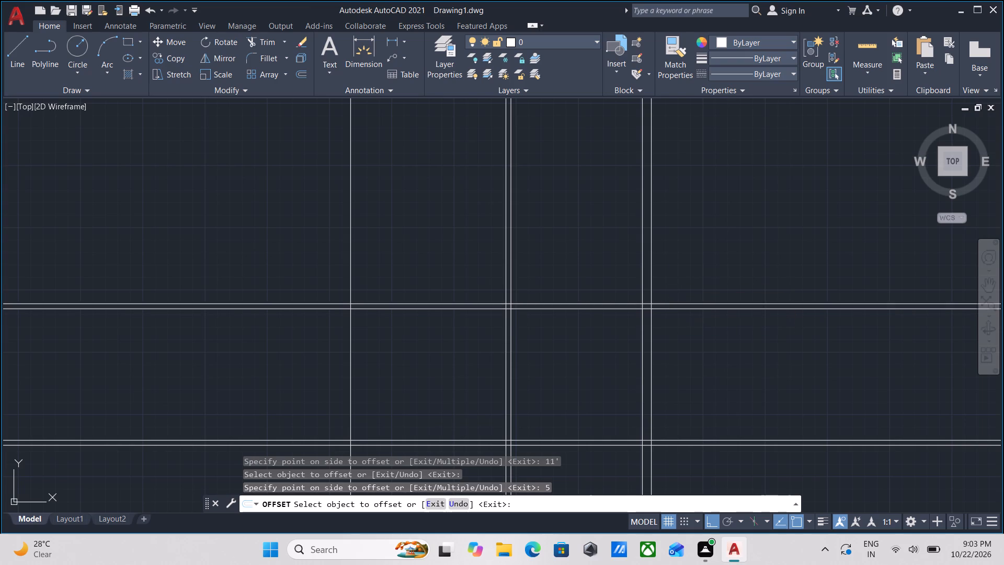
{"action": "middle_click_drag", "start_coordinate": [676, 224], "coordinate": [676, 224]}
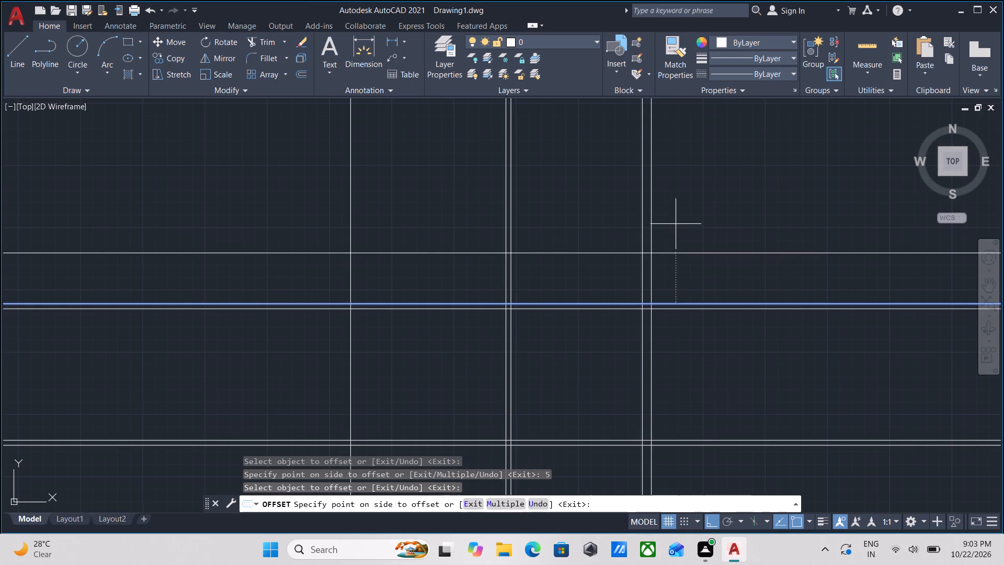
{"action": "middle_click_drag", "start_coordinate": [676, 224], "coordinate": [693, 256]}
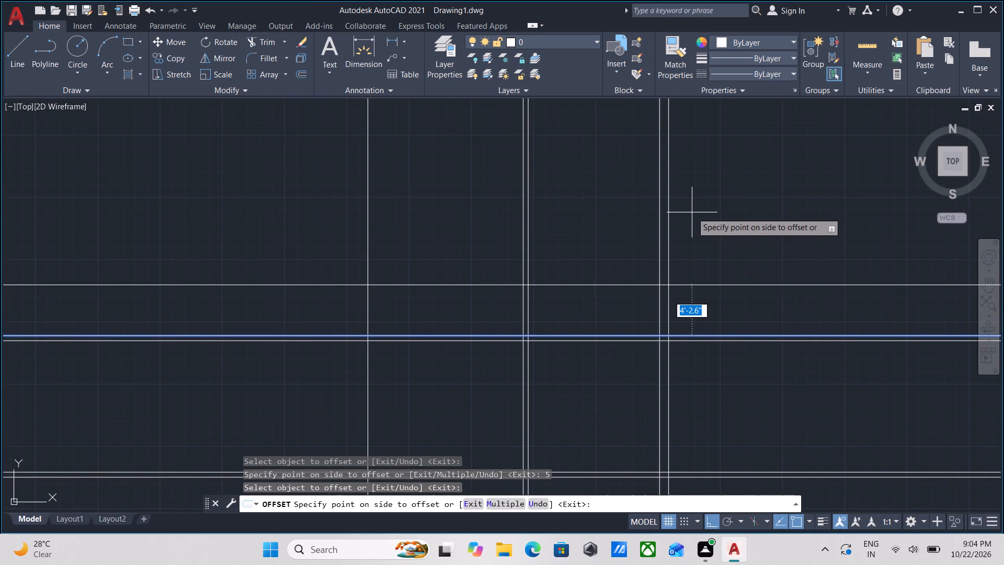
{"action": "key", "text": "1"}
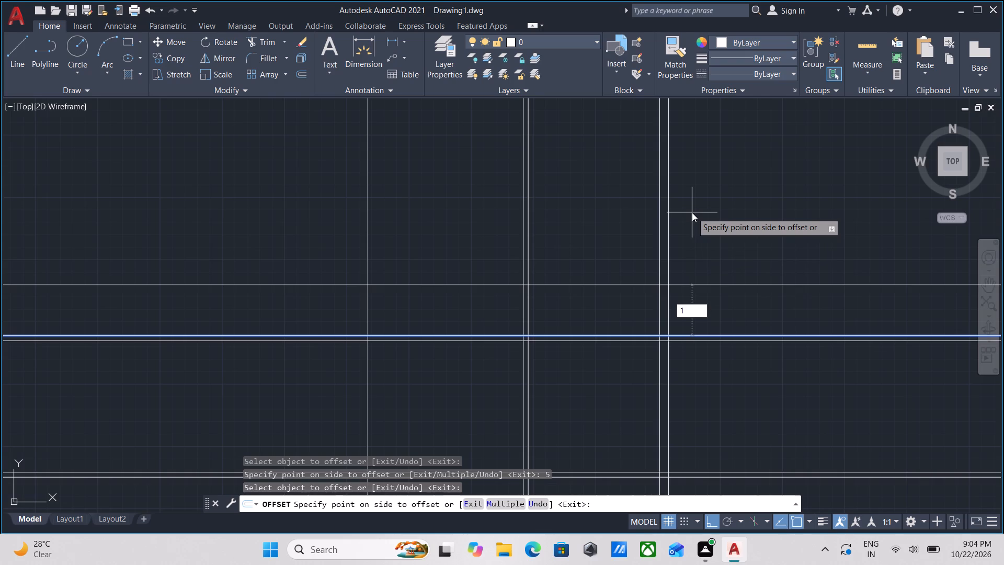
{"action": "key", "text": "1"}
{"action": "key", "text": "apostrophe"}
{"action": "key", "text": "Return"}
Offset the uppermost single horizontal line 5" upward to form another partition wall.
{"action": "middle_click_drag", "start_coordinate": [692, 212], "coordinate": [699, 242]}
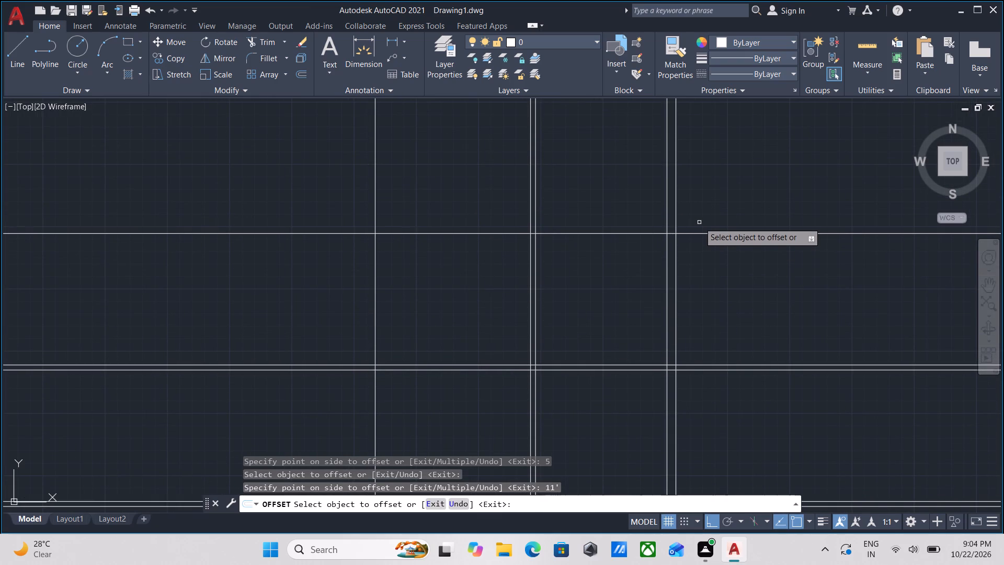
{"action": "left_click", "coordinate": [697, 236]}
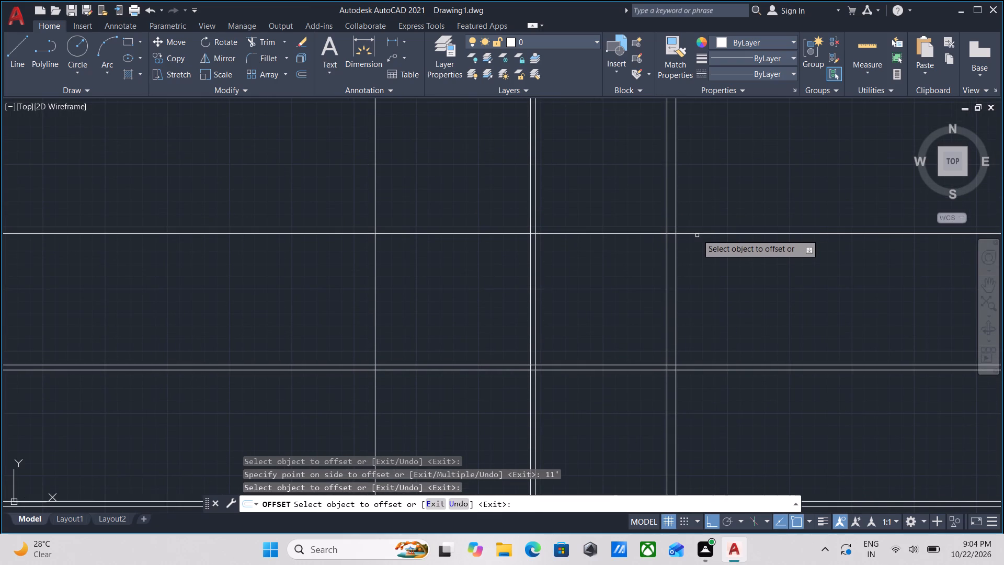
{"action": "left_click", "coordinate": [699, 232]}
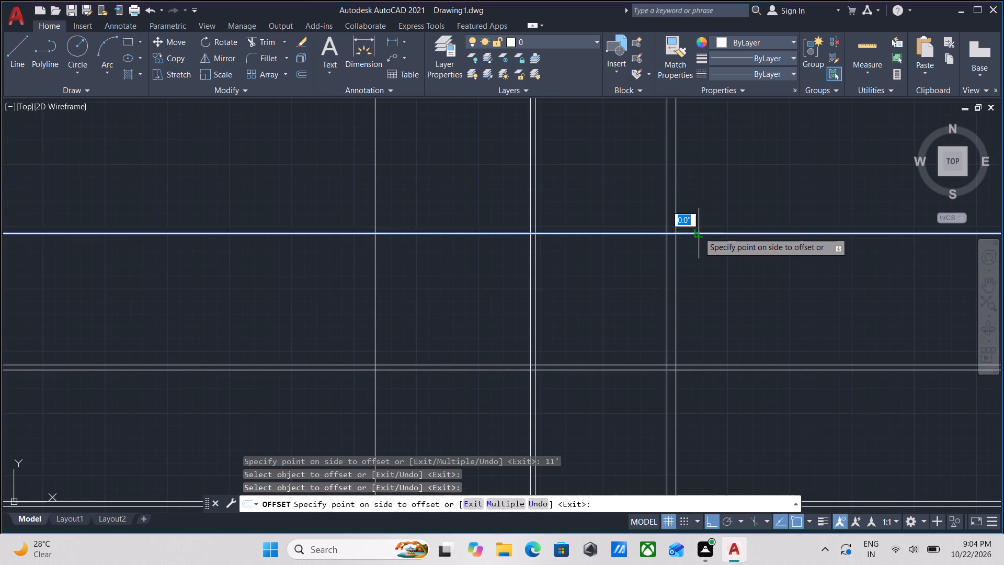
{"action": "key", "text": "5"}
{"action": "key", "text": "Return"}
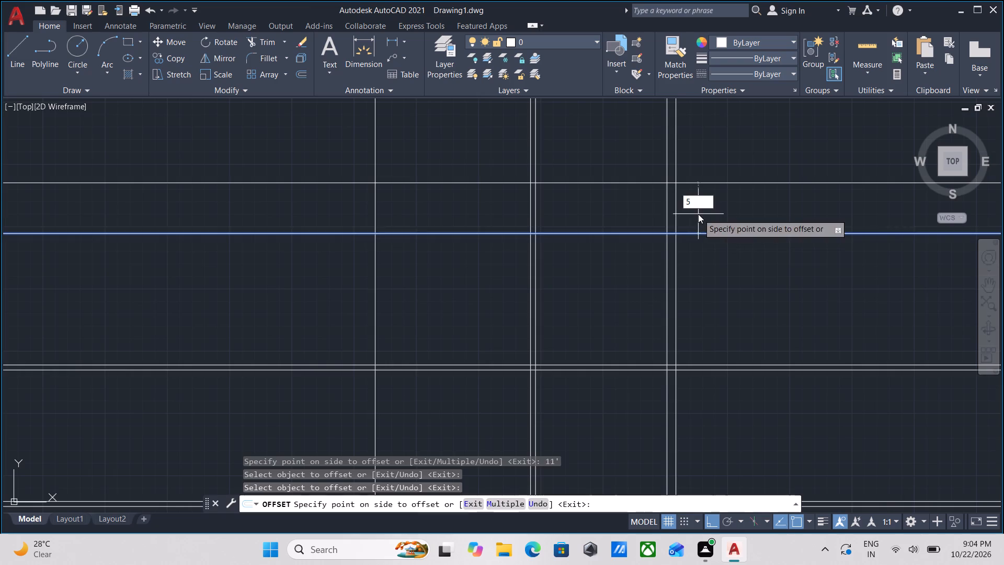
Offset the upper line of the topmost 5" partition wall pair 5' upward.
{"action": "scroll", "coordinate": [700, 218], "scroll_direction": "down", "scroll_amount": 1}
{"action": "middle_click_drag", "start_coordinate": [700, 218], "coordinate": [739, 261]}
{"action": "scroll", "coordinate": [737, 261], "scroll_direction": "up", "scroll_amount": 2}
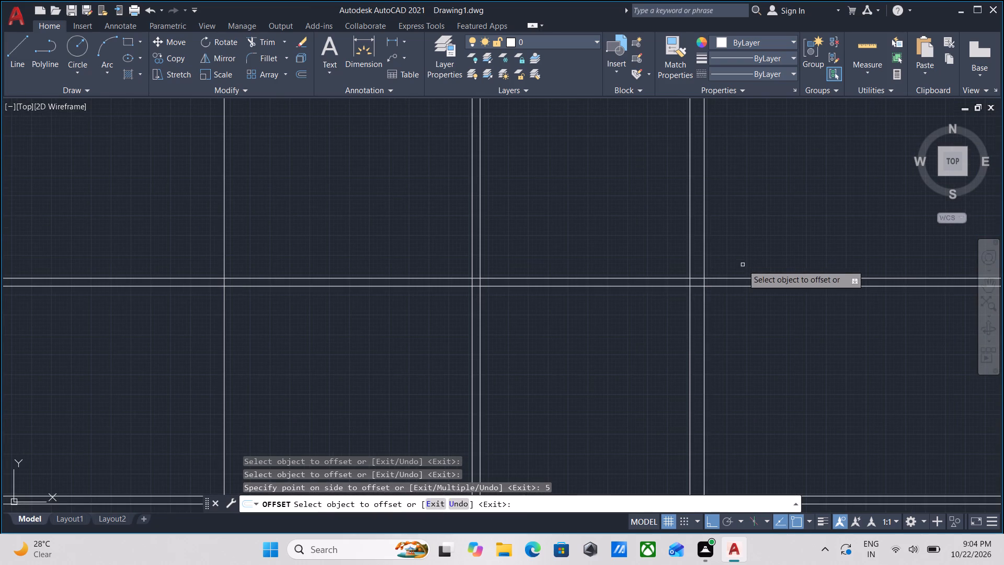
{"action": "middle_click_drag", "start_coordinate": [741, 264], "coordinate": [694, 194]}
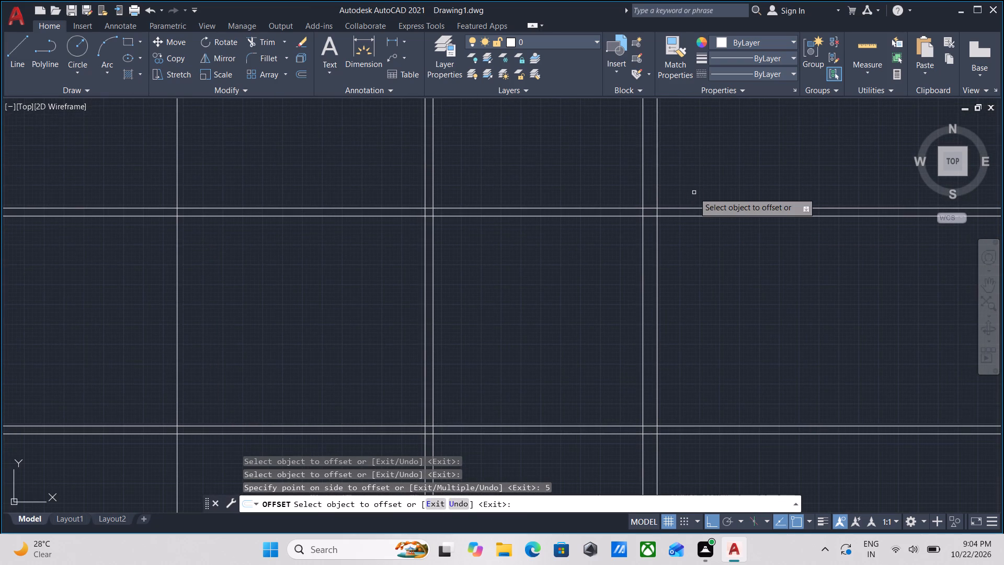
{"action": "left_click", "coordinate": [692, 207]}
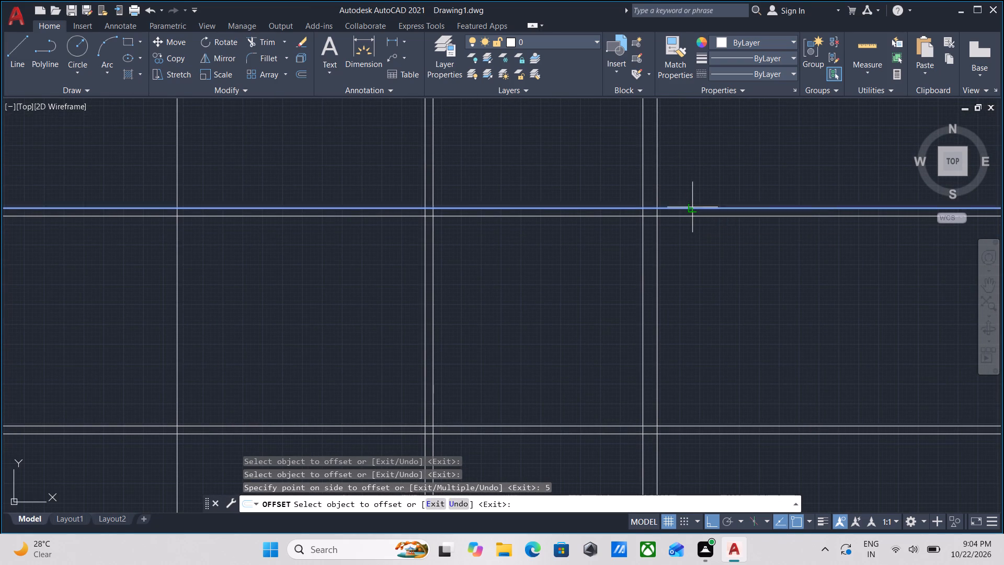
{"action": "middle_click_drag", "start_coordinate": [693, 190], "coordinate": [703, 308]}
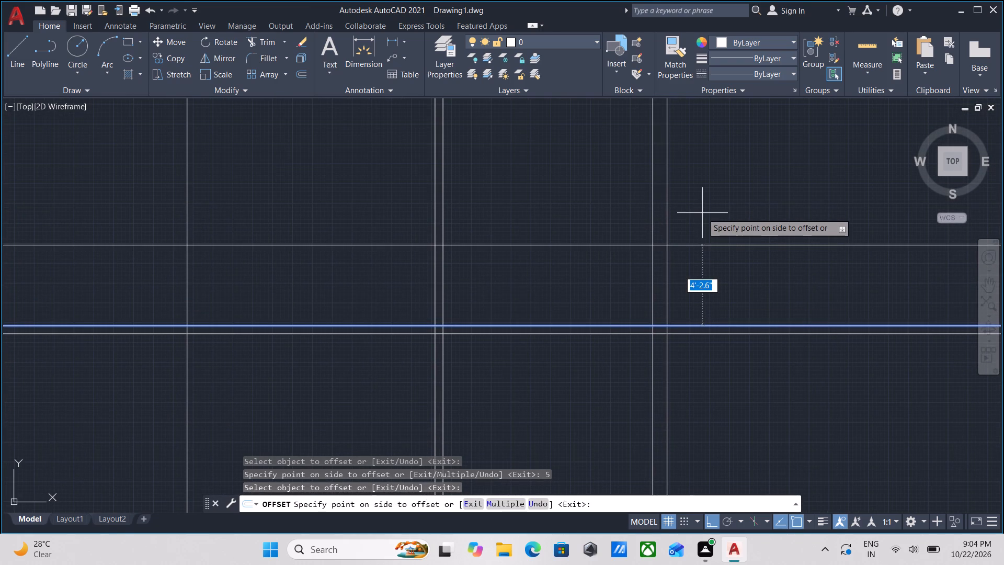
{"action": "middle_click_drag", "start_coordinate": [702, 211], "coordinate": [720, 273]}
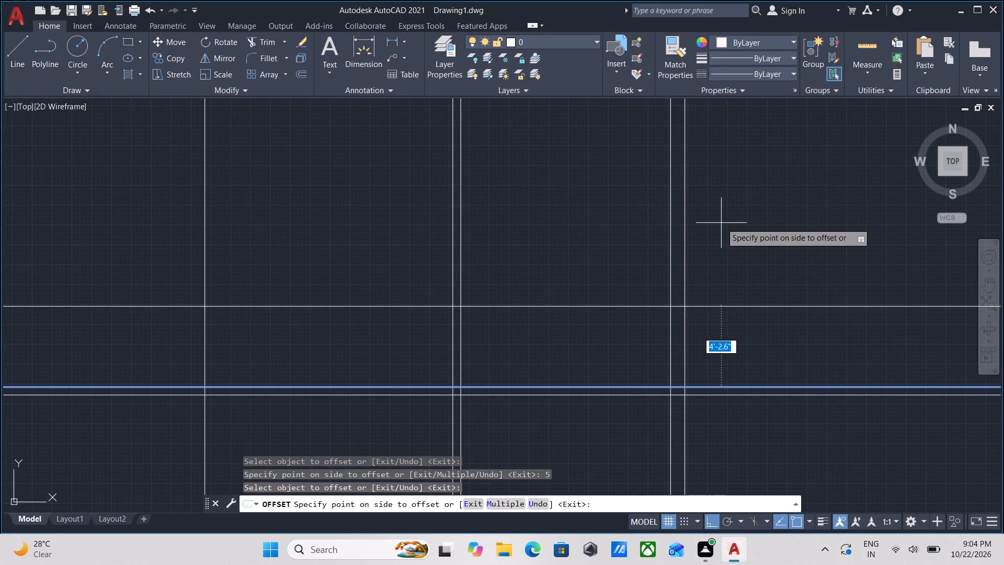
{"action": "middle_click_drag", "start_coordinate": [721, 223], "coordinate": [726, 274]}
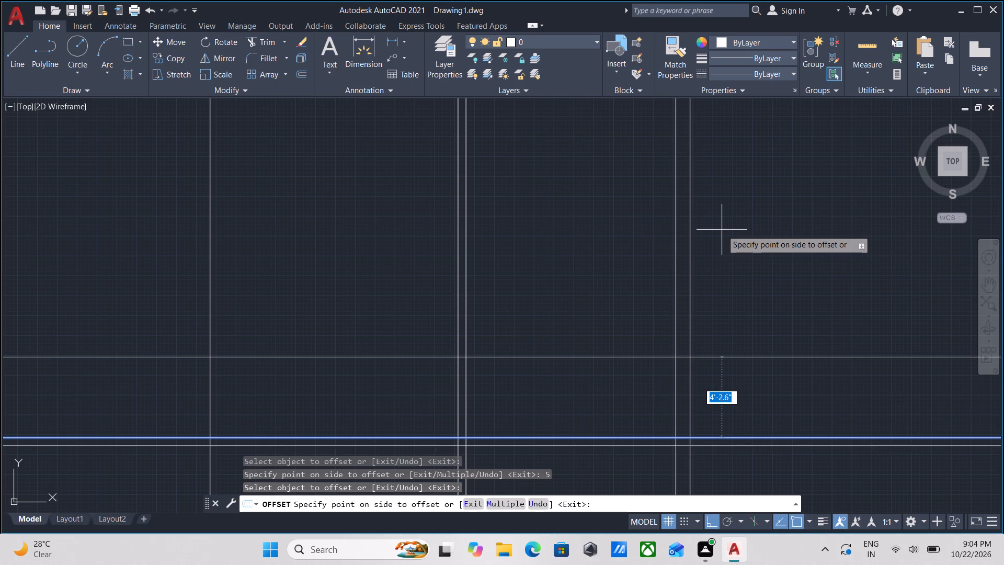
{"action": "type", "text": "5'"}
{"action": "key", "text": "Return"}
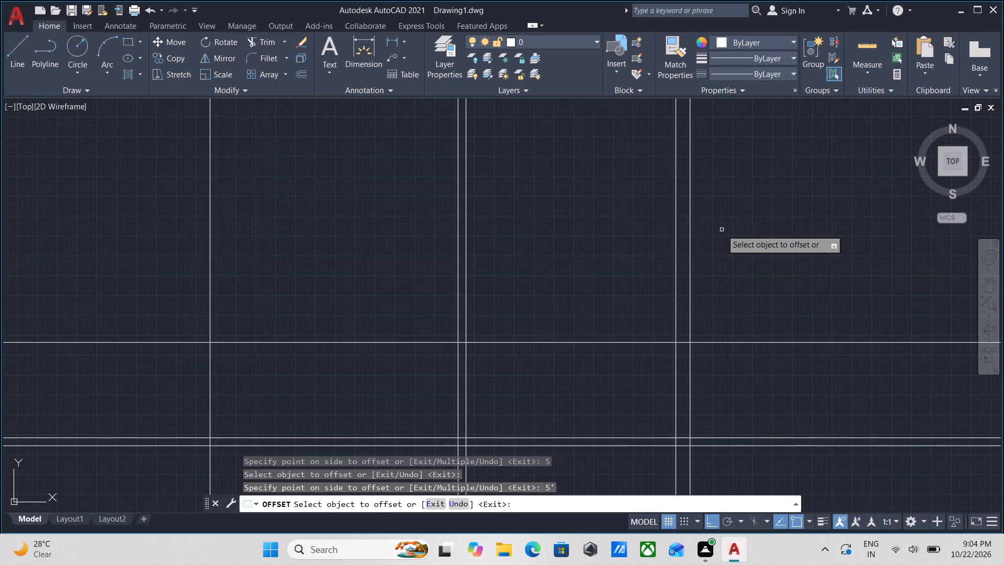
Offset the uppermost single horizontal line 9" upward to form the top outer wall, and end the Offset command.
{"action": "middle_click_drag", "start_coordinate": [723, 241], "coordinate": [726, 230]}
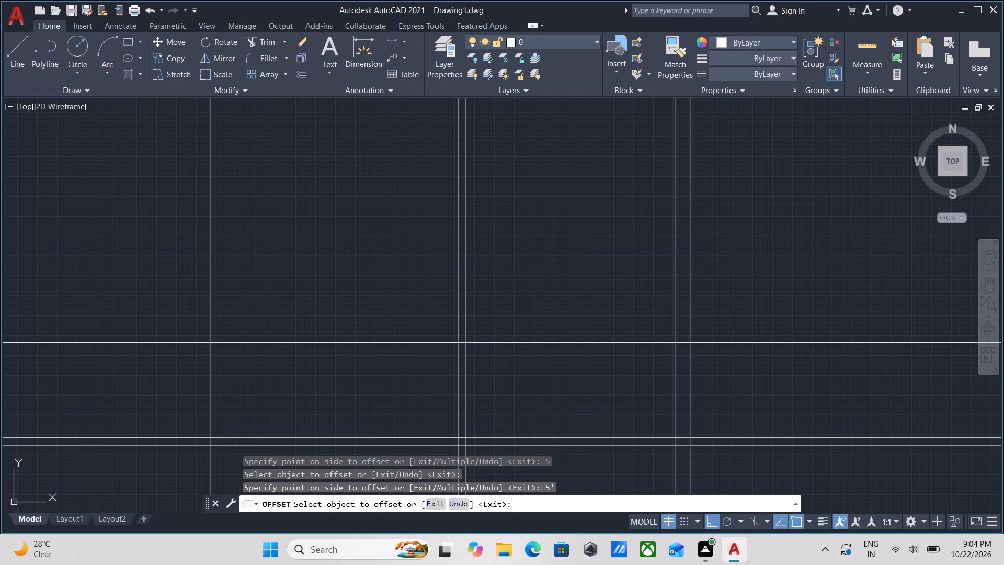
{"action": "middle_click_drag", "start_coordinate": [726, 230], "coordinate": [740, 202]}
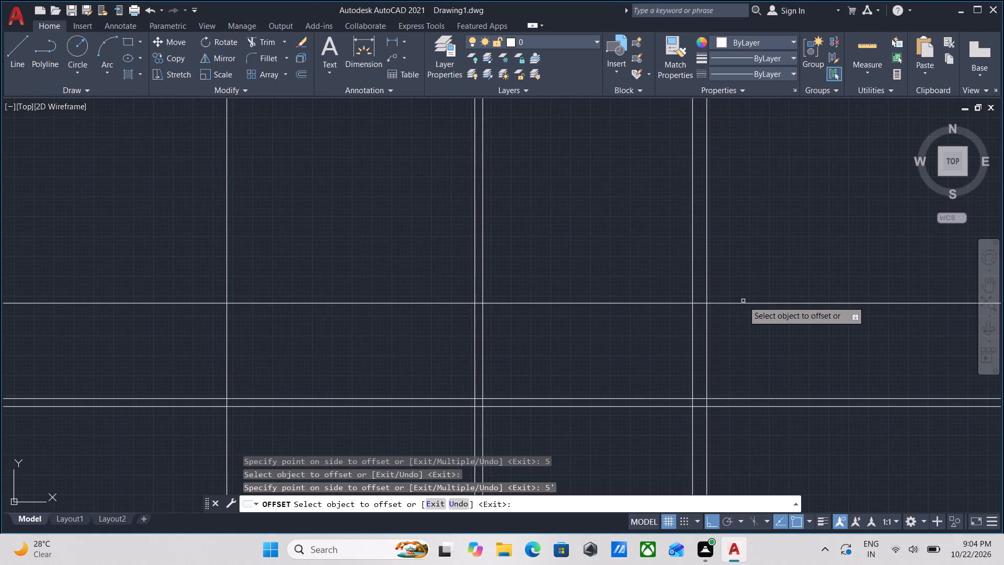
{"action": "left_click", "coordinate": [743, 303]}
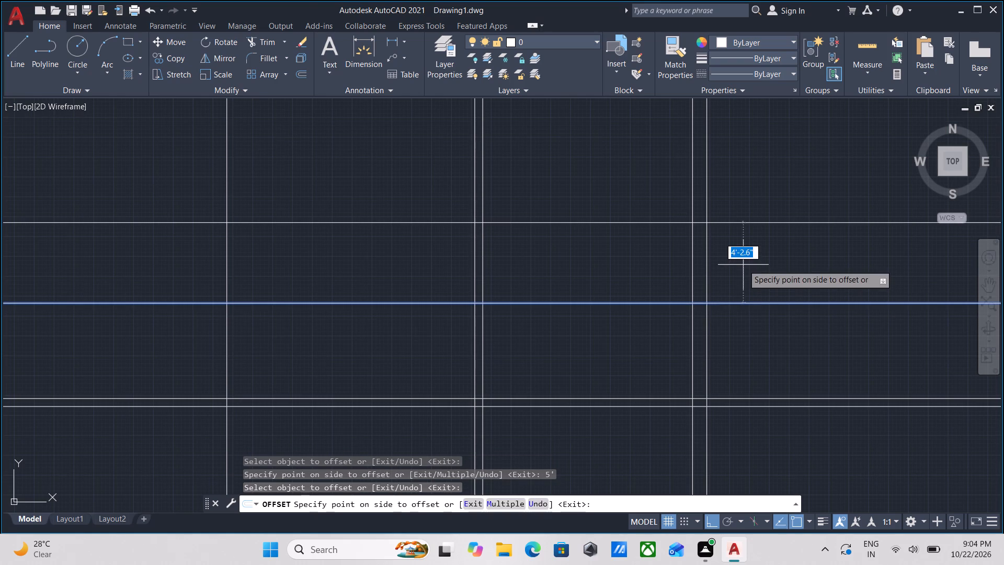
{"action": "key", "text": "9"}
{"action": "key", "text": "Return"}
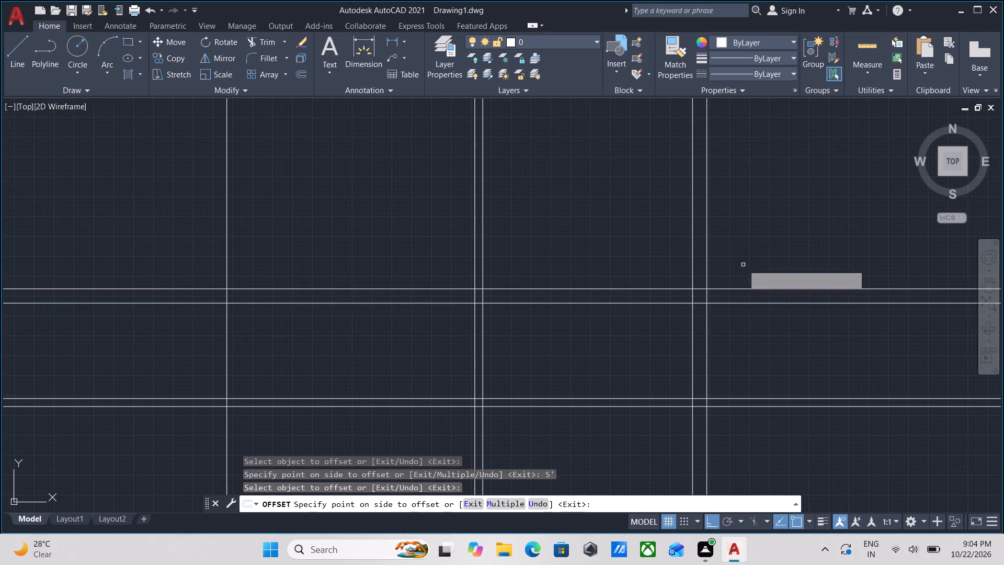
{"action": "scroll", "coordinate": [729, 286], "scroll_direction": "down", "scroll_amount": 2}
{"action": "middle_click_drag", "start_coordinate": [729, 285], "coordinate": [748, 230]}
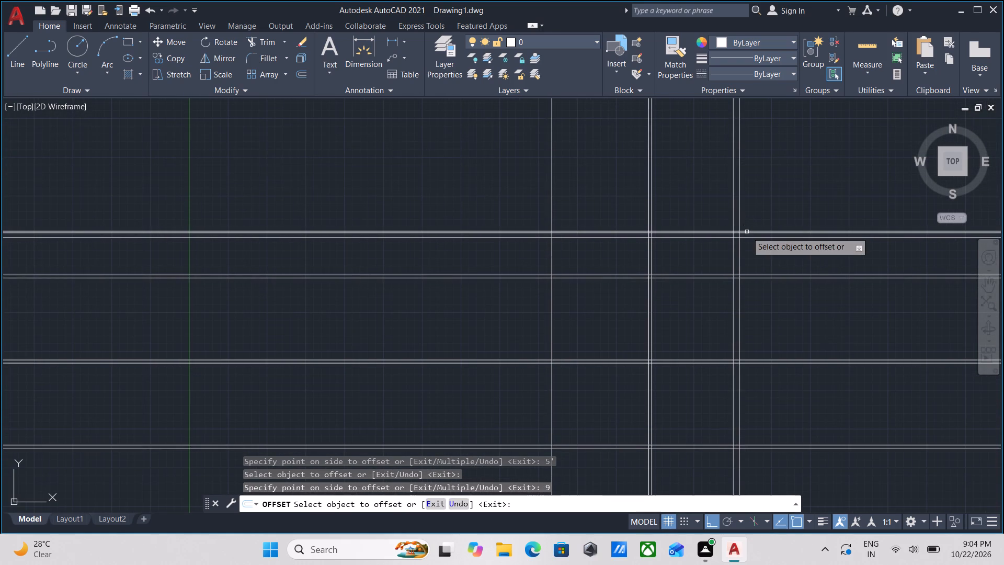
{"action": "scroll", "coordinate": [744, 238], "scroll_direction": "up", "scroll_amount": 3}
{"action": "key", "text": "Escape"}
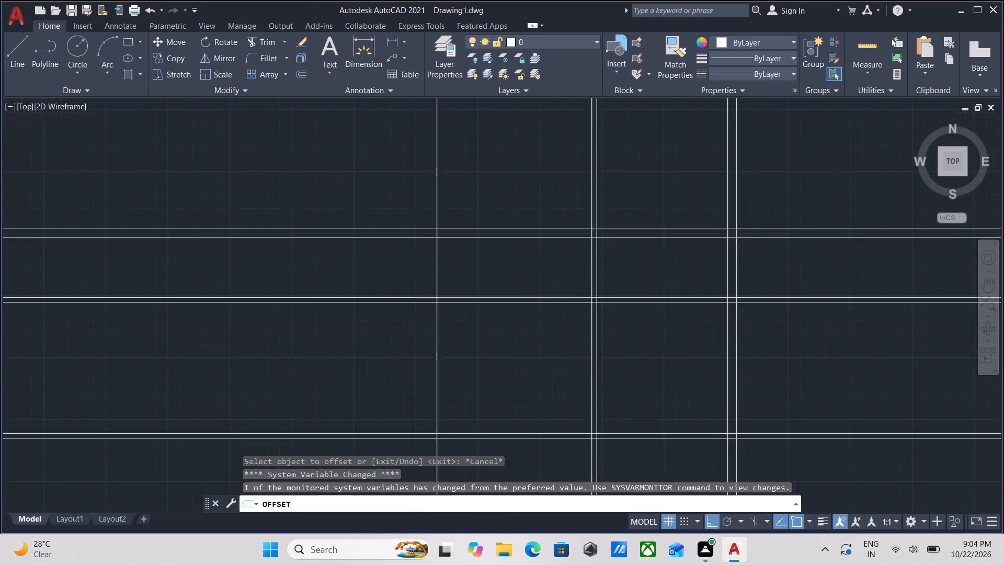
Trim all the vertical construction lines that extend above the top line of the 9" outer wall.
{"action": "scroll", "coordinate": [734, 232], "scroll_direction": "up", "scroll_amount": 1}
{"action": "scroll", "coordinate": [734, 232], "scroll_direction": "down", "scroll_amount": 3}
{"action": "middle_click_drag", "start_coordinate": [743, 251], "coordinate": [751, 274]}
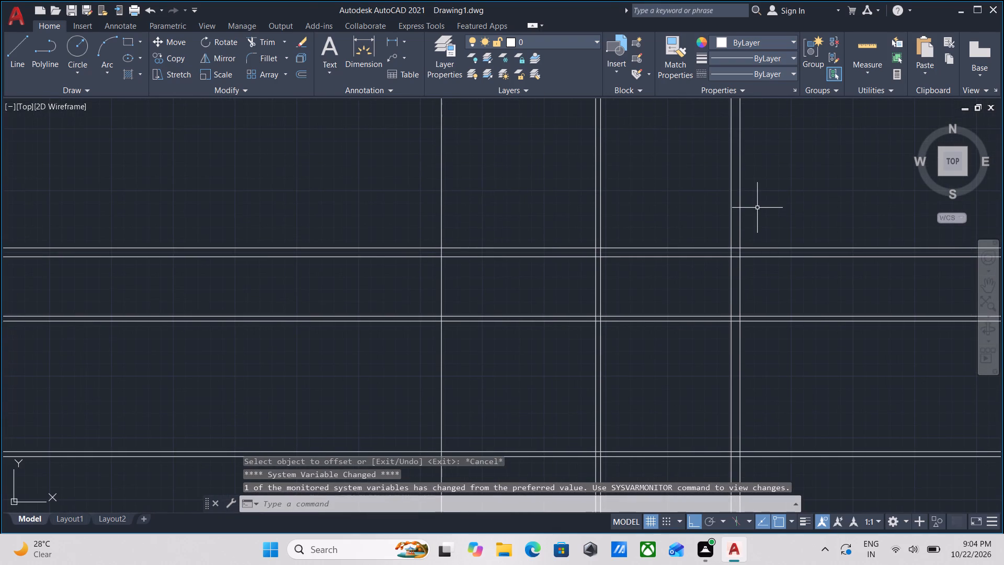
{"action": "type", "text": "TR"}
{"action": "key", "text": "Return"}
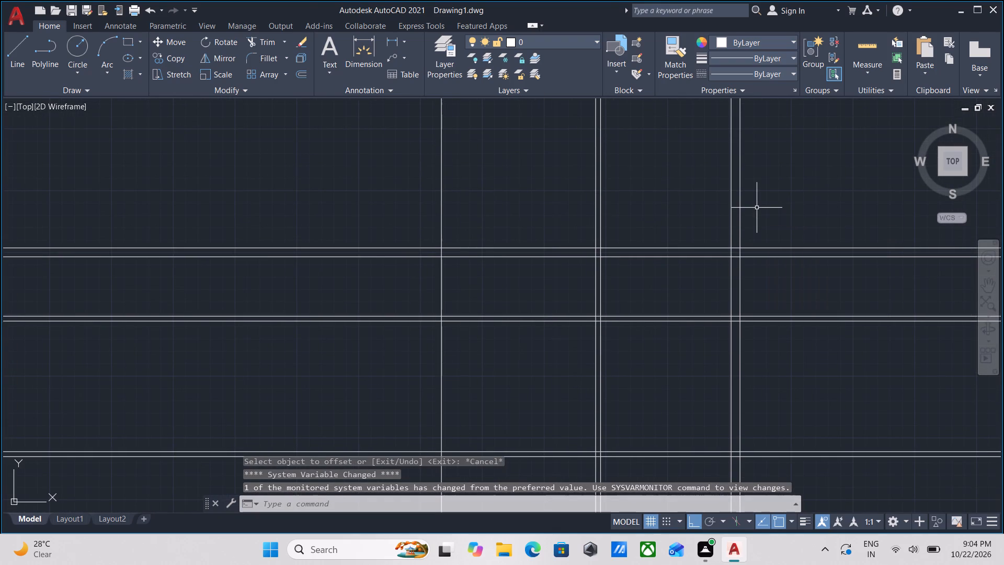
{"action": "left_click", "coordinate": [757, 208]}
{"action": "left_click", "coordinate": [382, 191]}
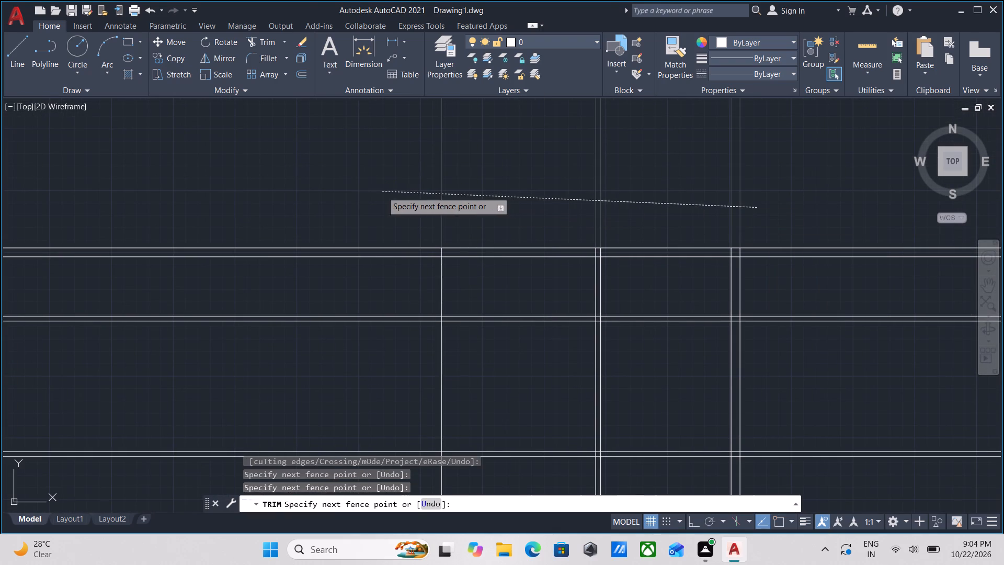
{"action": "key", "text": "Escape"}
Trim the vertical 5" partition lines above the uppermost horizontal partition, including the short pieces inside the 9" top outer wall.
{"action": "middle_click_drag", "start_coordinate": [562, 312], "coordinate": [570, 218]}
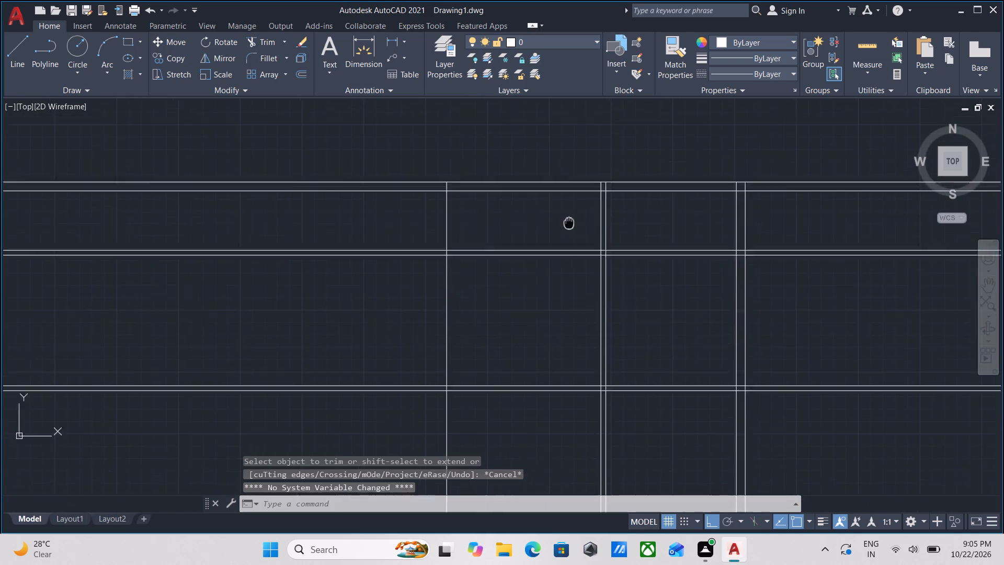
{"action": "scroll", "coordinate": [749, 197], "scroll_direction": "up", "scroll_amount": 2}
{"action": "scroll", "coordinate": [720, 216], "scroll_direction": "down", "scroll_amount": 1}
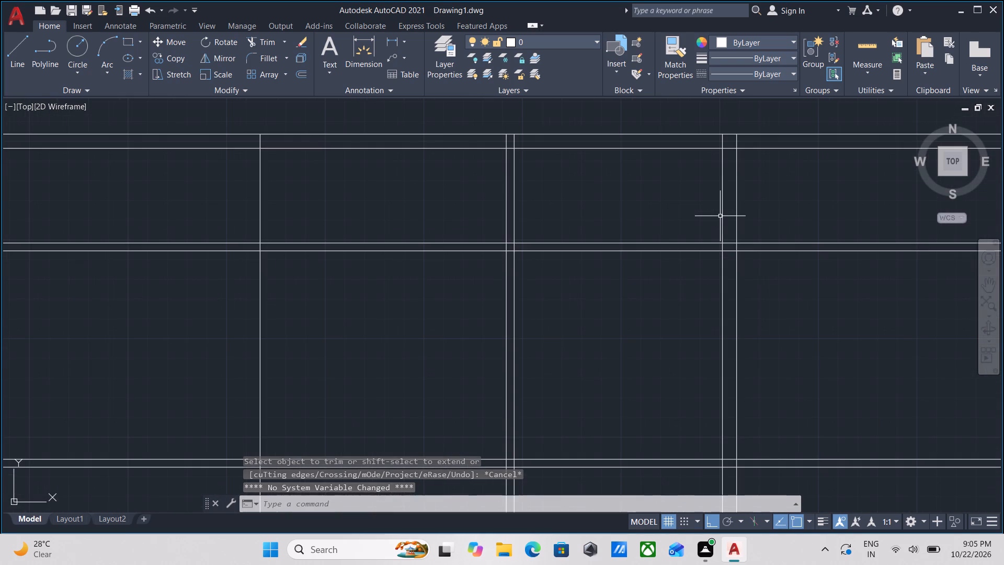
{"action": "middle_click_drag", "start_coordinate": [614, 213], "coordinate": [647, 228]}
{"action": "middle_click", "coordinate": [633, 222]}
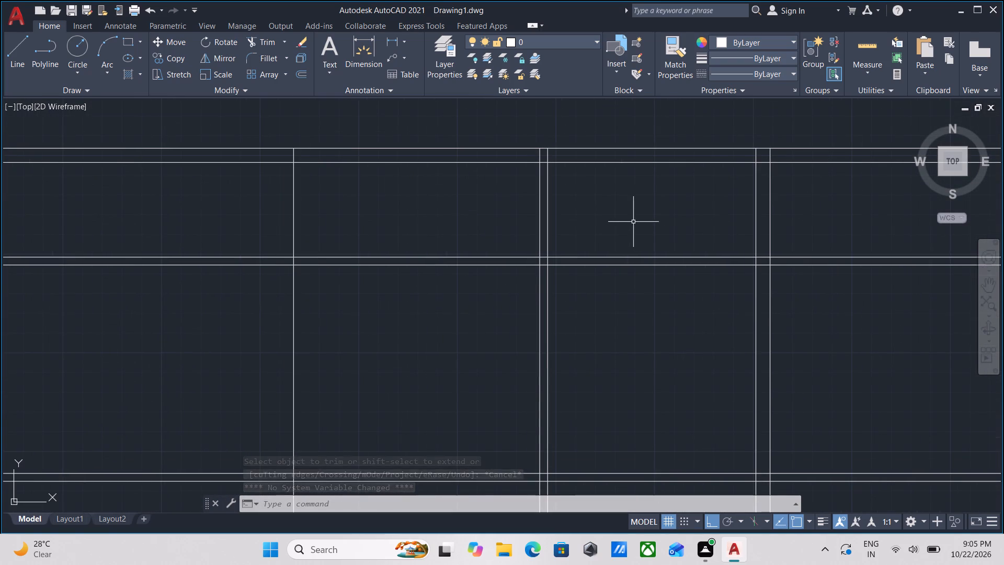
{"action": "type", "text": "TR"}
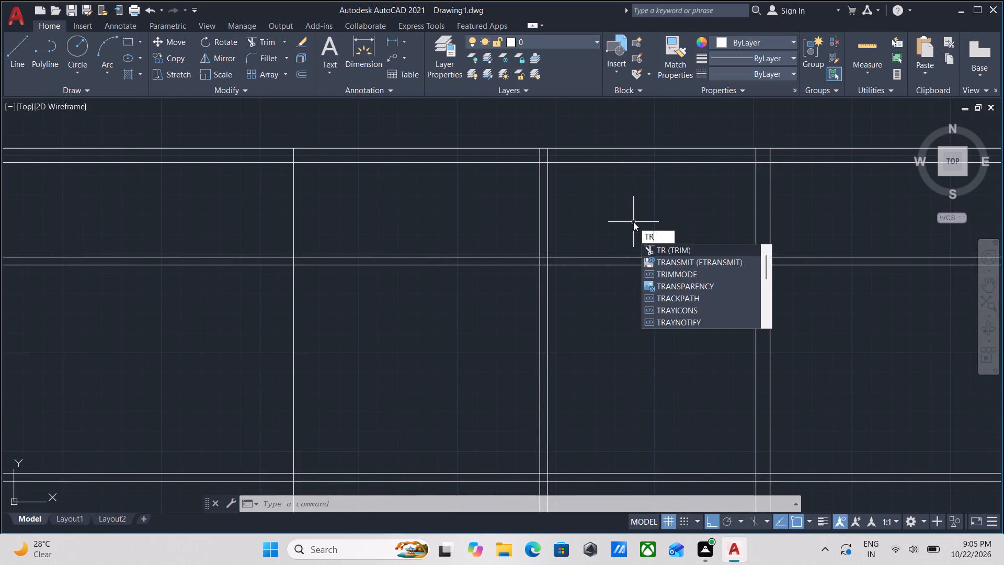
{"action": "key", "text": "Return"}
{"action": "left_click", "coordinate": [593, 216]}
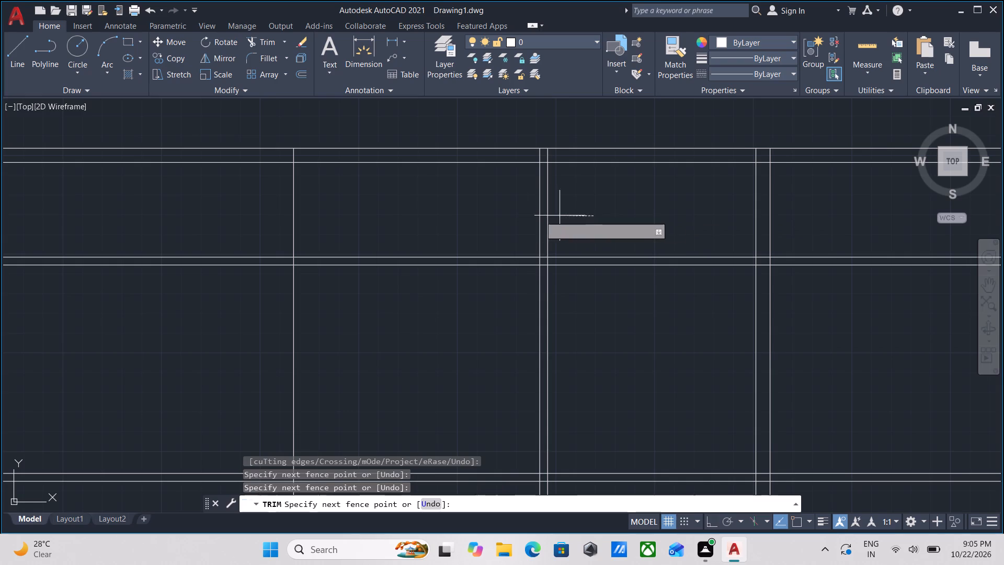
{"action": "left_click", "coordinate": [487, 210]}
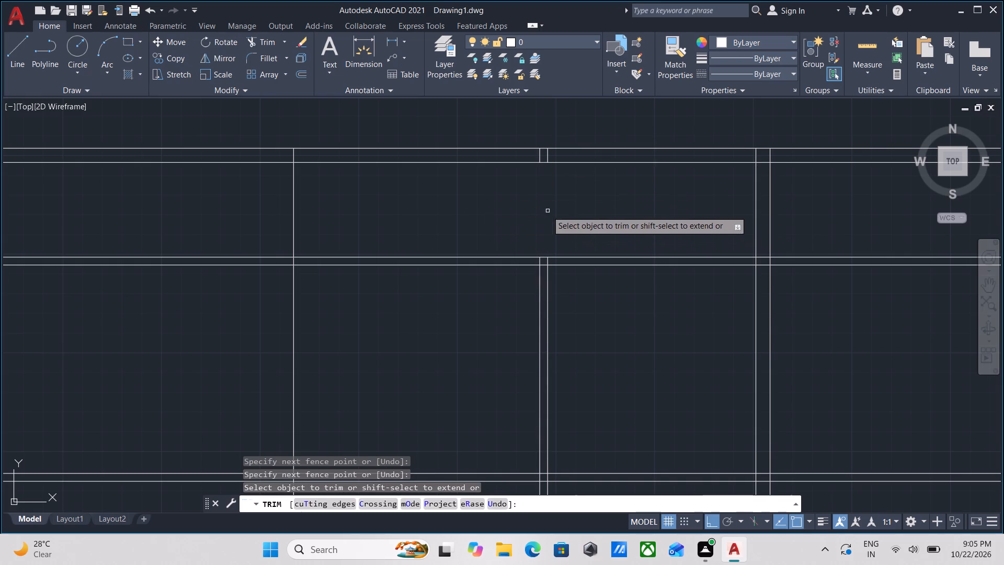
{"action": "scroll", "coordinate": [536, 200], "scroll_direction": "up", "scroll_amount": 1}
{"action": "left_click", "coordinate": [562, 130]}
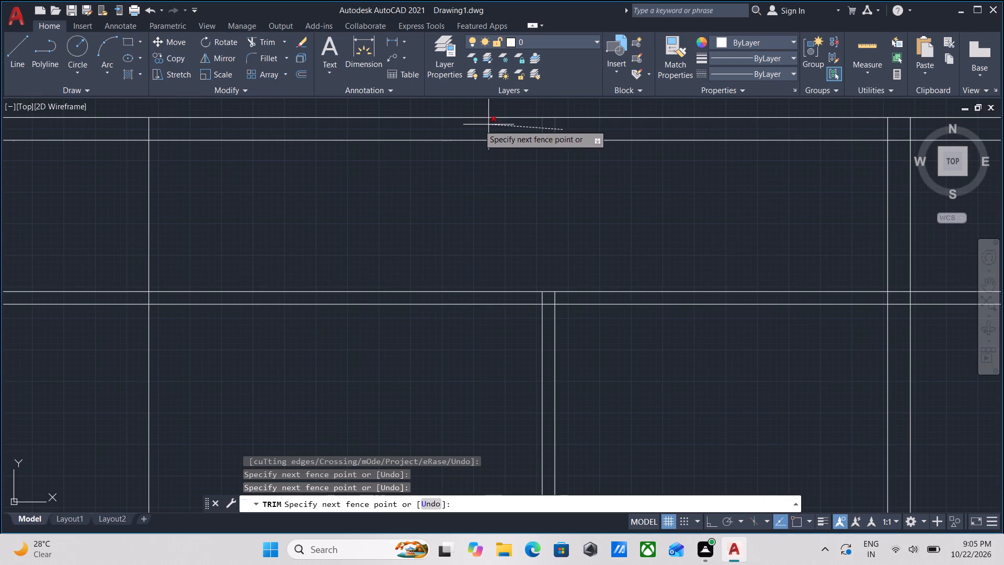
{"action": "left_click", "coordinate": [470, 124]}
{"action": "key", "text": "Escape"}
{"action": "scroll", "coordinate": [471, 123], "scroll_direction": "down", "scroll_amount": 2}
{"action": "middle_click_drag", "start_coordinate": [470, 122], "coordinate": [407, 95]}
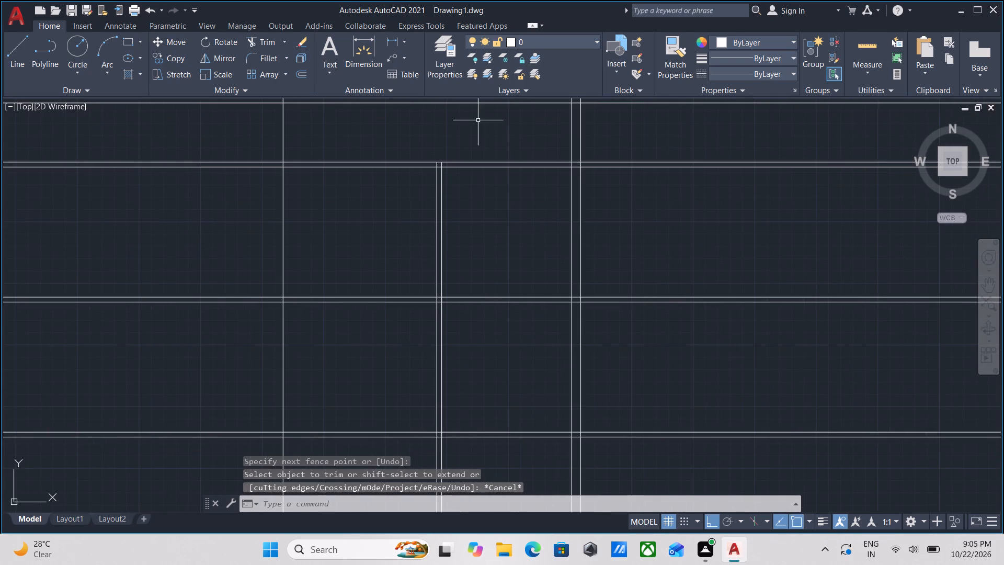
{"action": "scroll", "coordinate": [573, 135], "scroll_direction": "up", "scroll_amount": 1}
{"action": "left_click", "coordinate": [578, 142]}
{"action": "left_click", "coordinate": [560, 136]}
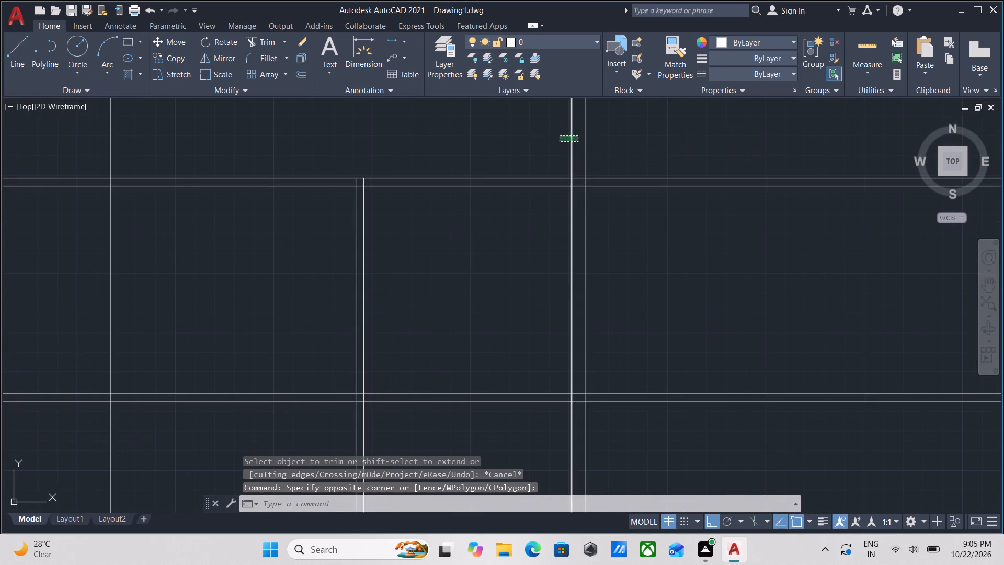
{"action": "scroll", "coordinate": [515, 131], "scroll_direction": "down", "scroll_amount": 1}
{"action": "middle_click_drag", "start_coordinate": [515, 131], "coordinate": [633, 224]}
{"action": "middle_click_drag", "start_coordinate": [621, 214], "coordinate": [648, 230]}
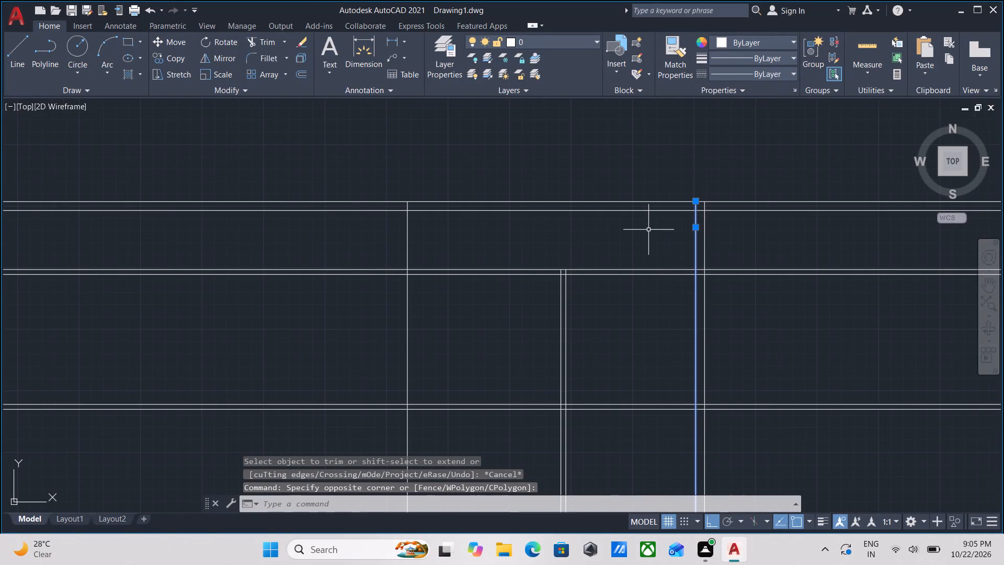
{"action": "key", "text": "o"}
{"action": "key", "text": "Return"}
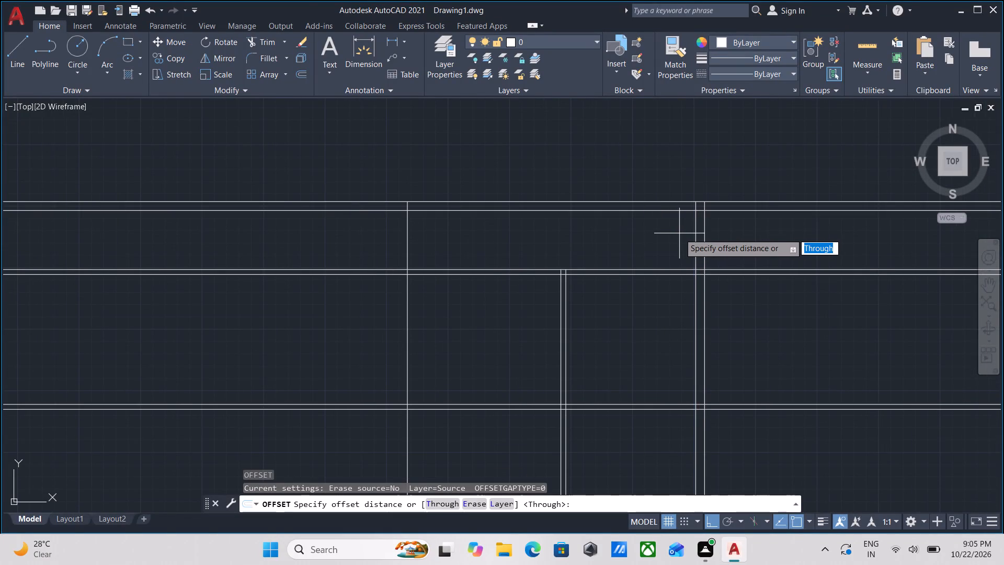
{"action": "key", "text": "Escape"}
Trim the inner line of the right 9" outer wall where it crosses the uppermost horizontal 5" partition.
{"action": "scroll", "coordinate": [685, 260], "scroll_direction": "up", "scroll_amount": 2}
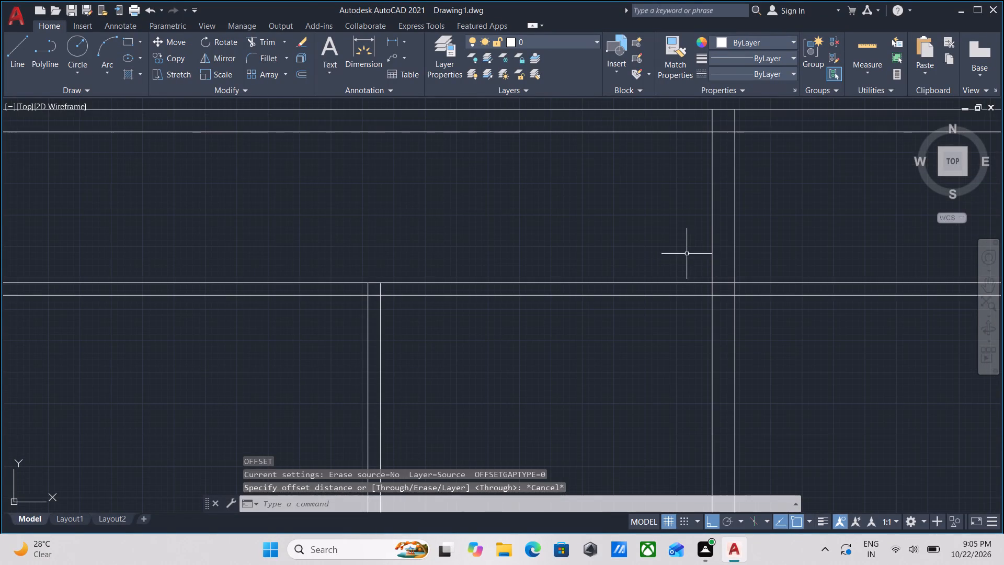
{"action": "middle_click_drag", "start_coordinate": [699, 266], "coordinate": [686, 206]}
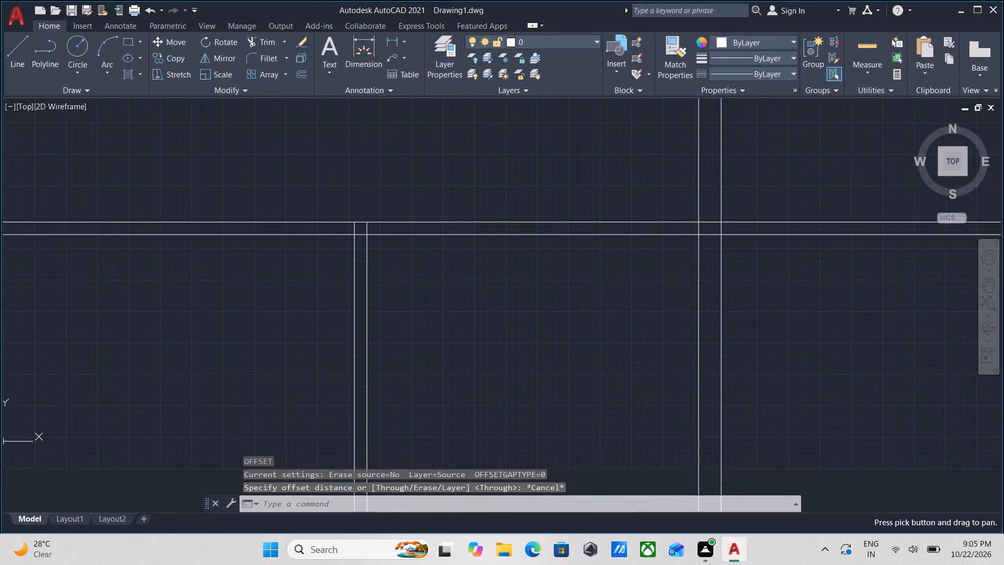
{"action": "scroll", "coordinate": [702, 222], "scroll_direction": "up", "scroll_amount": 2}
{"action": "type", "text": "TR"}
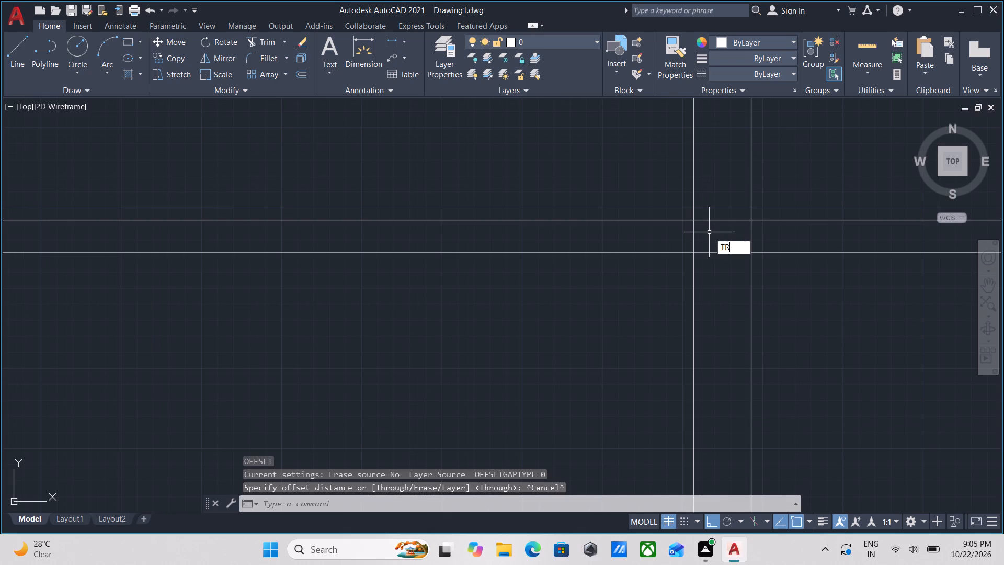
{"action": "key", "text": "Return"}
{"action": "scroll", "coordinate": [709, 237], "scroll_direction": "up", "scroll_amount": 2}
{"action": "left_click", "coordinate": [709, 237]}
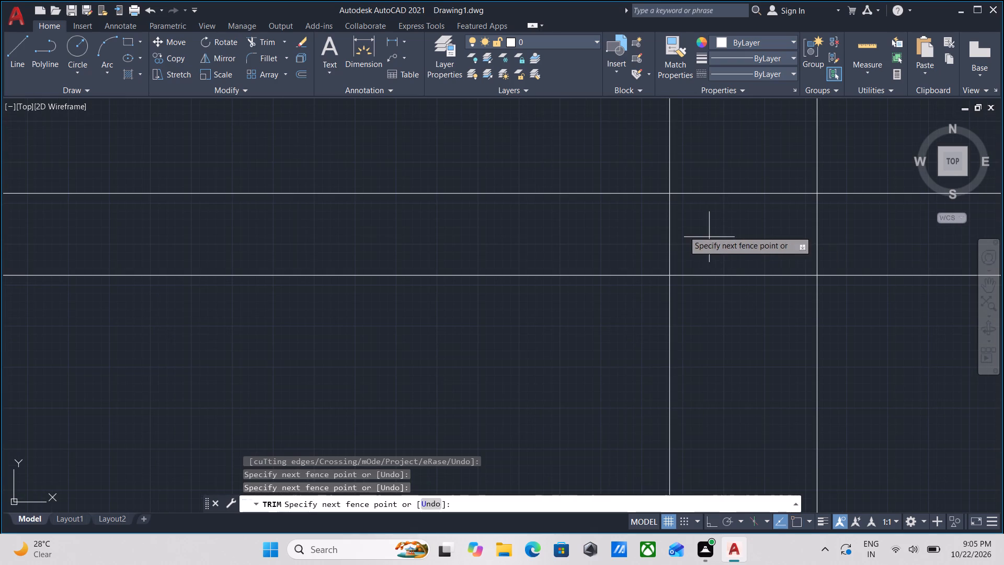
{"action": "left_click", "coordinate": [632, 228]}
{"action": "key", "text": "Escape"}
{"action": "scroll", "coordinate": [632, 228], "scroll_direction": "down", "scroll_amount": 5}
{"action": "scroll", "coordinate": [655, 190], "scroll_direction": "down", "scroll_amount": 1}
Trim the short piece of the right outer wall's inner line that lies inside the 9" top outer wall.
{"action": "middle_click_drag", "start_coordinate": [655, 190], "coordinate": [655, 217]}
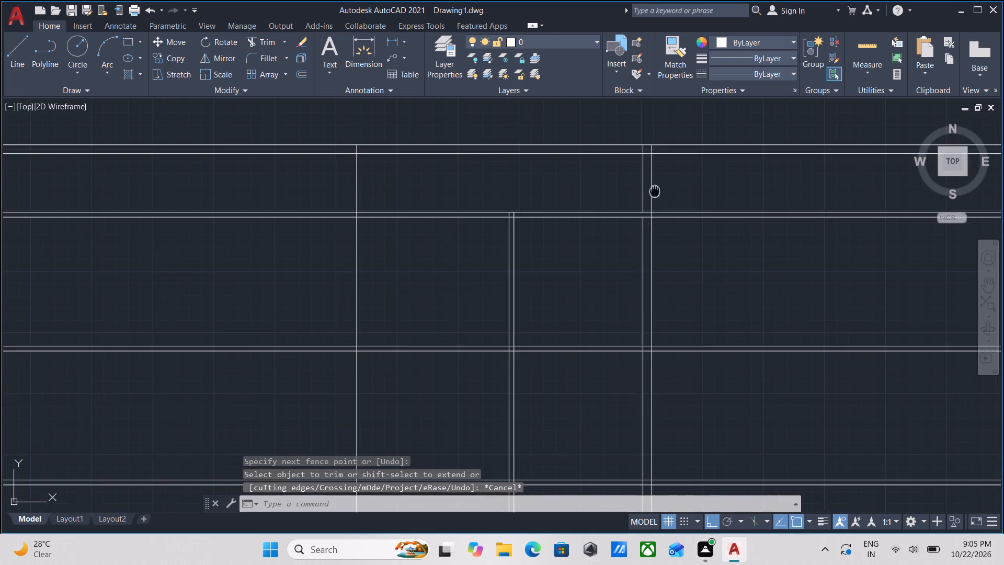
{"action": "middle_click_drag", "start_coordinate": [655, 217], "coordinate": [656, 228]}
{"action": "scroll", "coordinate": [644, 202], "scroll_direction": "up", "scroll_amount": 5}
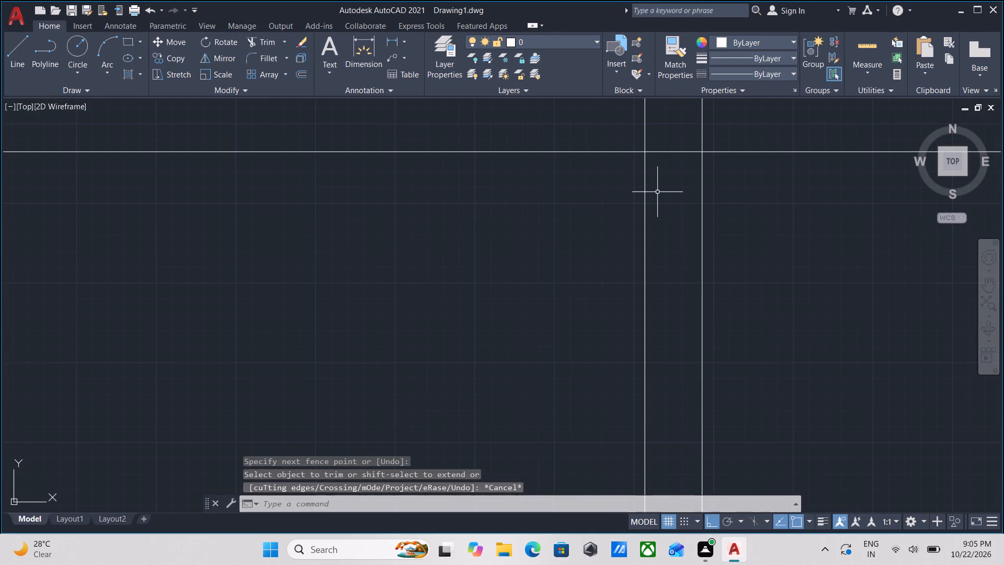
{"action": "middle_click_drag", "start_coordinate": [660, 191], "coordinate": [662, 219]}
{"action": "type", "text": "TR"}
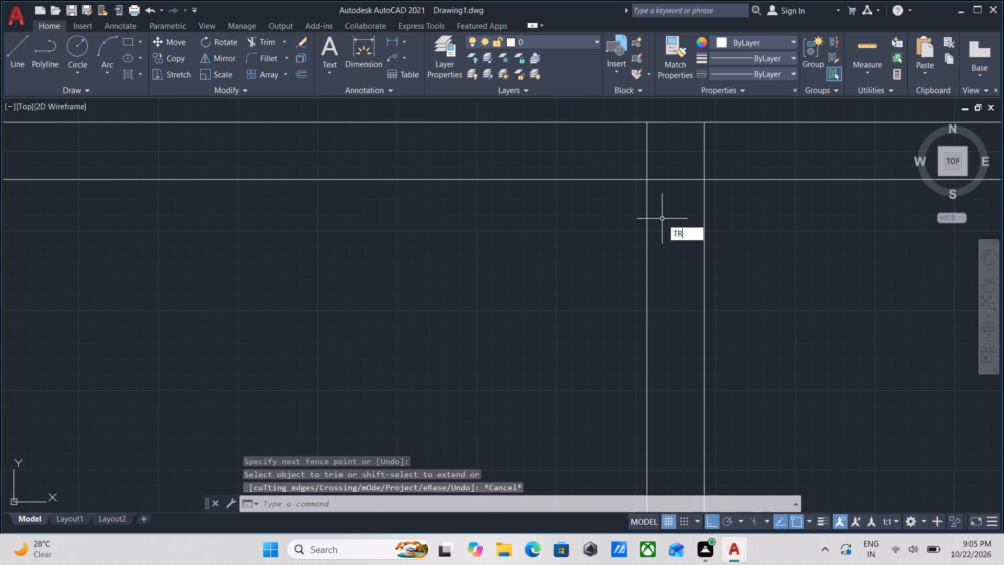
{"action": "key", "text": "Return"}
{"action": "left_click", "coordinate": [654, 159]}
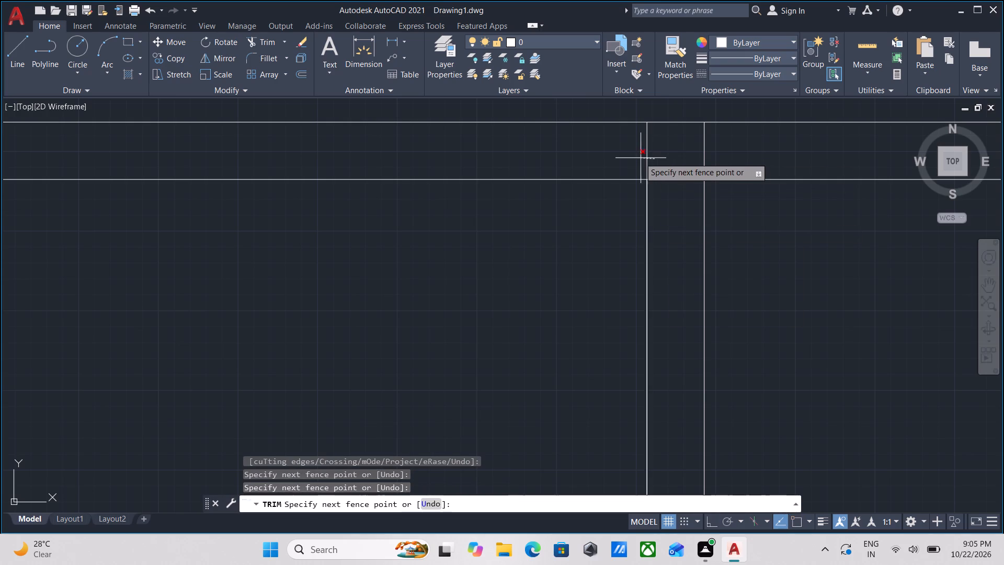
{"action": "left_click", "coordinate": [629, 157]}
{"action": "key", "text": "Escape"}
{"action": "scroll", "coordinate": [658, 206], "scroll_direction": "down", "scroll_amount": 3}
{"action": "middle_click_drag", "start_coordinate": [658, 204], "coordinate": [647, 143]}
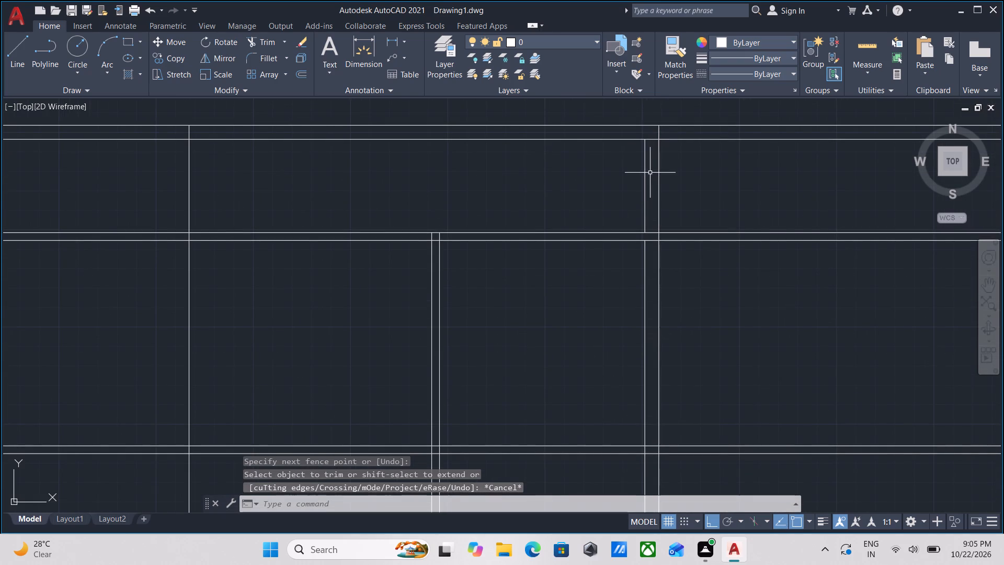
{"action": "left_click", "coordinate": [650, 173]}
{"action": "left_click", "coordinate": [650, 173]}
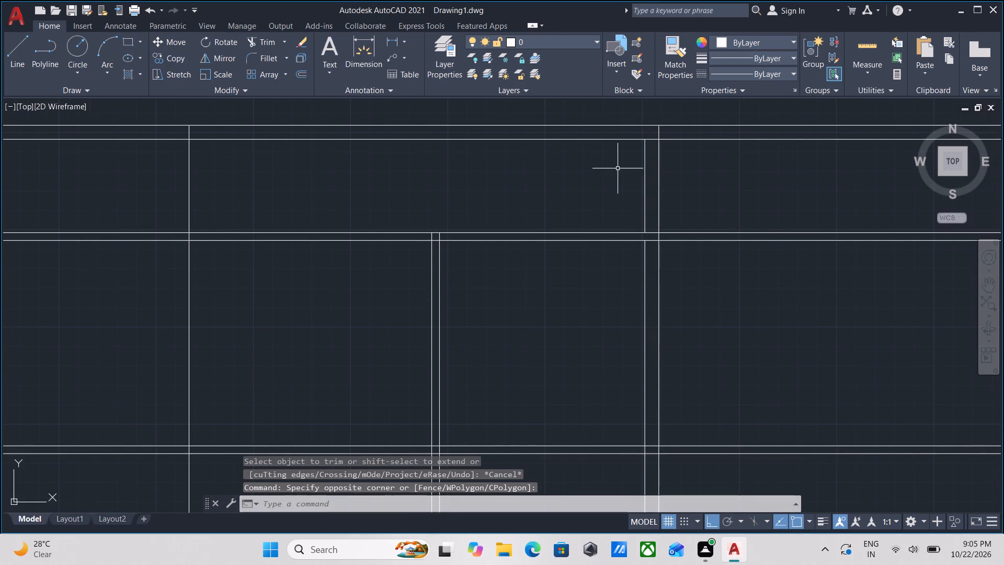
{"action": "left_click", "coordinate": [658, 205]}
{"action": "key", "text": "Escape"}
Offset the right outer wall's inner line segment in the top strip 7' to the left.
{"action": "scroll", "coordinate": [652, 206], "scroll_direction": "up", "scroll_amount": 3}
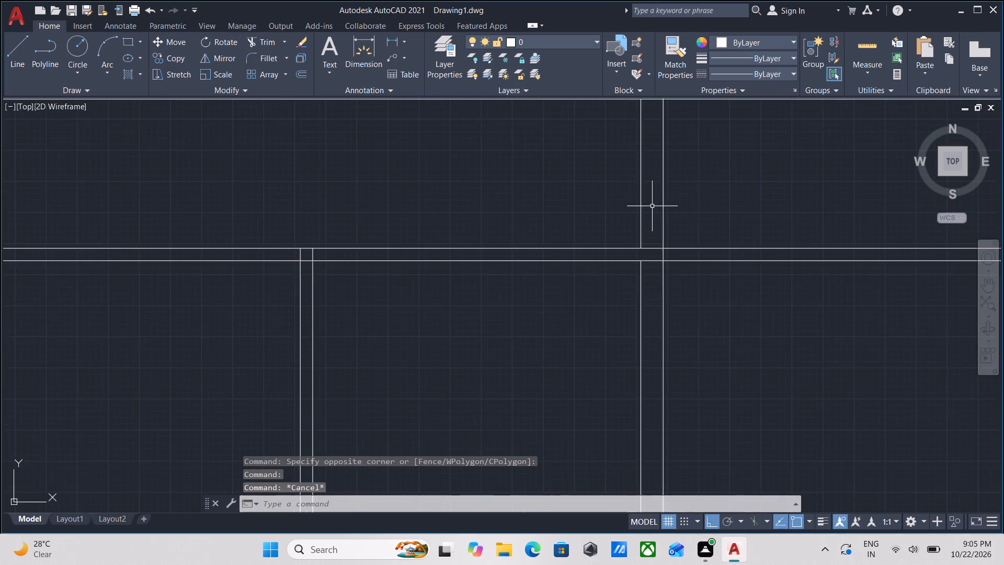
{"action": "left_click", "coordinate": [652, 206]}
{"action": "left_click", "coordinate": [574, 148]}
{"action": "scroll", "coordinate": [574, 148], "scroll_direction": "down", "scroll_amount": 1}
{"action": "middle_click_drag", "start_coordinate": [574, 148], "coordinate": [590, 160]}
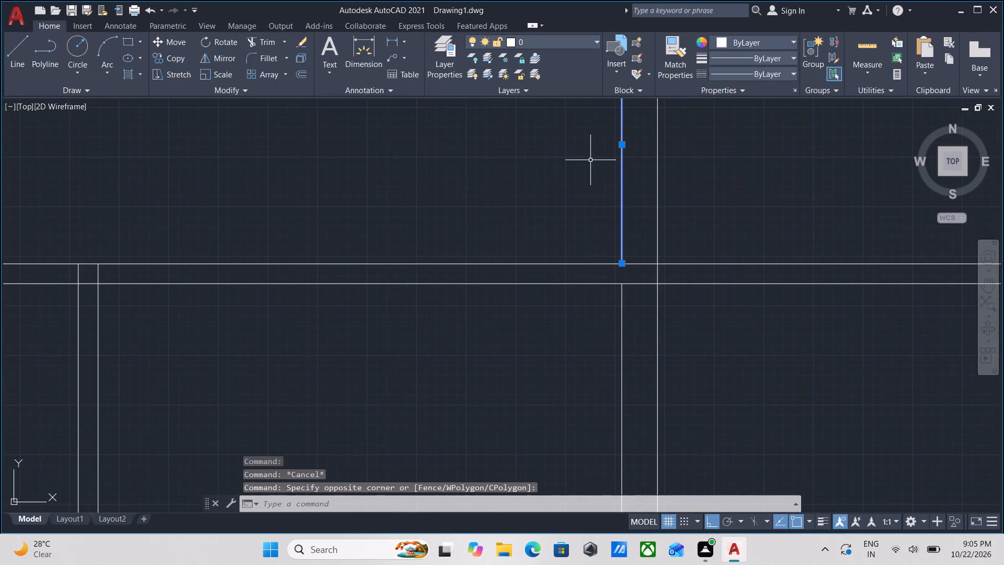
{"action": "key", "text": "o"}
{"action": "key", "text": "Return"}
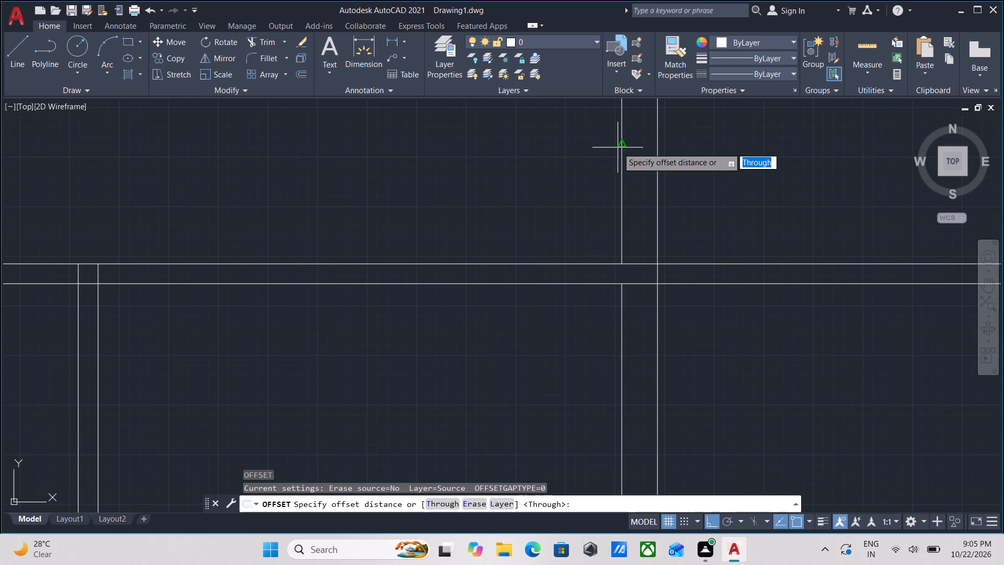
{"action": "left_click", "coordinate": [619, 147]}
{"action": "left_click", "coordinate": [578, 149]}
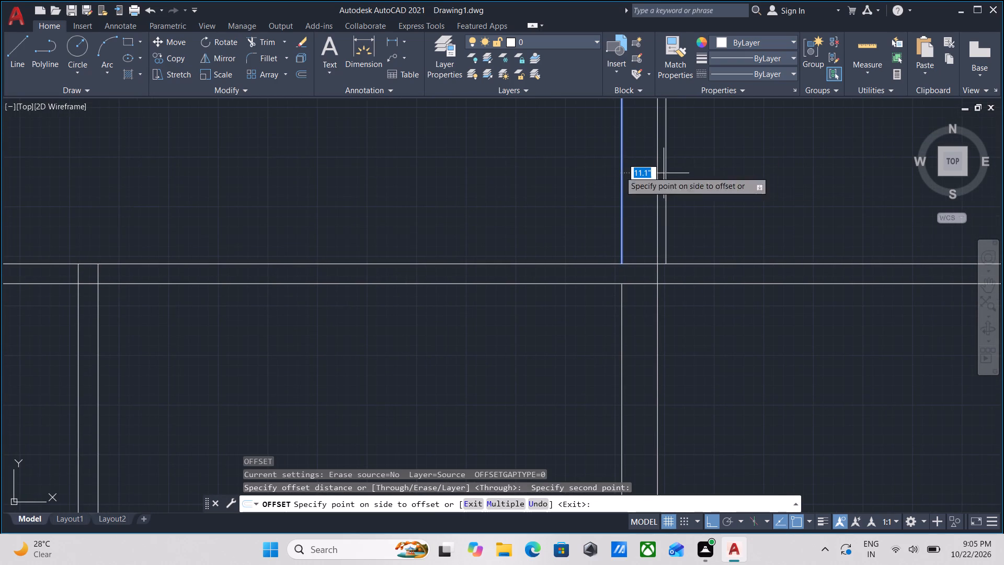
{"action": "middle_click_drag", "start_coordinate": [529, 171], "coordinate": [721, 216]}
{"action": "scroll", "coordinate": [632, 203], "scroll_direction": "down", "scroll_amount": 1}
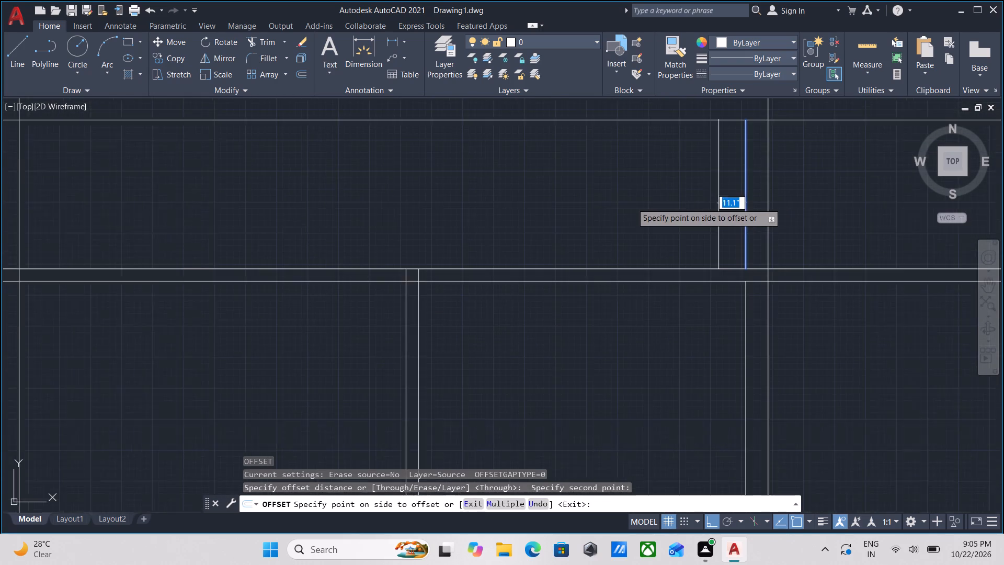
{"action": "middle_click_drag", "start_coordinate": [632, 203], "coordinate": [687, 238]}
{"action": "type", "text": "7'"}
{"action": "key", "text": "Return"}
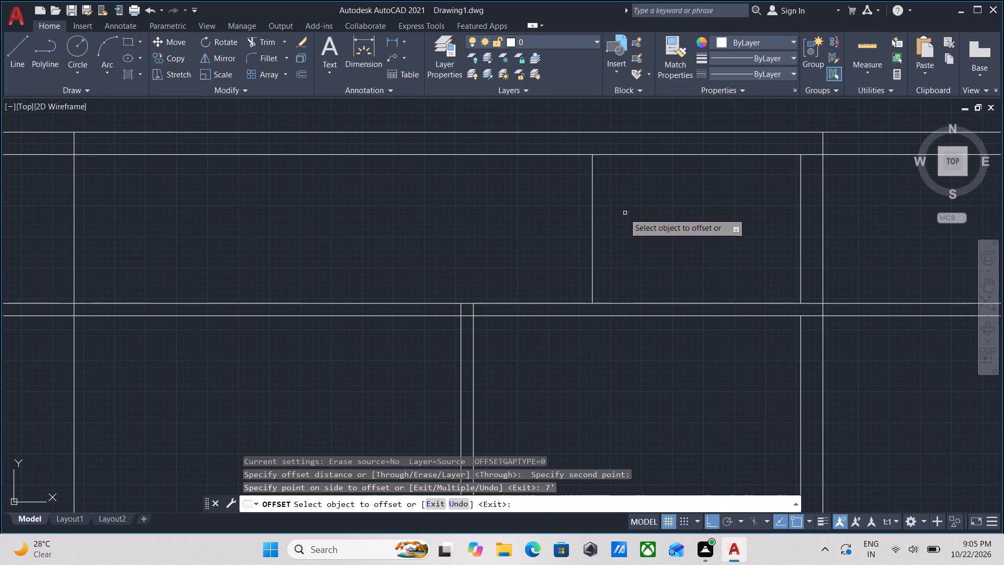
Offset the new vertical line in the top strip 5" to the left as a partition wall, and end the Offset command.
{"action": "left_click", "coordinate": [592, 212]}
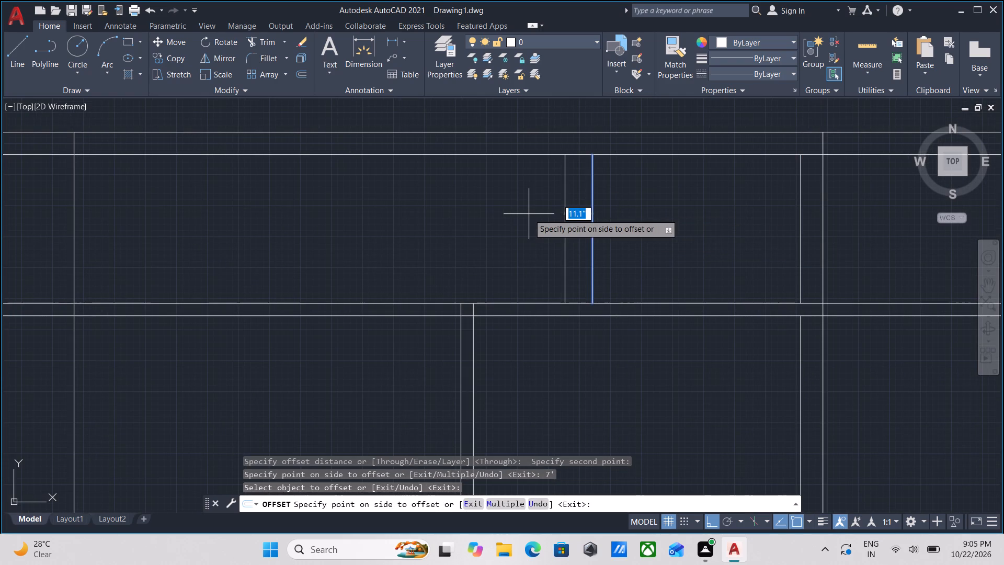
{"action": "key", "text": "5"}
{"action": "key", "text": "Return"}
{"action": "middle_click_drag", "start_coordinate": [529, 214], "coordinate": [567, 212]}
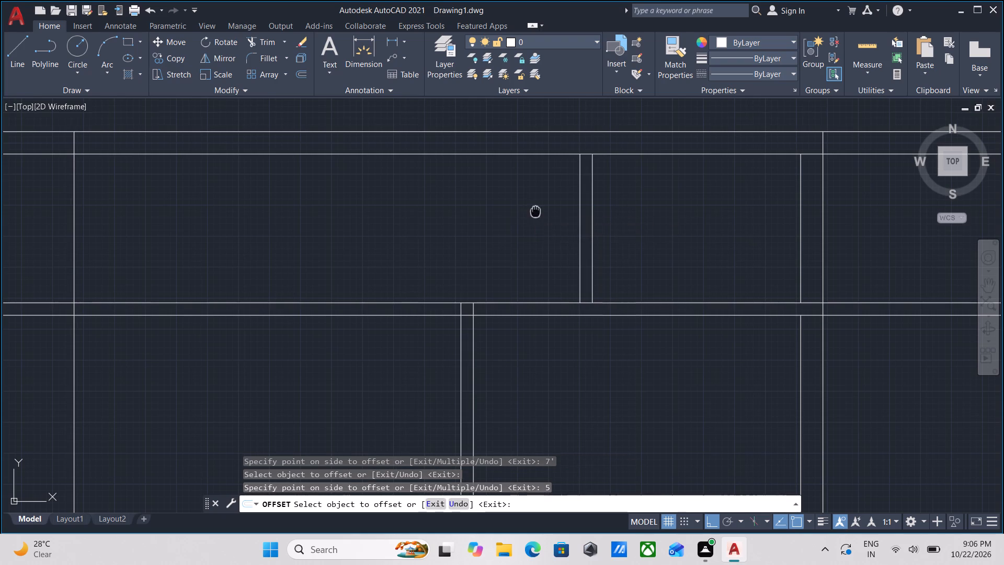
{"action": "middle_click_drag", "start_coordinate": [567, 212], "coordinate": [664, 195]}
{"action": "scroll", "coordinate": [664, 195], "scroll_direction": "down", "scroll_amount": 2}
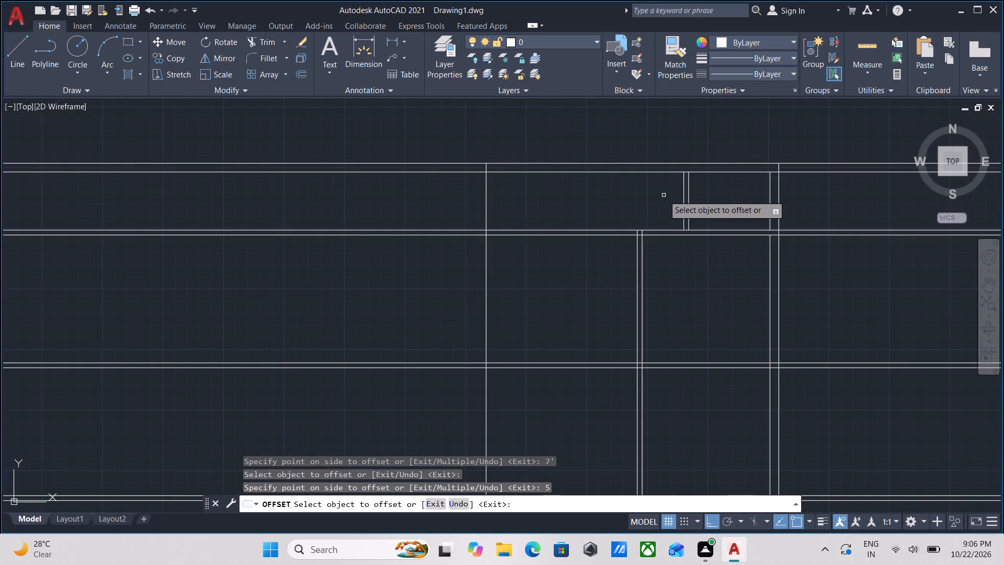
{"action": "scroll", "coordinate": [589, 194], "scroll_direction": "down", "scroll_amount": 2}
{"action": "middle_click_drag", "start_coordinate": [589, 194], "coordinate": [590, 161]}
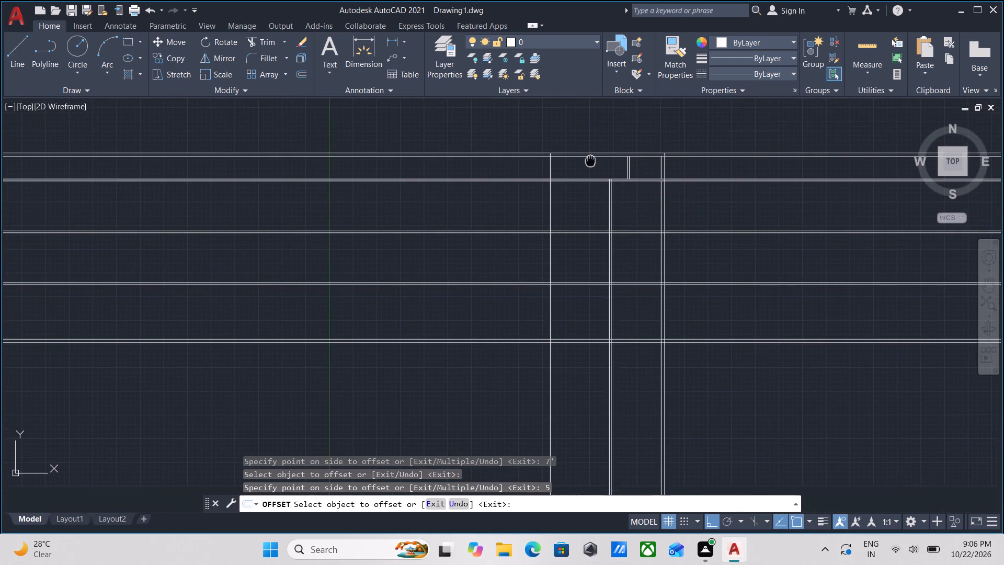
{"action": "scroll", "coordinate": [638, 164], "scroll_direction": "up", "scroll_amount": 3}
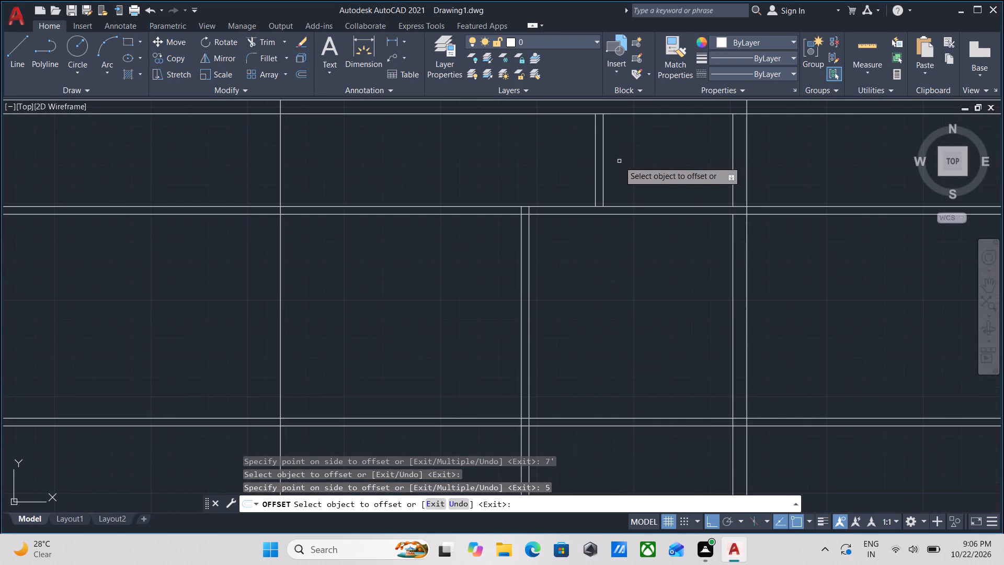
{"action": "type", "text": "EX"}
{"action": "key", "text": "Return"}
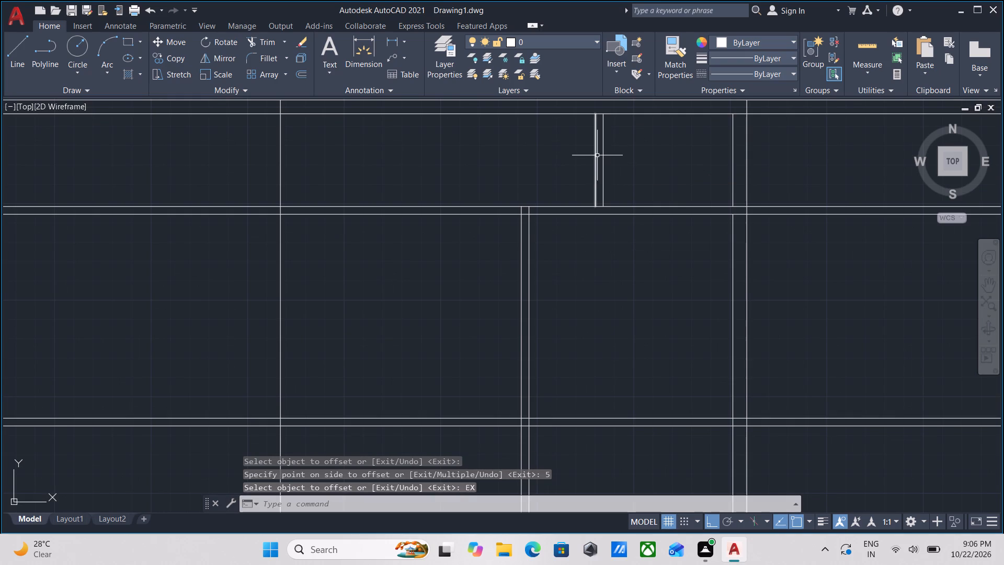
Extend the left line of the new 5" vertical partition up to the top line of the 9" top outer wall.
{"action": "scroll", "coordinate": [643, 181], "scroll_direction": "up", "scroll_amount": 2}
{"action": "middle_click_drag", "start_coordinate": [643, 181], "coordinate": [651, 230]}
{"action": "key", "text": "Escape"}
{"action": "scroll", "coordinate": [651, 230], "scroll_direction": "down", "scroll_amount": 3}
{"action": "middle_click_drag", "start_coordinate": [649, 218], "coordinate": [656, 253]}
{"action": "type", "text": "EX"}
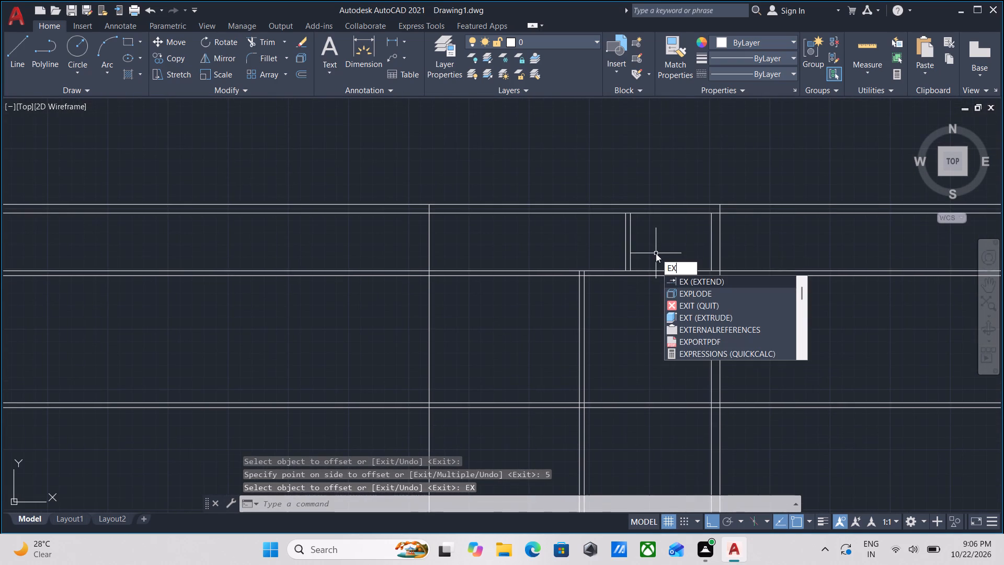
{"action": "key", "text": "Return"}
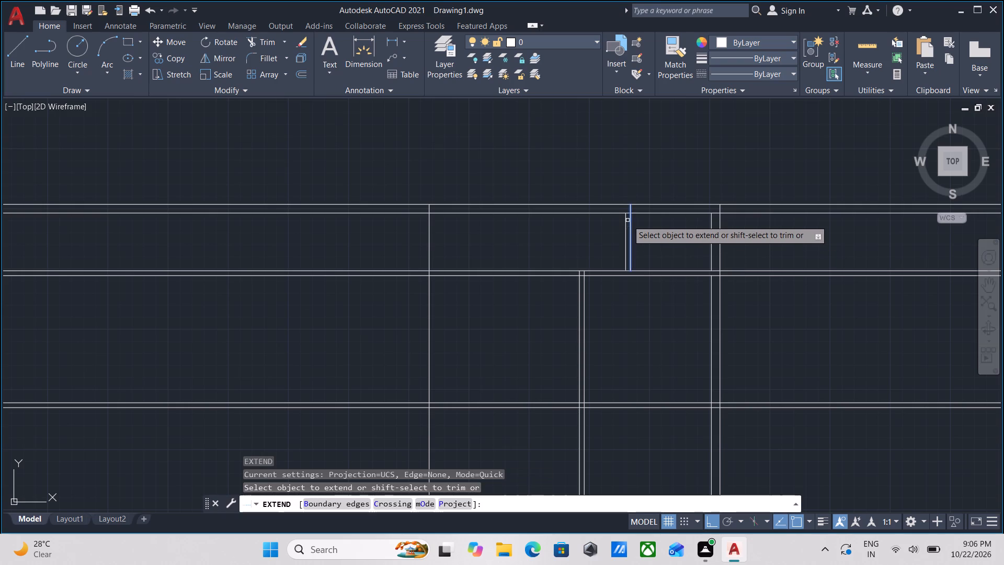
{"action": "left_click", "coordinate": [627, 220]}
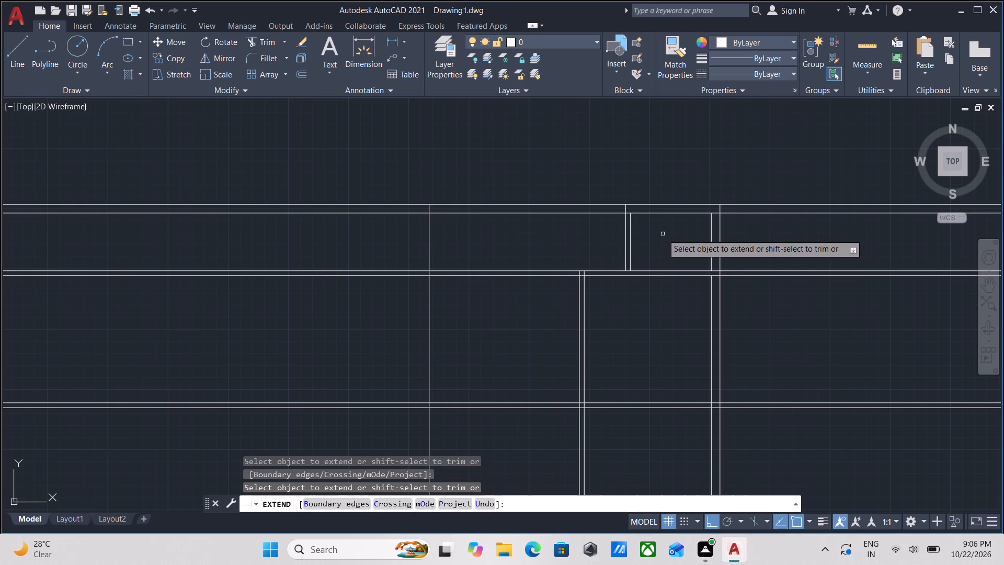
{"action": "key", "text": "Escape"}
Trim both lines of the top outer wall between the long left vertical line and the new 5" partition.
{"action": "middle_click_drag", "start_coordinate": [656, 230], "coordinate": [655, 202]}
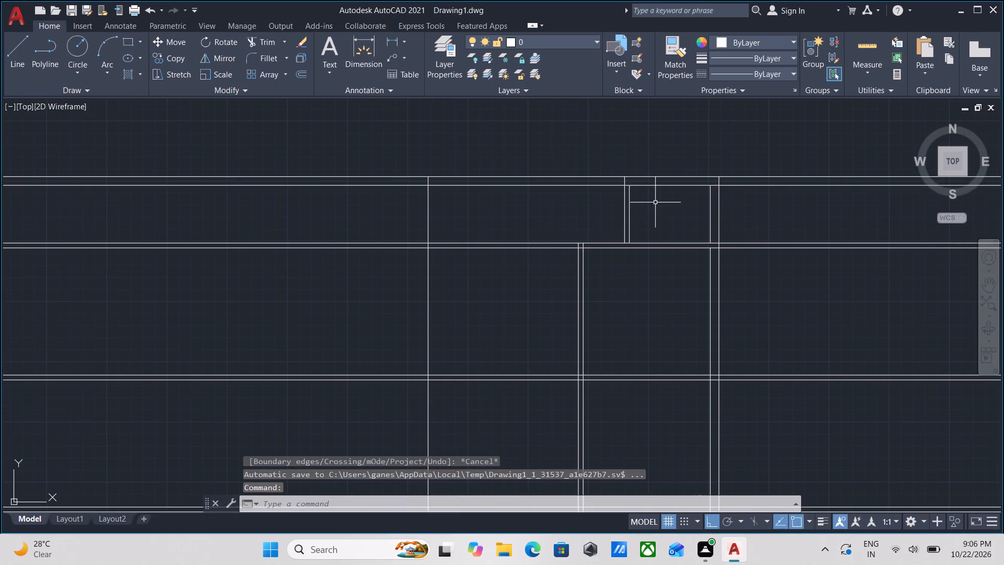
{"action": "scroll", "coordinate": [655, 202], "scroll_direction": "up", "scroll_amount": 1}
{"action": "scroll", "coordinate": [655, 202], "scroll_direction": "down", "scroll_amount": 2}
{"action": "middle_click_drag", "start_coordinate": [655, 202], "coordinate": [654, 180]}
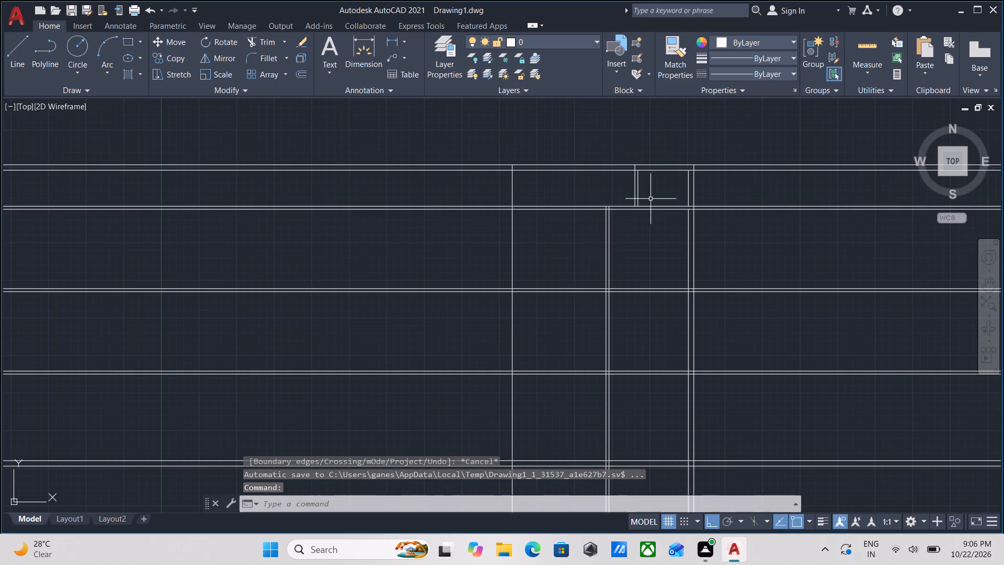
{"action": "scroll", "coordinate": [607, 196], "scroll_direction": "up", "scroll_amount": 1}
{"action": "middle_click_drag", "start_coordinate": [607, 196], "coordinate": [609, 205]}
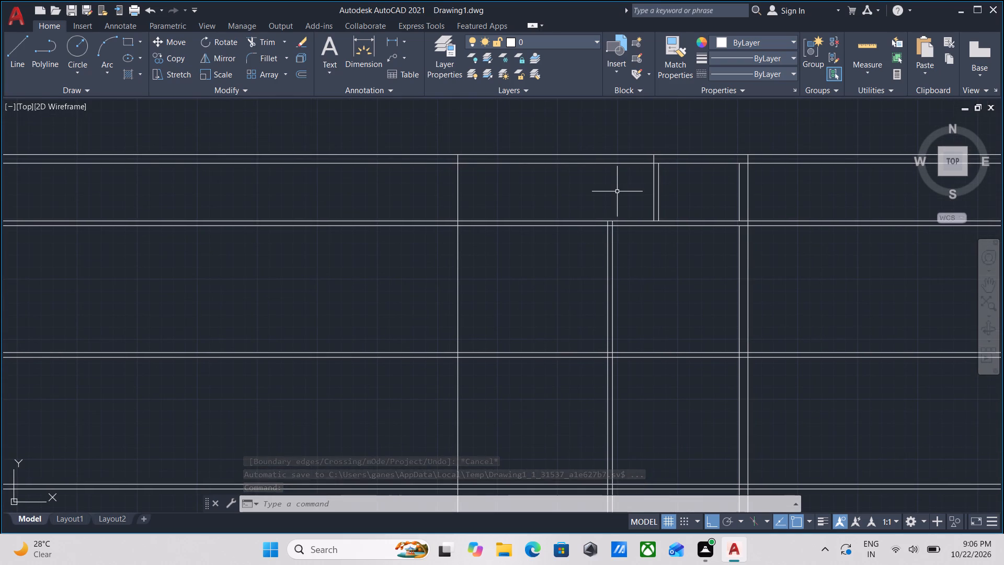
{"action": "type", "text": "TR"}
{"action": "key", "text": "Return"}
{"action": "left_click", "coordinate": [620, 189]}
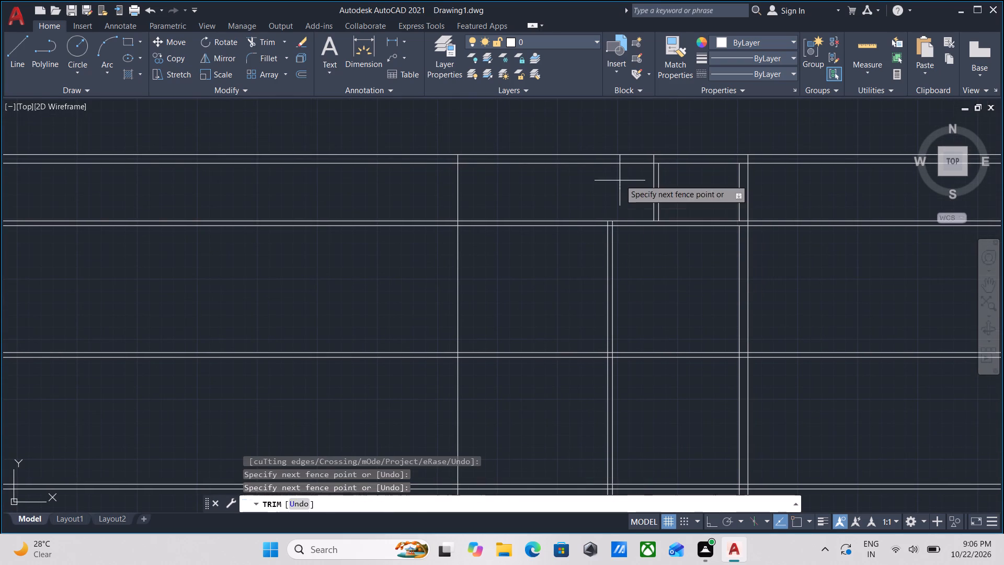
{"action": "left_click", "coordinate": [617, 117]}
Trim the crossing line pieces inside the top strip's new 5" vertical partition, at its lower horizontal wall and the top outer wall.
{"action": "scroll", "coordinate": [652, 217], "scroll_direction": "up", "scroll_amount": 2}
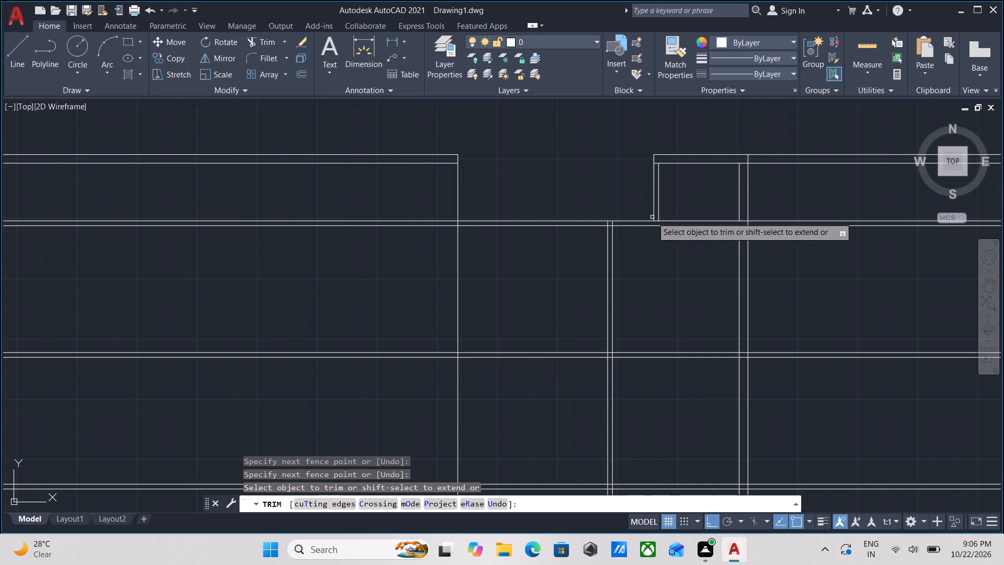
{"action": "scroll", "coordinate": [652, 217], "scroll_direction": "up", "scroll_amount": 1}
{"action": "left_click", "coordinate": [663, 233]}
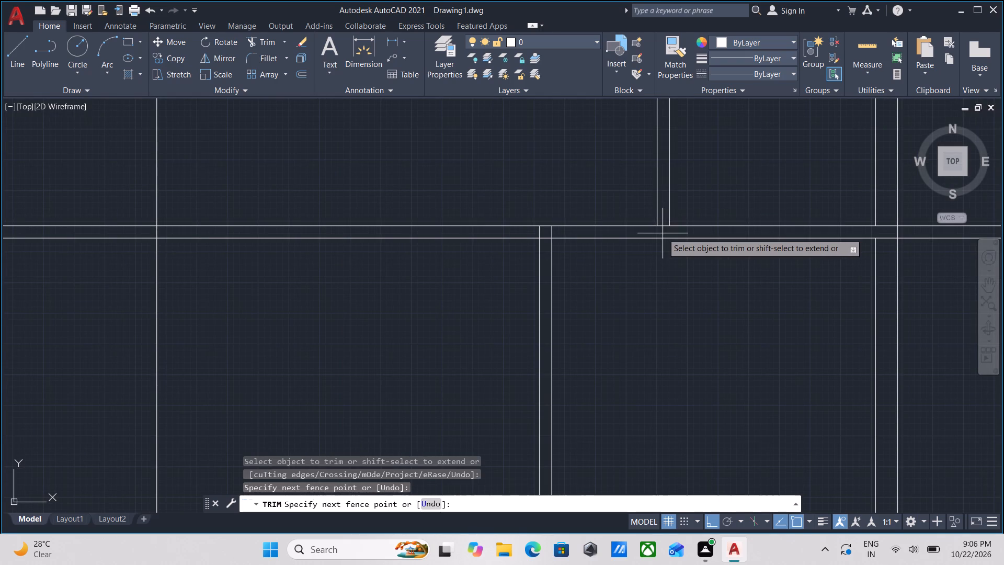
{"action": "left_click", "coordinate": [664, 216]}
{"action": "scroll", "coordinate": [741, 155], "scroll_direction": "down", "scroll_amount": 2}
{"action": "middle_click_drag", "start_coordinate": [741, 155], "coordinate": [708, 234]}
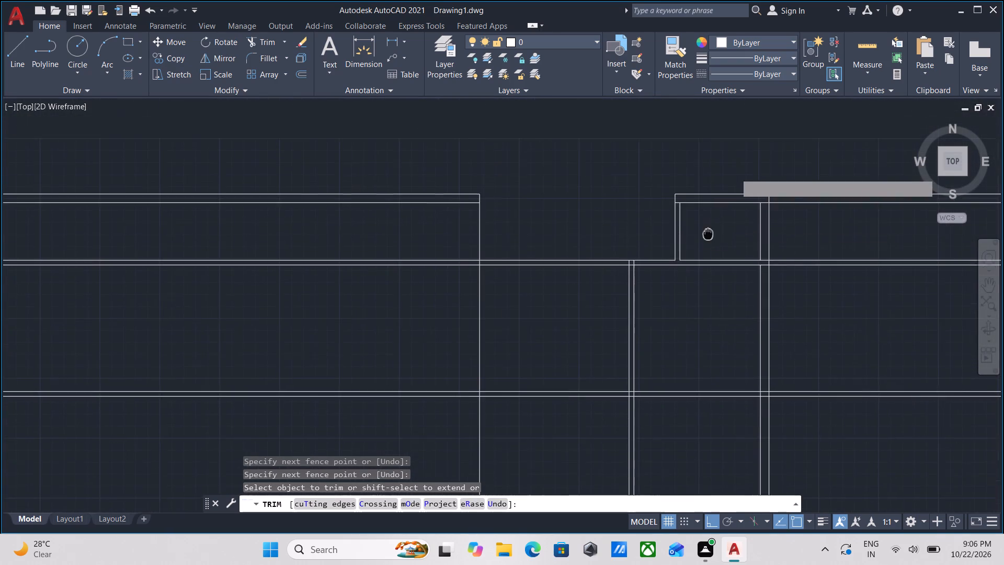
{"action": "scroll", "coordinate": [696, 224], "scroll_direction": "up", "scroll_amount": 3}
{"action": "scroll", "coordinate": [650, 171], "scroll_direction": "up", "scroll_amount": 1}
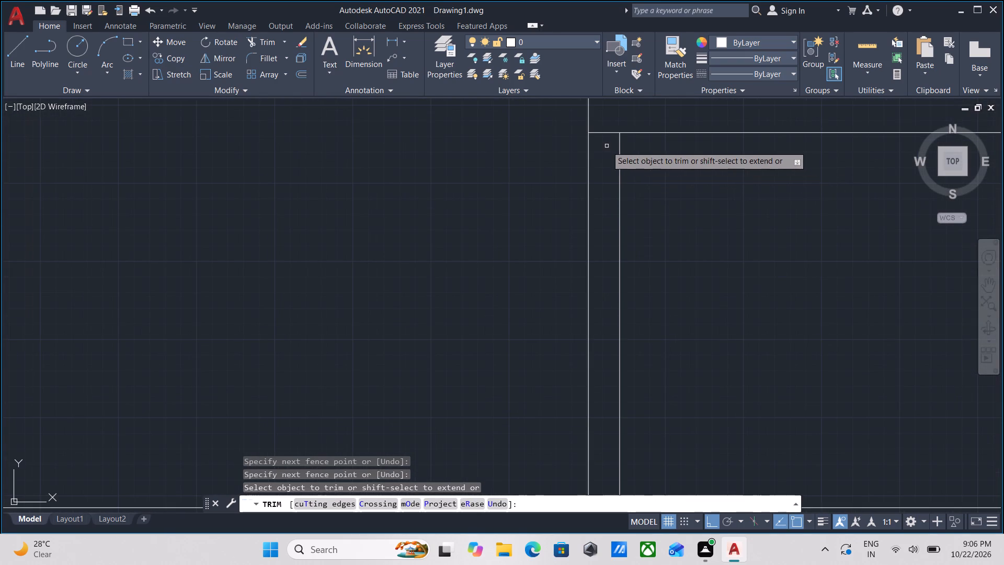
{"action": "left_click", "coordinate": [607, 146]}
{"action": "left_click", "coordinate": [603, 119]}
Trim the top outer wall's lines beyond the right outer wall and its inner line across the wall thickness at the corner.
{"action": "scroll", "coordinate": [689, 219], "scroll_direction": "down", "scroll_amount": 1}
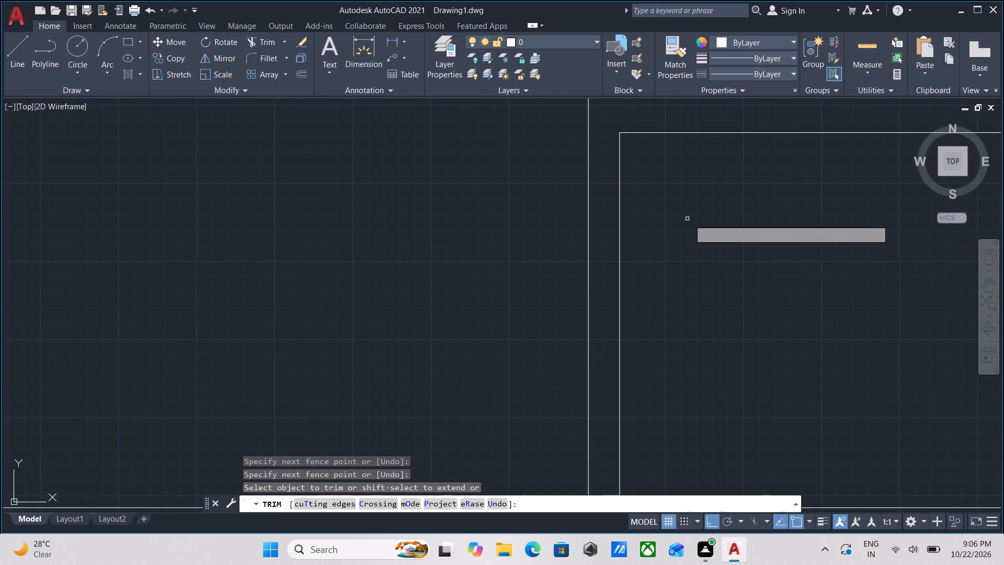
{"action": "scroll", "coordinate": [689, 219], "scroll_direction": "down", "scroll_amount": 2}
{"action": "middle_click_drag", "start_coordinate": [689, 219], "coordinate": [564, 209]}
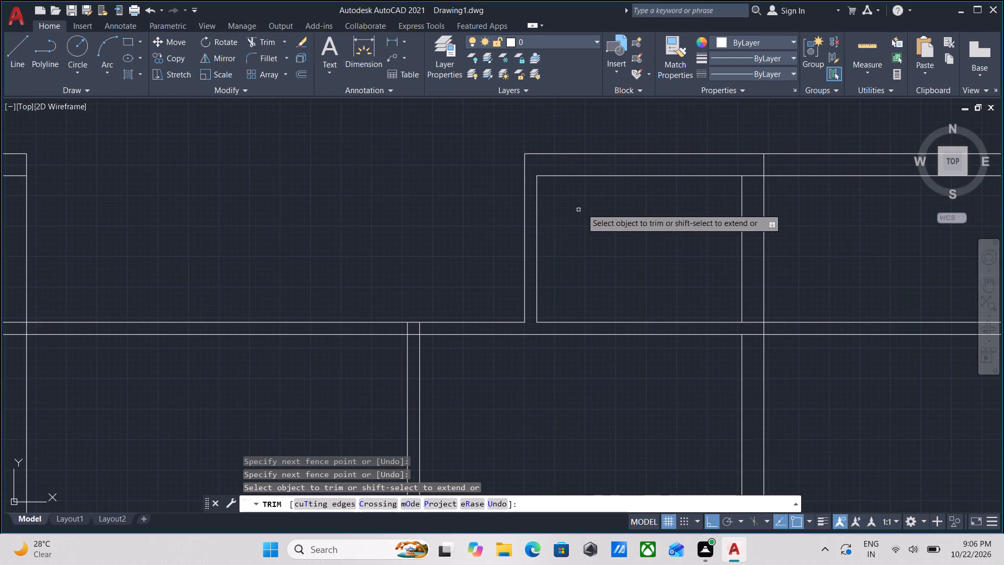
{"action": "scroll", "coordinate": [830, 180], "scroll_direction": "up", "scroll_amount": 1}
{"action": "left_click", "coordinate": [812, 199]}
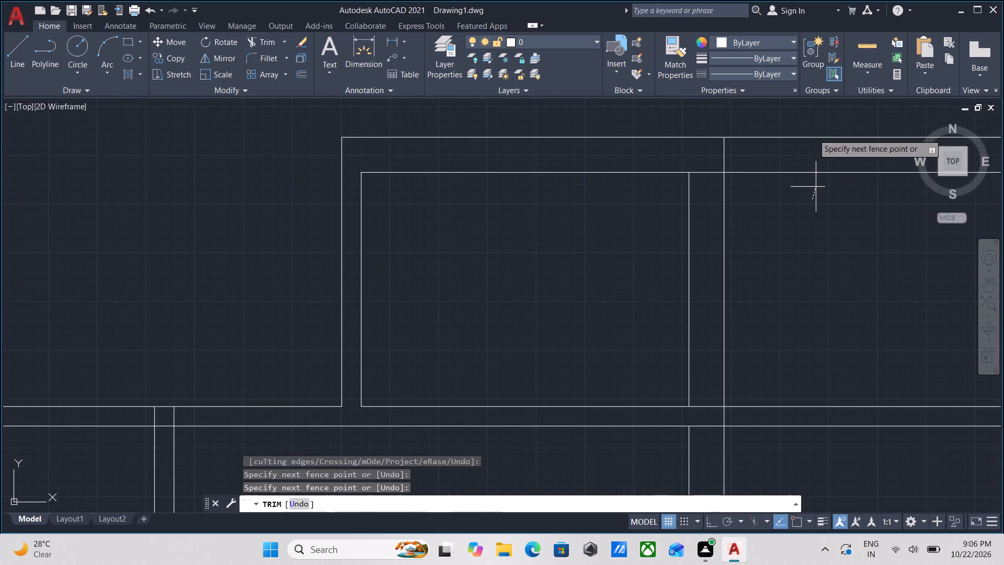
{"action": "left_click", "coordinate": [810, 115]}
{"action": "scroll", "coordinate": [710, 166], "scroll_direction": "up", "scroll_amount": 2}
{"action": "left_click", "coordinate": [711, 197]}
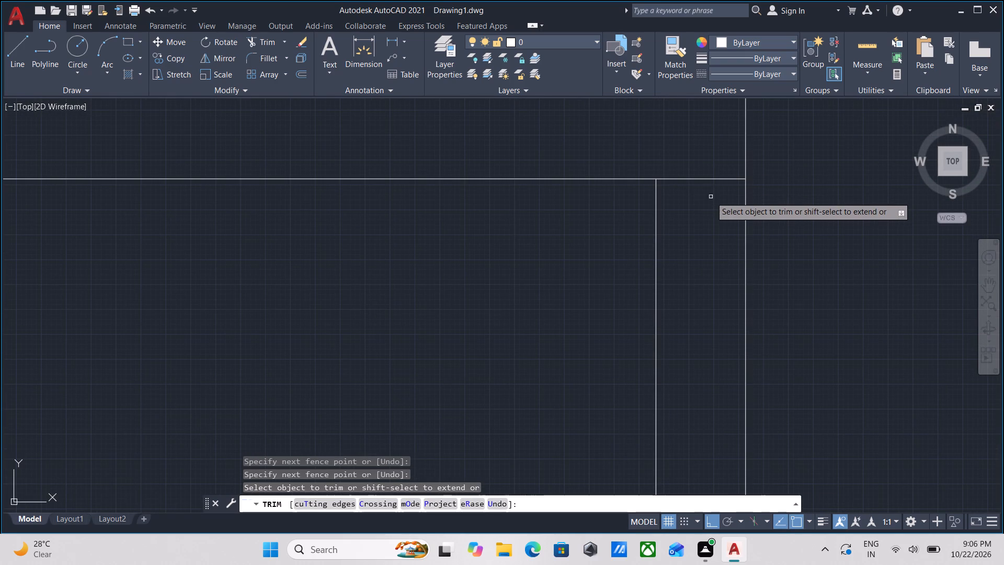
{"action": "left_click", "coordinate": [706, 162]}
{"action": "key", "text": "Escape"}
Trim both lines of the top strip's lower horizontal wall where they run outside the right outer wall.
{"action": "scroll", "coordinate": [706, 162], "scroll_direction": "down", "scroll_amount": 6}
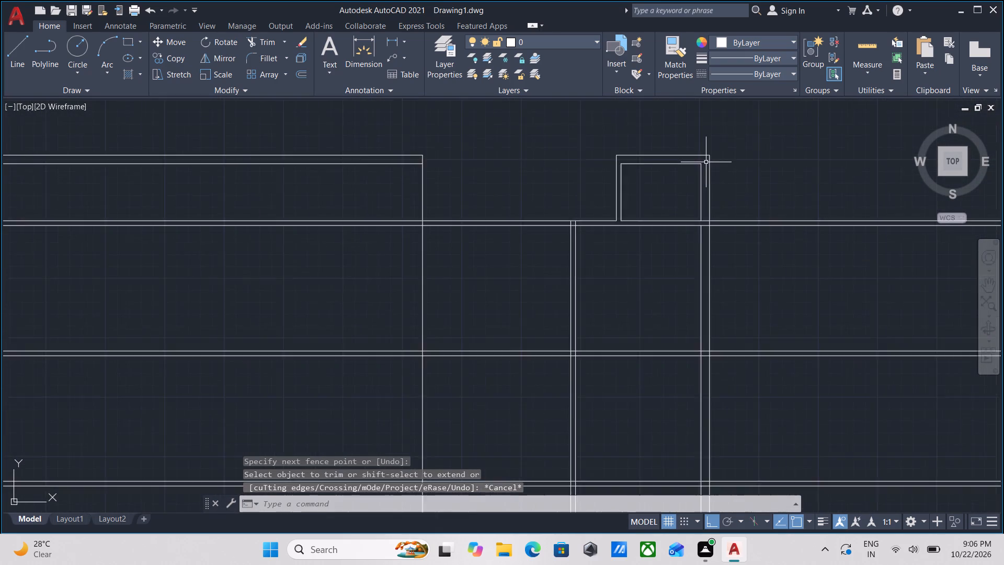
{"action": "scroll", "coordinate": [706, 162], "scroll_direction": "down", "scroll_amount": 1}
{"action": "middle_click_drag", "start_coordinate": [706, 162], "coordinate": [703, 142]}
{"action": "scroll", "coordinate": [722, 170], "scroll_direction": "up", "scroll_amount": 3}
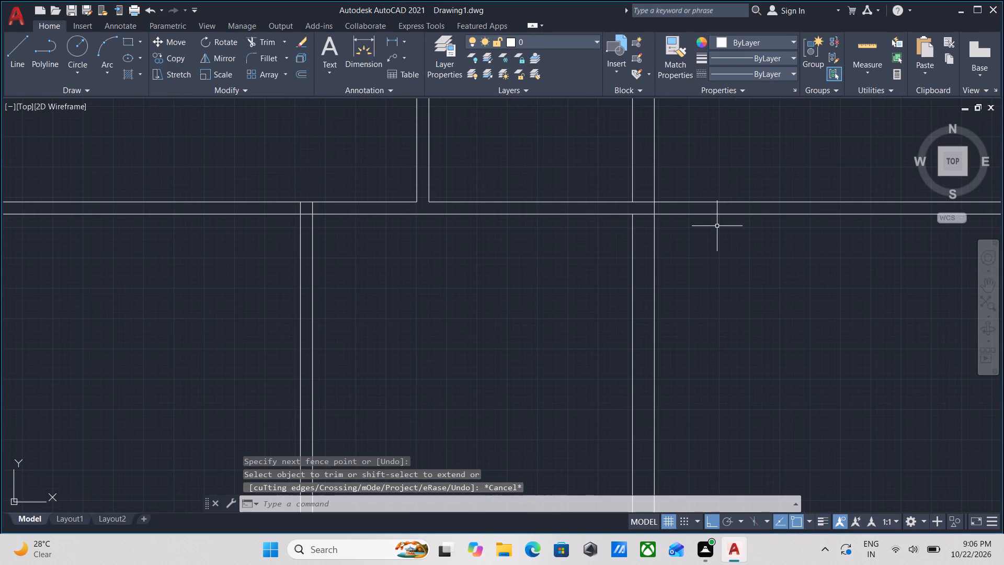
{"action": "type", "text": "TR"}
{"action": "key", "text": "Return"}
{"action": "left_click", "coordinate": [716, 233]}
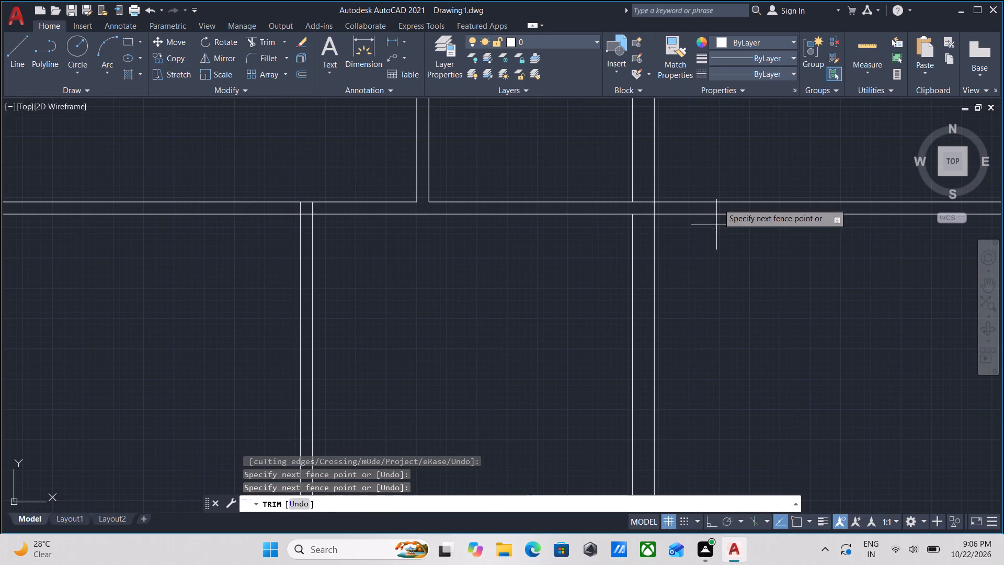
{"action": "left_click", "coordinate": [722, 177]}
{"action": "key", "text": "Escape"}
Trim the same horizontal wall's two line pieces within the thickness of the right outer wall.
{"action": "scroll", "coordinate": [652, 234], "scroll_direction": "up", "scroll_amount": 2}
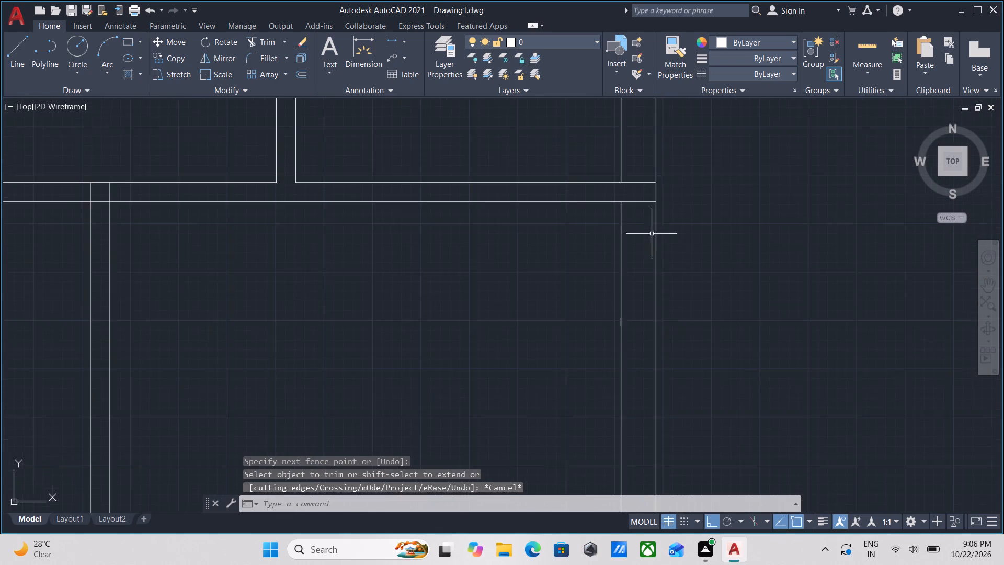
{"action": "middle_click_drag", "start_coordinate": [636, 232], "coordinate": [645, 252]}
{"action": "type", "text": "TR"}
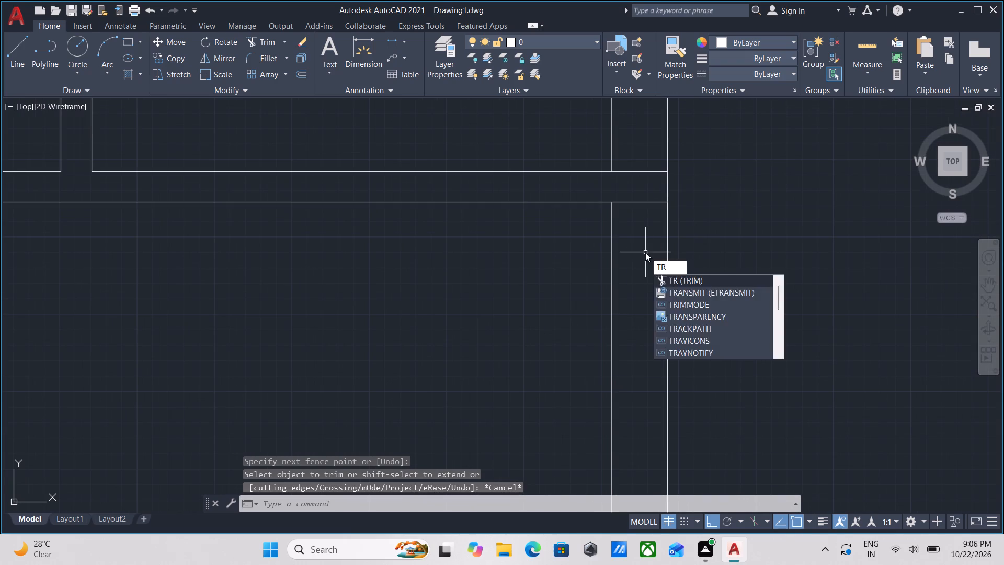
{"action": "key", "text": "Return"}
{"action": "left_click", "coordinate": [641, 239]}
{"action": "left_click", "coordinate": [640, 150]}
{"action": "key", "text": "Escape"}
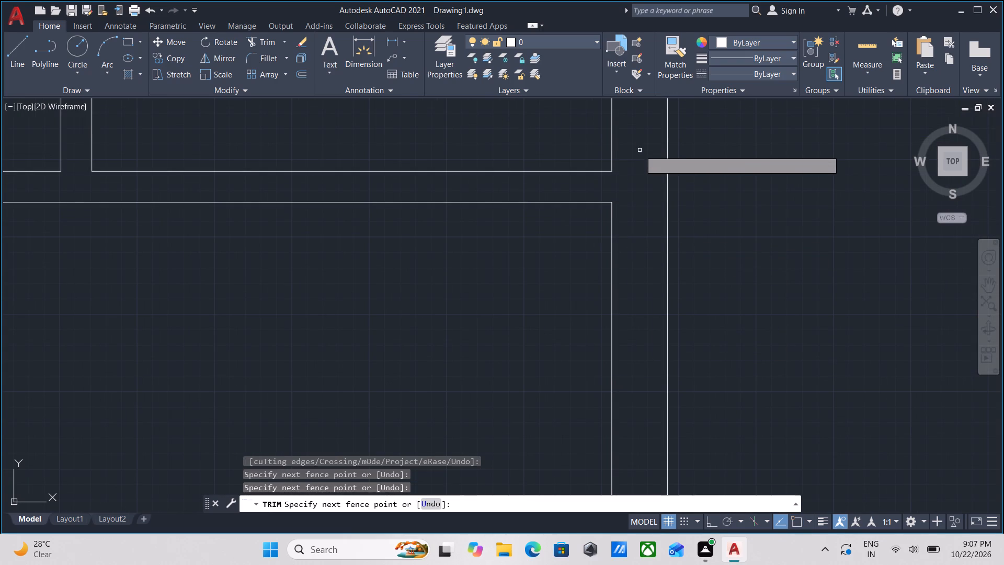
Examine the spaces beside the right outer wall, below the small top-strip room, using the Measure command.
{"action": "scroll", "coordinate": [640, 150], "scroll_direction": "down", "scroll_amount": 3}
{"action": "scroll", "coordinate": [586, 205], "scroll_direction": "down", "scroll_amount": 1}
{"action": "middle_click_drag", "start_coordinate": [586, 205], "coordinate": [620, 228]}
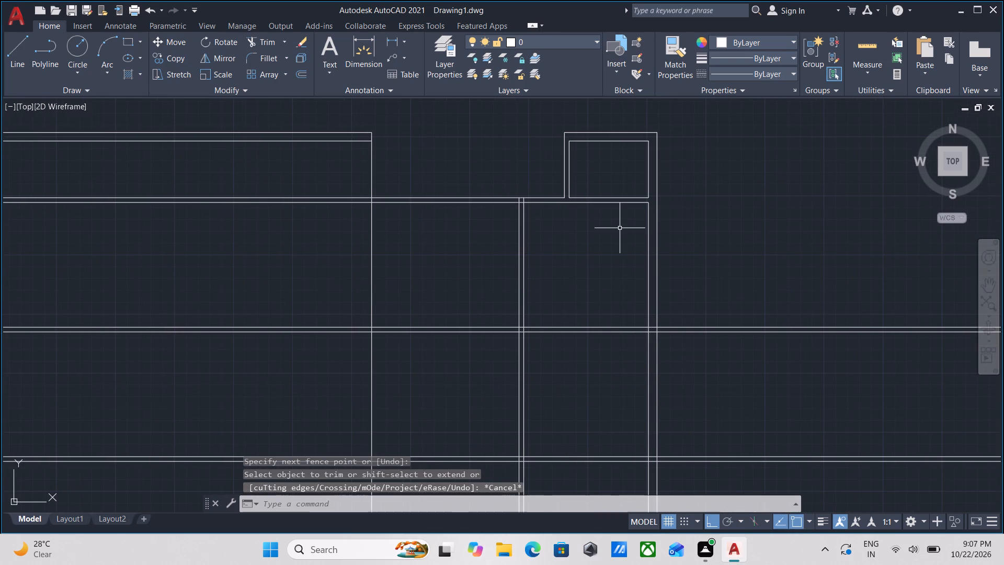
{"action": "middle_click_drag", "start_coordinate": [621, 228], "coordinate": [699, 221]}
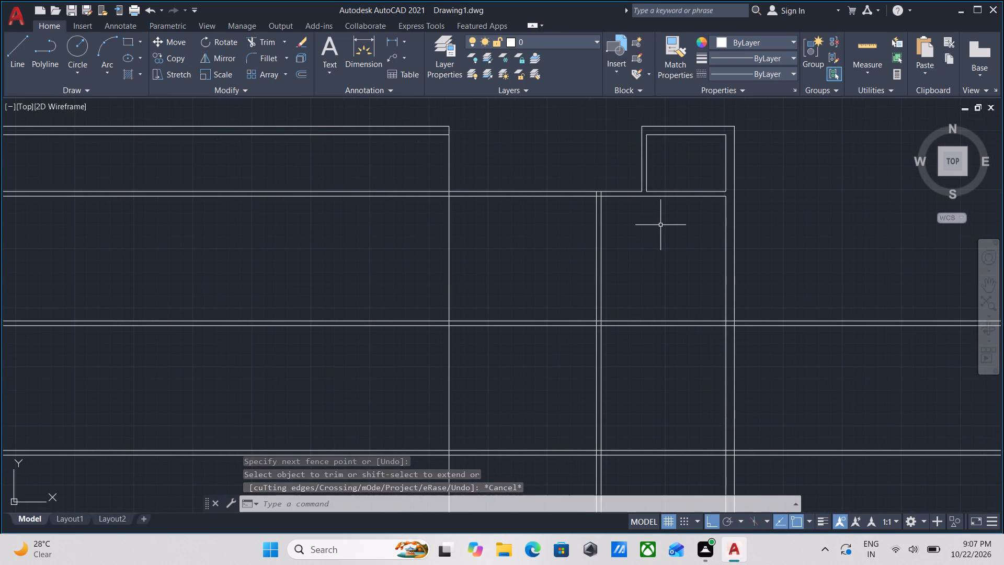
{"action": "type", "text": "MR"}
{"action": "key", "text": "BackSpace"}
{"action": "key", "text": "BackSpace"}
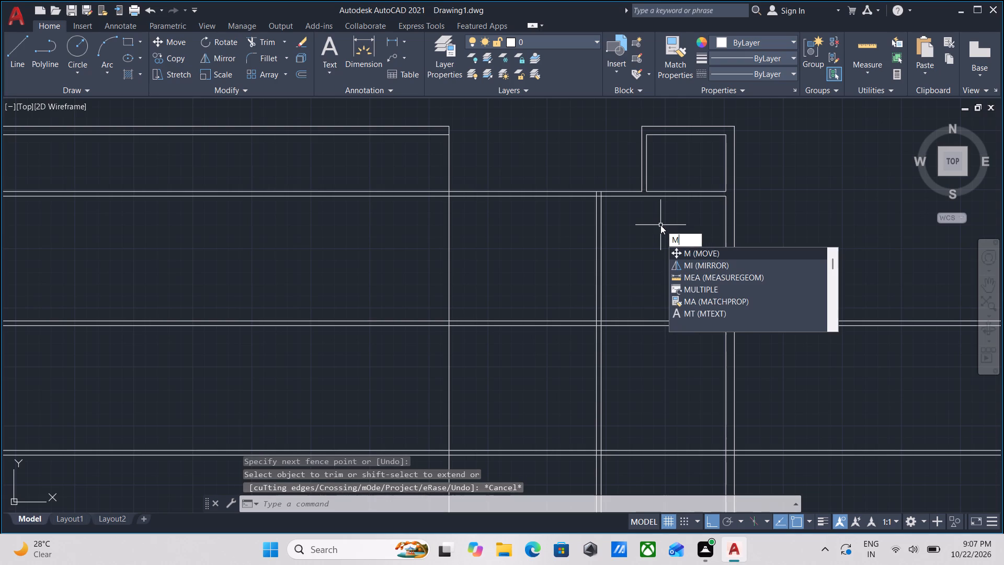
{"action": "type", "text": "EA"}
{"action": "key", "text": "Return"}
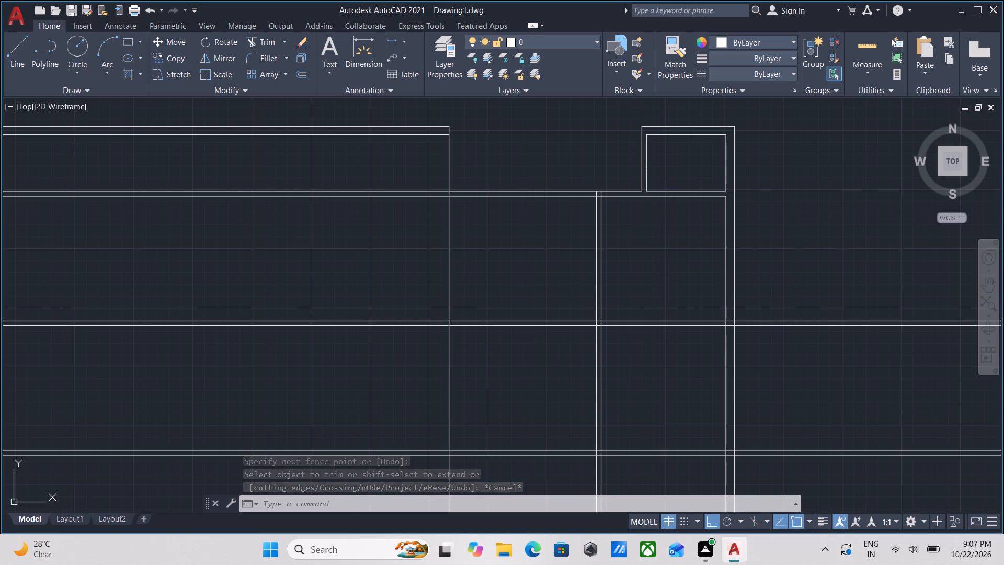
{"action": "key", "text": "Escape"}
{"action": "scroll", "coordinate": [659, 239], "scroll_direction": "down", "scroll_amount": 1}
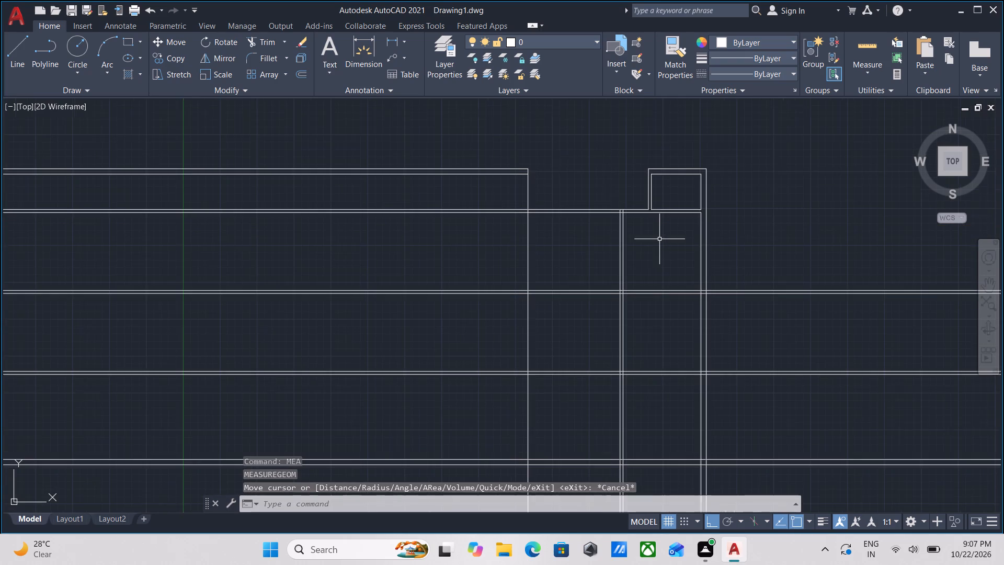
{"action": "middle_click_drag", "start_coordinate": [659, 239], "coordinate": [667, 214]}
{"action": "scroll", "coordinate": [667, 214], "scroll_direction": "up", "scroll_amount": 2}
{"action": "scroll", "coordinate": [667, 214], "scroll_direction": "down", "scroll_amount": 2}
{"action": "middle_click_drag", "start_coordinate": [667, 214], "coordinate": [665, 180]}
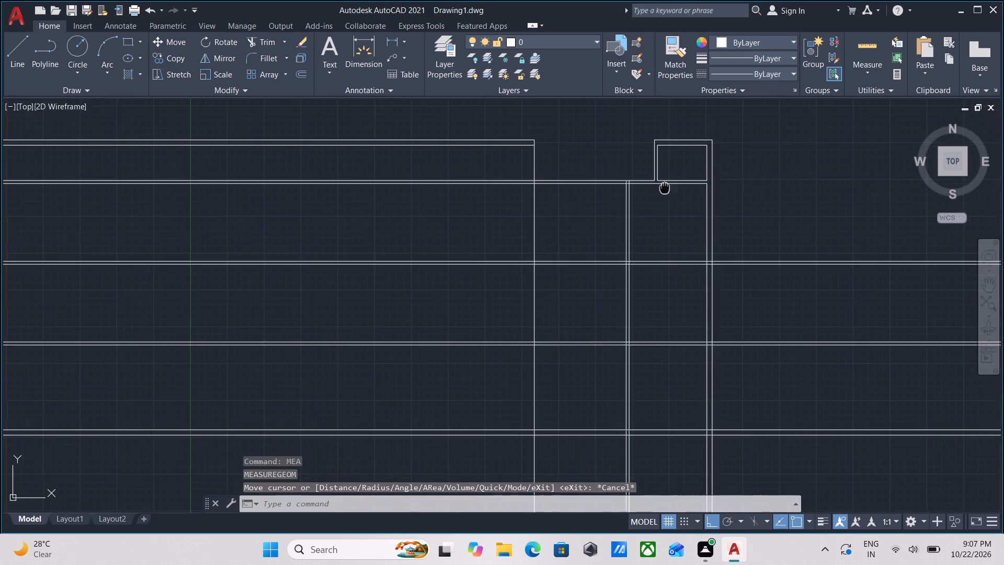
{"action": "middle_click_drag", "start_coordinate": [665, 180], "coordinate": [664, 171]}
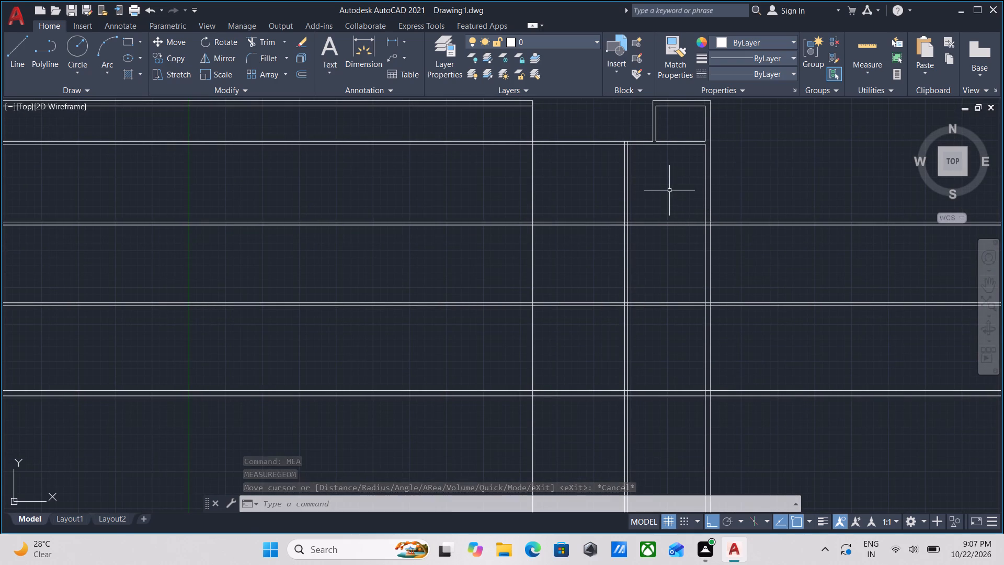
{"action": "scroll", "coordinate": [669, 190], "scroll_direction": "up", "scroll_amount": 1}
{"action": "middle_click_drag", "start_coordinate": [669, 189], "coordinate": [682, 224]}
{"action": "type", "text": "MEA"}
{"action": "key", "text": "Return"}
{"action": "scroll", "coordinate": [682, 224], "scroll_direction": "up", "scroll_amount": 1}
{"action": "scroll", "coordinate": [682, 224], "scroll_direction": "down", "scroll_amount": 2}
{"action": "key", "text": "Escape"}
Trim the long vertical partition's left line within the first horizontal wall below the top strip's lower wall.
{"action": "scroll", "coordinate": [675, 216], "scroll_direction": "up", "scroll_amount": 1}
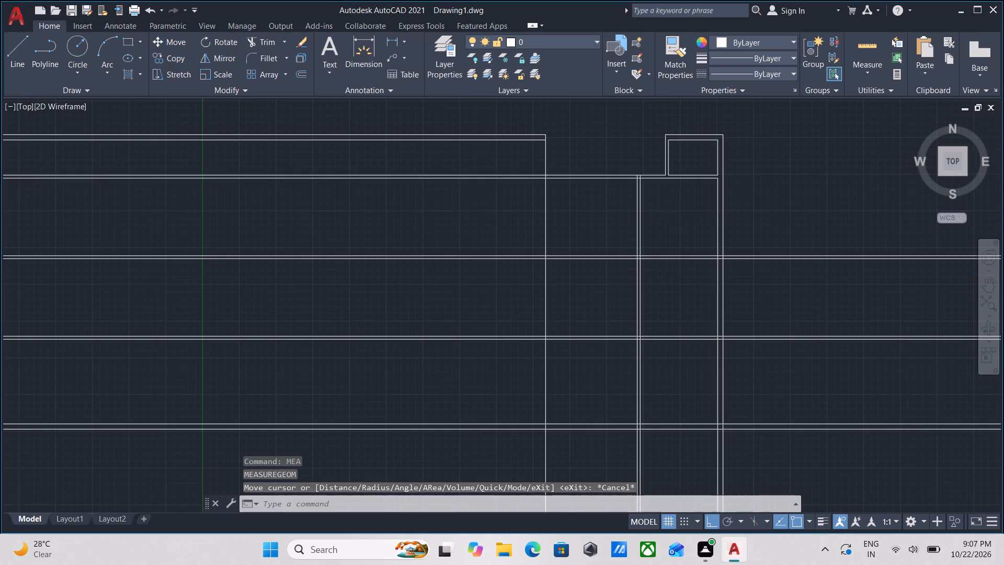
{"action": "middle_click_drag", "start_coordinate": [675, 216], "coordinate": [674, 208]}
{"action": "scroll", "coordinate": [674, 206], "scroll_direction": "down", "scroll_amount": 2}
{"action": "middle_click_drag", "start_coordinate": [674, 206], "coordinate": [675, 184]}
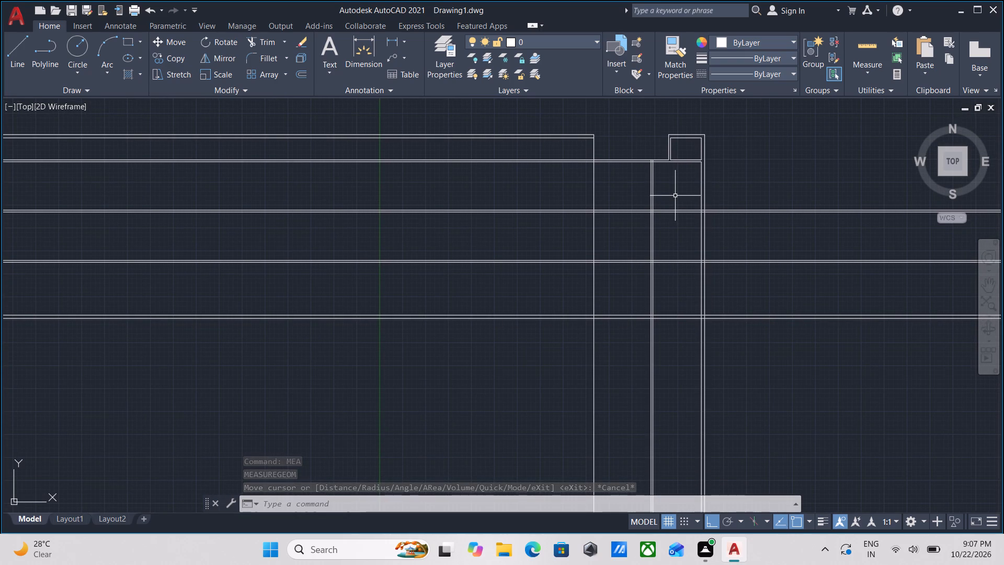
{"action": "scroll", "coordinate": [659, 197], "scroll_direction": "up", "scroll_amount": 3}
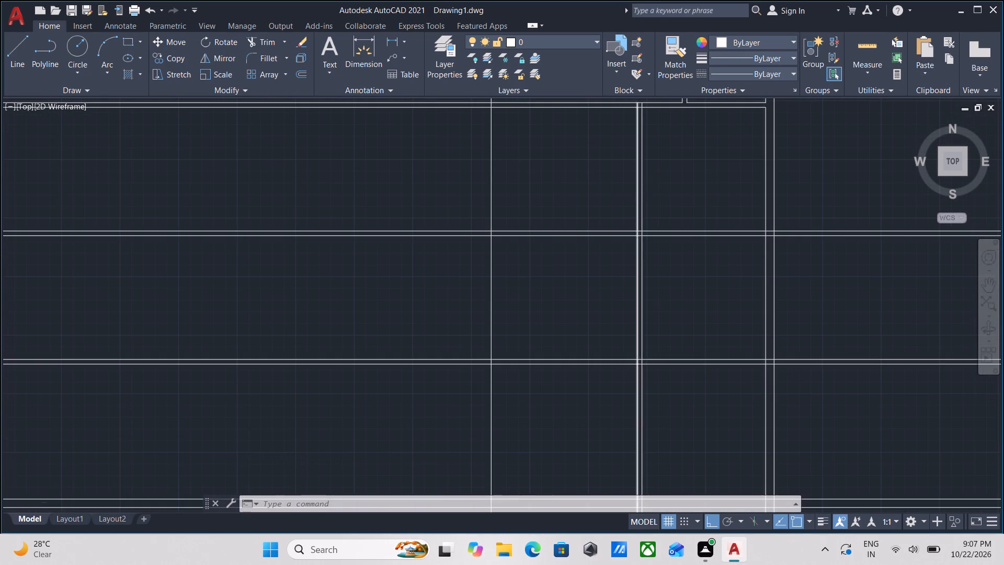
{"action": "scroll", "coordinate": [636, 196], "scroll_direction": "up", "scroll_amount": 1}
{"action": "scroll", "coordinate": [649, 205], "scroll_direction": "down", "scroll_amount": 1}
{"action": "key", "text": "Escape"}
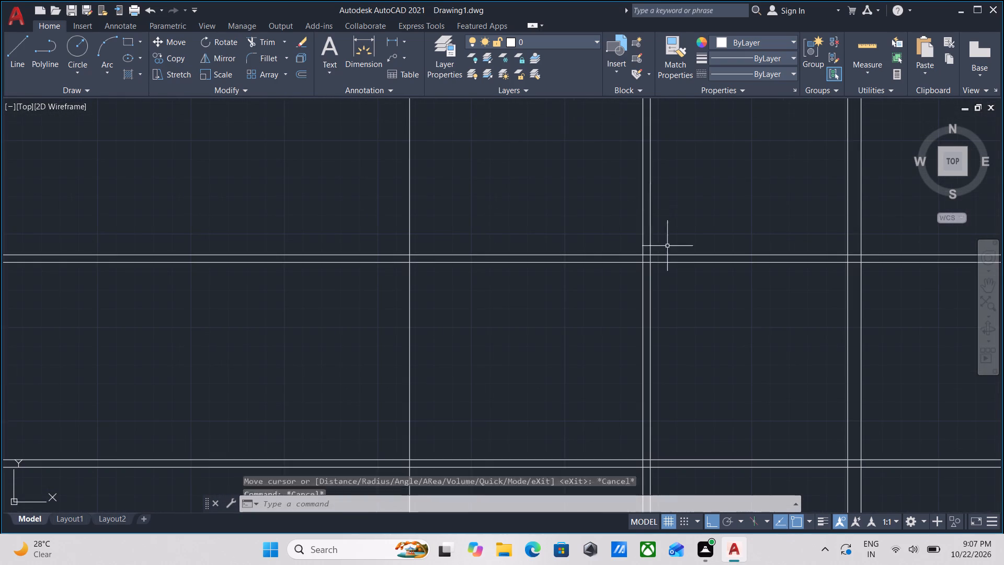
{"action": "scroll", "coordinate": [670, 261], "scroll_direction": "up", "scroll_amount": 1}
{"action": "type", "text": "TR"}
{"action": "key", "text": "Return"}
{"action": "scroll", "coordinate": [637, 262], "scroll_direction": "up", "scroll_amount": 2}
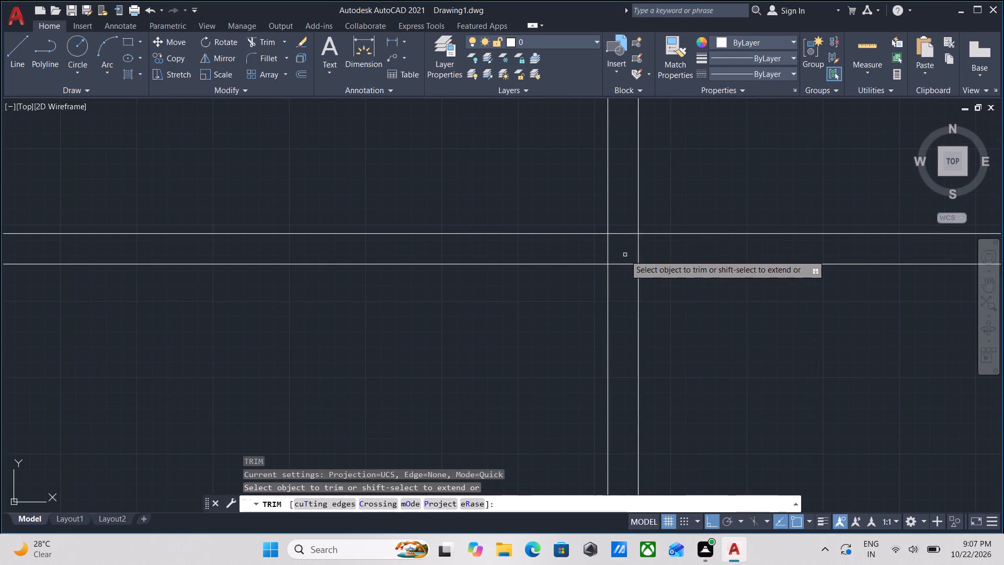
{"action": "left_click", "coordinate": [621, 250]}
{"action": "left_click", "coordinate": [591, 250]}
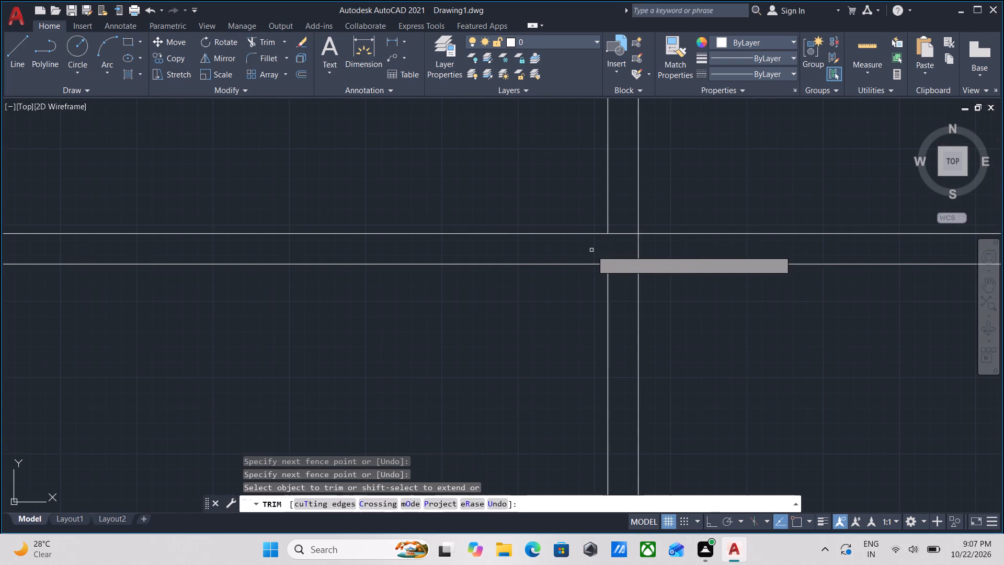
Trim the same partition's left line within the top strip's lower horizontal wall, and end the Trim command.
{"action": "scroll", "coordinate": [591, 250], "scroll_direction": "down", "scroll_amount": 3}
{"action": "middle_click_drag", "start_coordinate": [555, 183], "coordinate": [591, 287]}
{"action": "middle_click_drag", "start_coordinate": [606, 229], "coordinate": [608, 253]}
{"action": "scroll", "coordinate": [629, 174], "scroll_direction": "up", "scroll_amount": 3}
{"action": "left_click", "coordinate": [655, 175]}
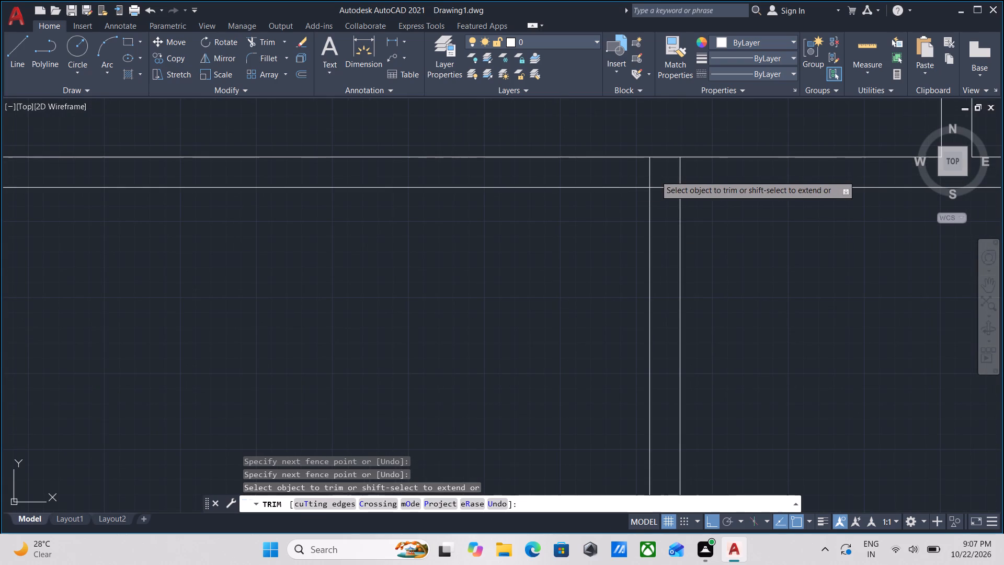
{"action": "left_click", "coordinate": [629, 172]}
{"action": "key", "text": "Escape"}
Offset the long partition's left line, between the top strip's lower wall and the next horizontal wall, 12' to the left.
{"action": "scroll", "coordinate": [638, 209], "scroll_direction": "down", "scroll_amount": 3}
{"action": "middle_click_drag", "start_coordinate": [636, 206], "coordinate": [633, 174]}
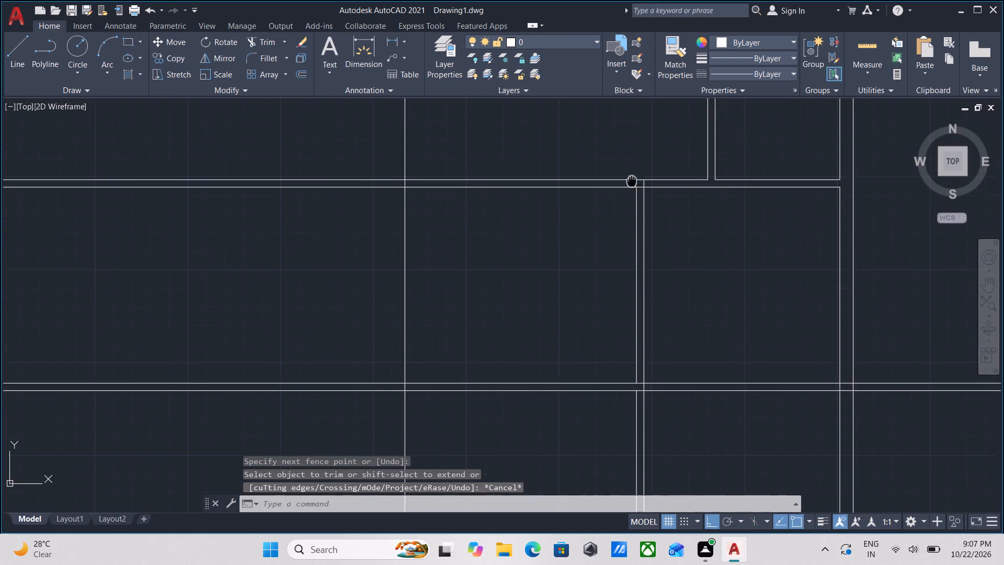
{"action": "middle_click_drag", "start_coordinate": [633, 174], "coordinate": [634, 172]}
{"action": "scroll", "coordinate": [642, 262], "scroll_direction": "up", "scroll_amount": 1}
{"action": "left_click", "coordinate": [642, 262]}
{"action": "left_click", "coordinate": [627, 253]}
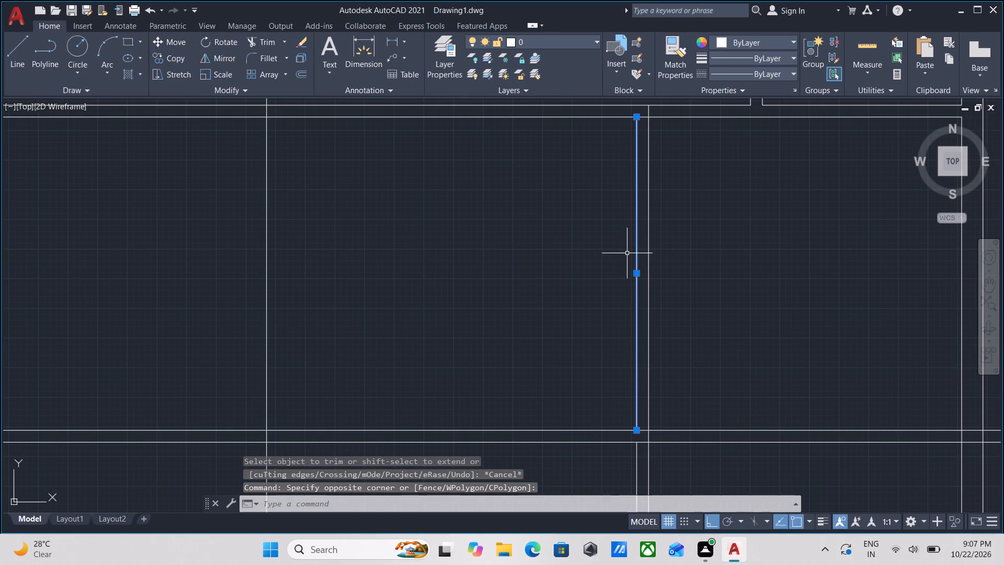
{"action": "key", "text": "o"}
{"action": "key", "text": "Return"}
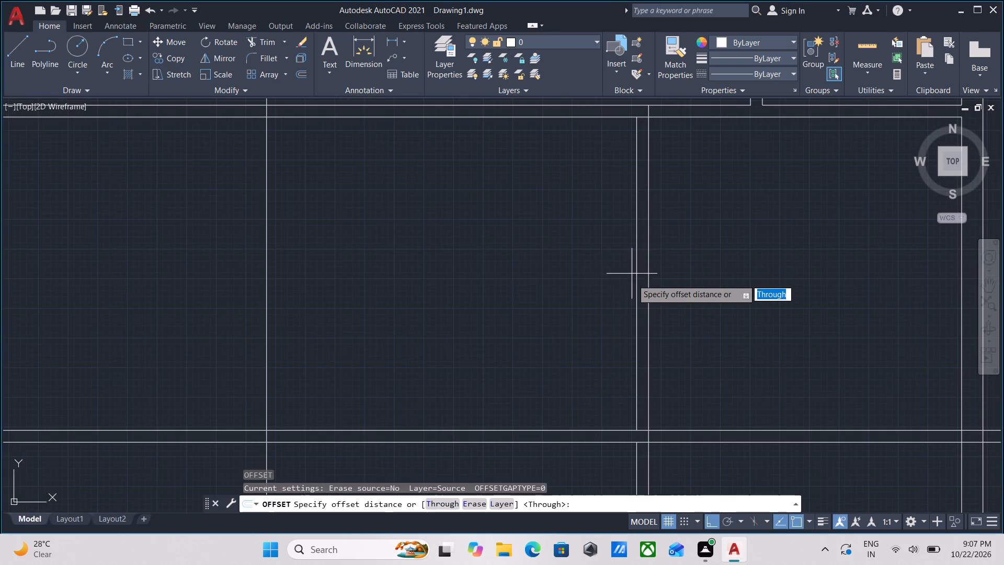
{"action": "left_click", "coordinate": [634, 269]}
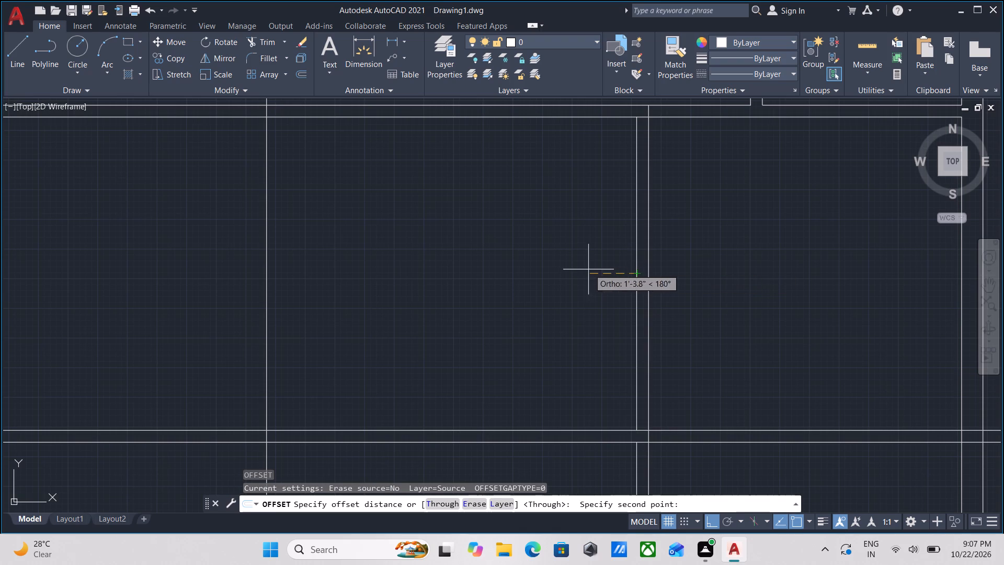
{"action": "left_click", "coordinate": [580, 270]}
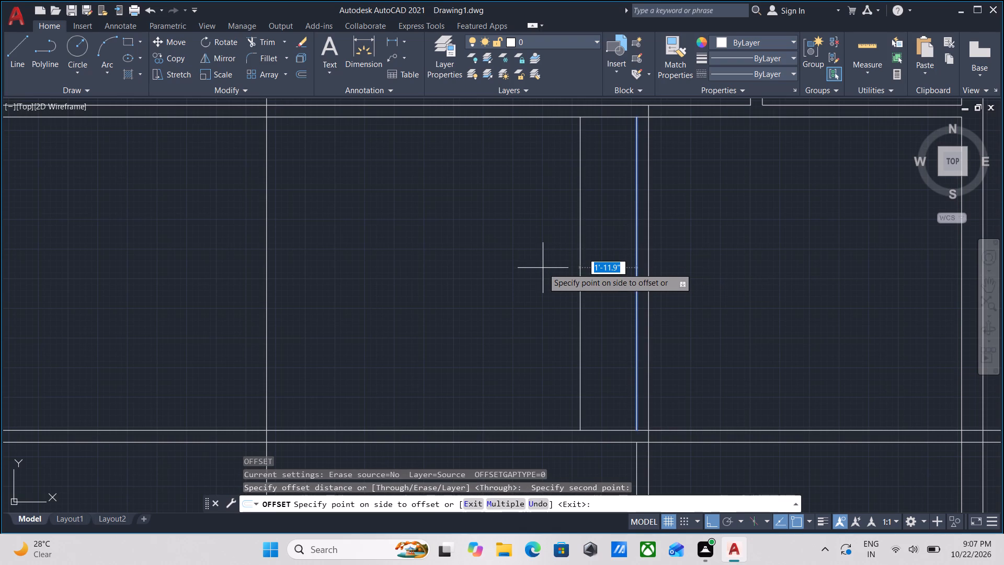
{"action": "middle_click_drag", "start_coordinate": [538, 268], "coordinate": [729, 267]}
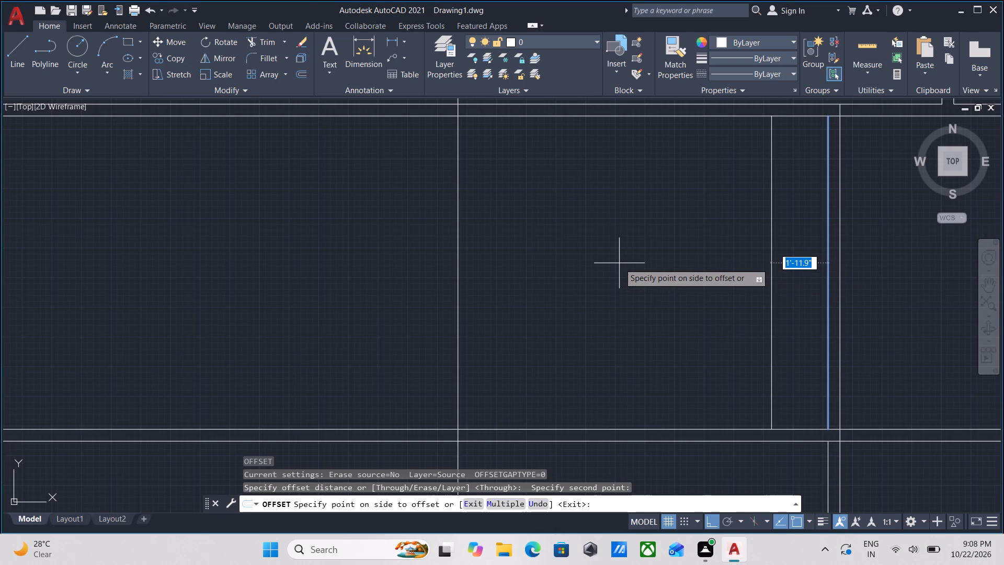
{"action": "type", "text": "12"}
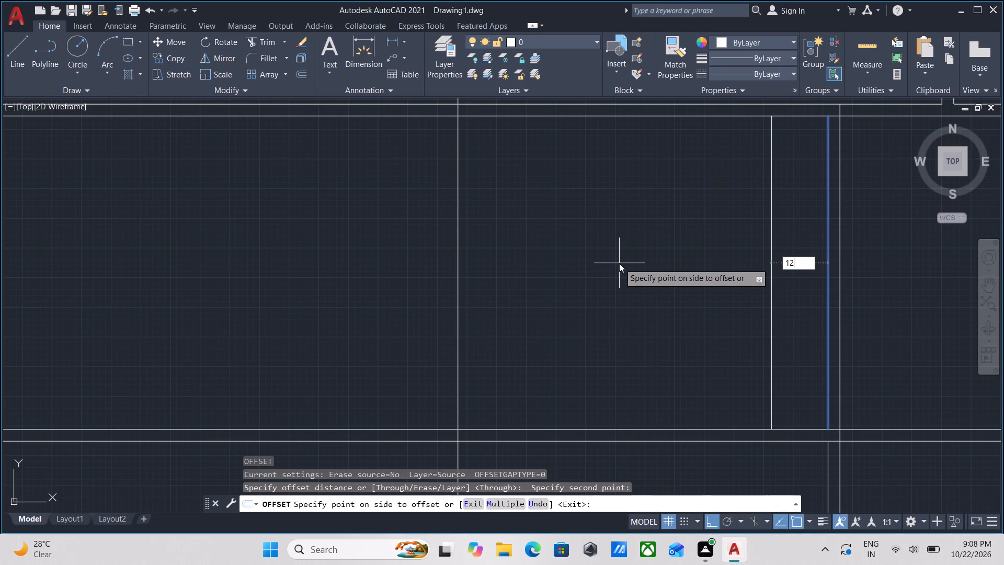
{"action": "key", "text": "apostrophe"}
{"action": "key", "text": "Return"}
Offset the new vertical line 9" to the left to form a wall, and end the Offset command.
{"action": "scroll", "coordinate": [595, 262], "scroll_direction": "down", "scroll_amount": 1}
{"action": "middle_click_drag", "start_coordinate": [596, 258], "coordinate": [688, 196]}
{"action": "scroll", "coordinate": [690, 195], "scroll_direction": "down", "scroll_amount": 3}
{"action": "middle_click", "coordinate": [690, 195]}
{"action": "scroll", "coordinate": [690, 195], "scroll_direction": "down", "scroll_amount": 2}
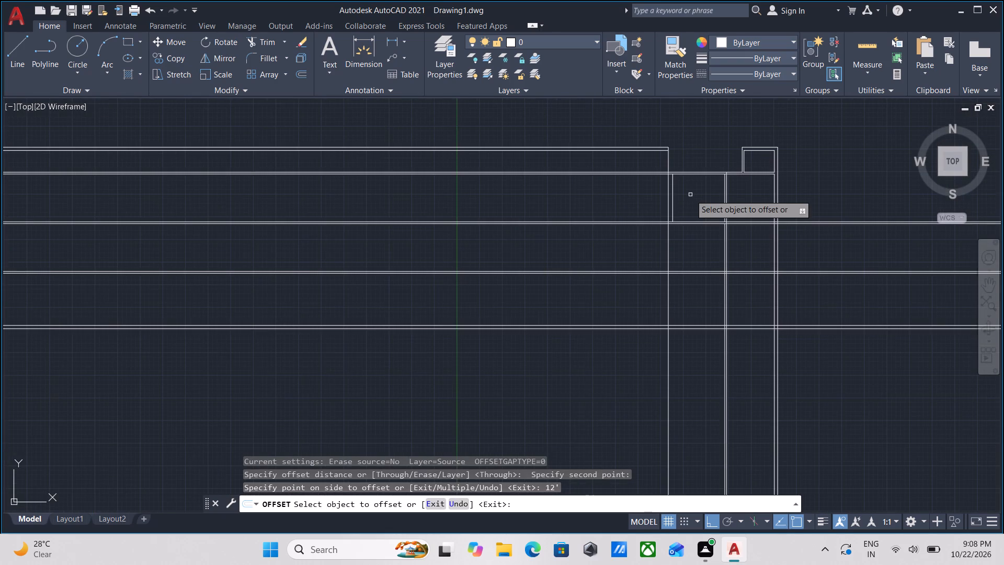
{"action": "scroll", "coordinate": [690, 195], "scroll_direction": "down", "scroll_amount": 2}
{"action": "scroll", "coordinate": [690, 195], "scroll_direction": "up", "scroll_amount": 6}
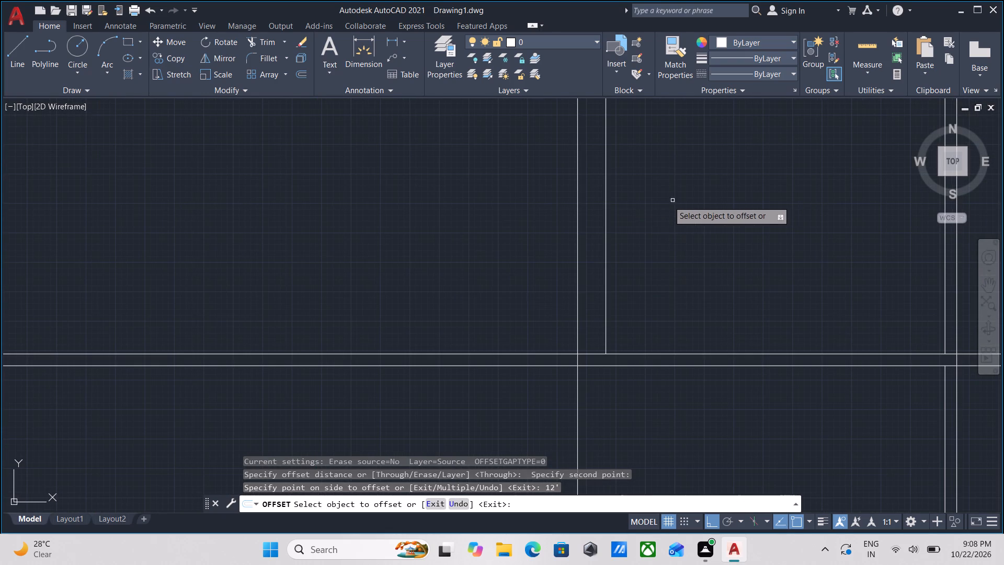
{"action": "left_click", "coordinate": [607, 212]}
{"action": "scroll", "coordinate": [607, 212], "scroll_direction": "up", "scroll_amount": 1}
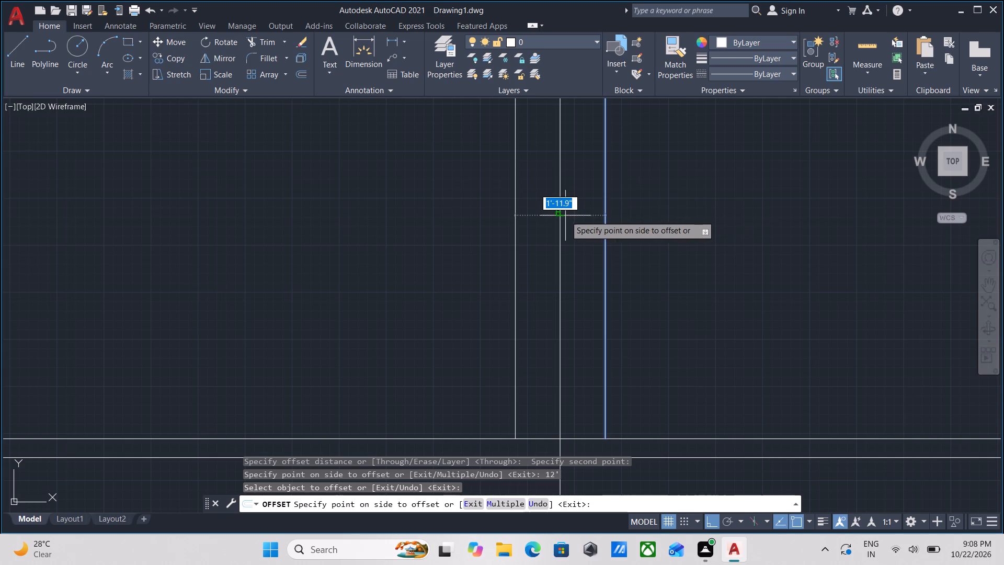
{"action": "scroll", "coordinate": [565, 216], "scroll_direction": "down", "scroll_amount": 2}
{"action": "middle_click_drag", "start_coordinate": [567, 216], "coordinate": [639, 223]}
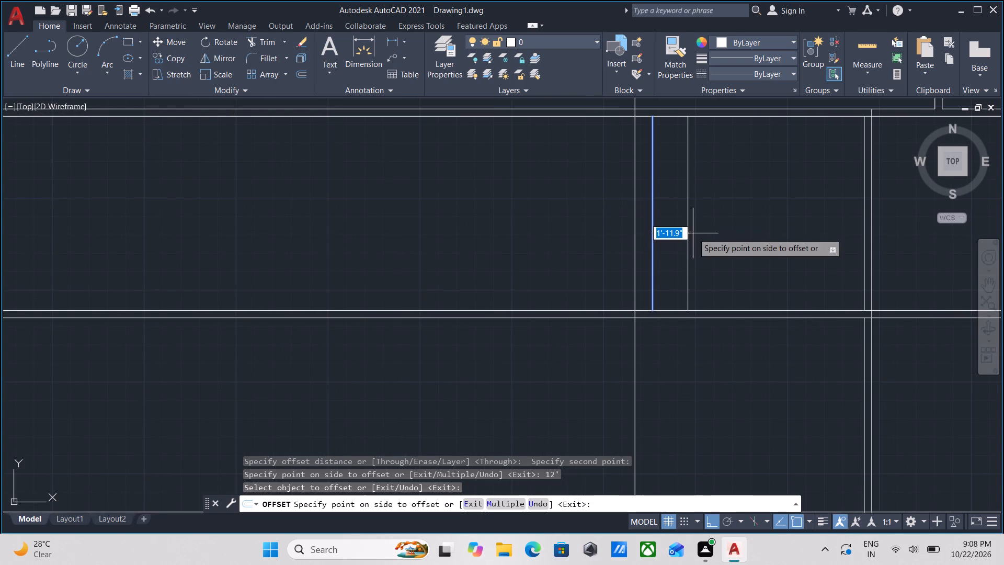
{"action": "key", "text": "9"}
{"action": "key", "text": "Return"}
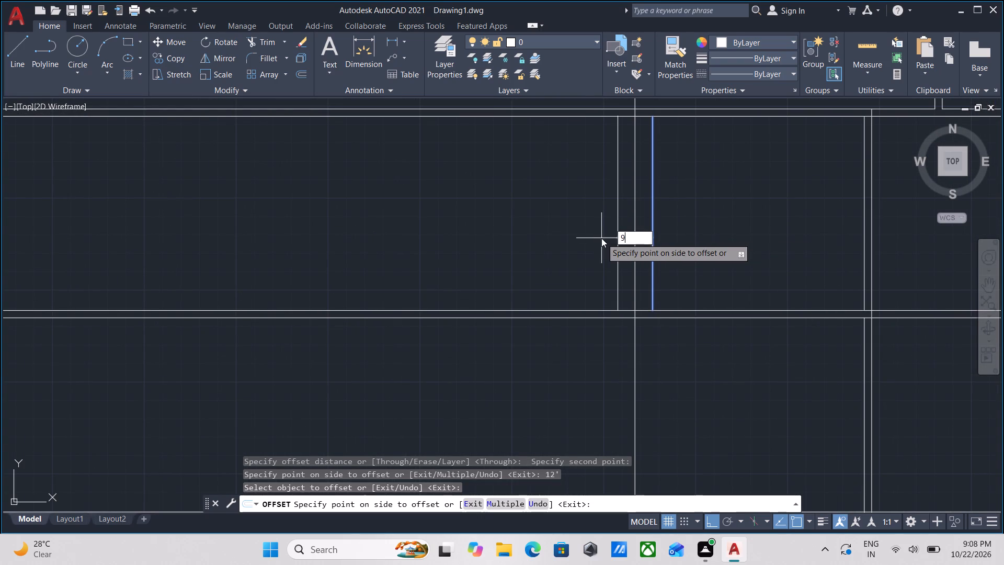
{"action": "scroll", "coordinate": [646, 298], "scroll_direction": "up", "scroll_amount": 3}
{"action": "key", "text": "Escape"}
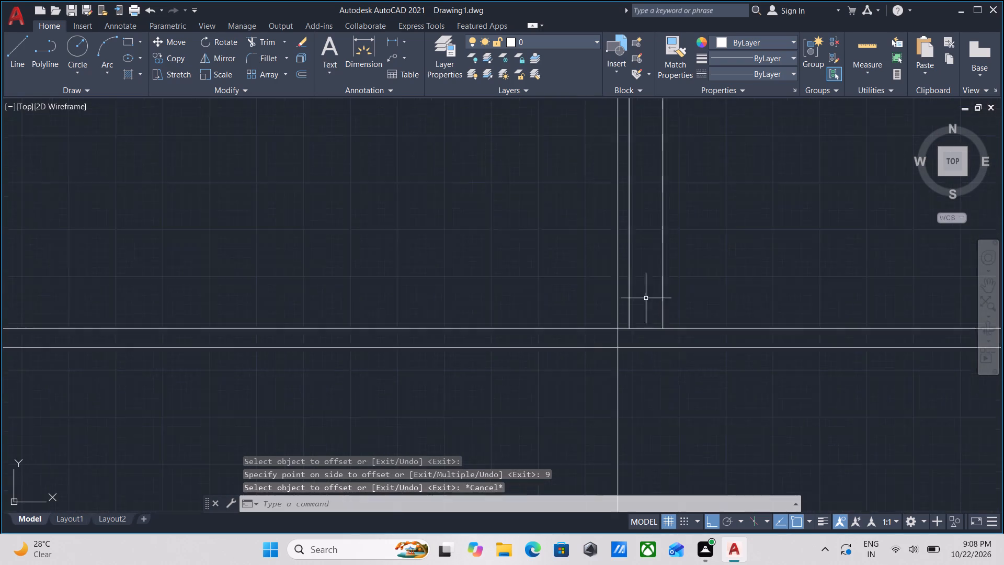
Erase the old long vertical line just left of the new 9" wall.
{"action": "left_click_drag", "start_coordinate": [621, 365], "coordinate": [612, 363]}
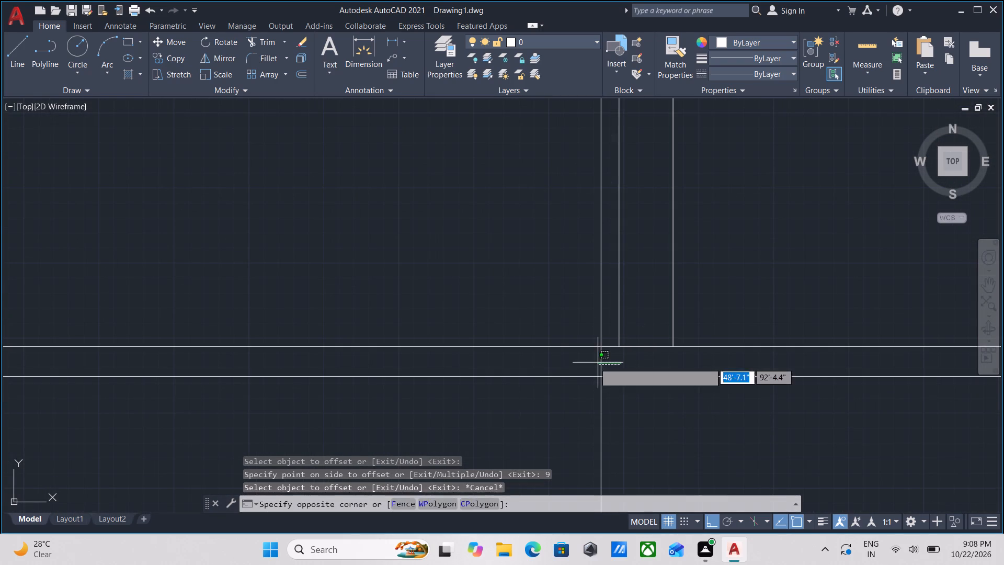
{"action": "left_click", "coordinate": [560, 361]}
{"action": "right_click", "coordinate": [560, 361]}
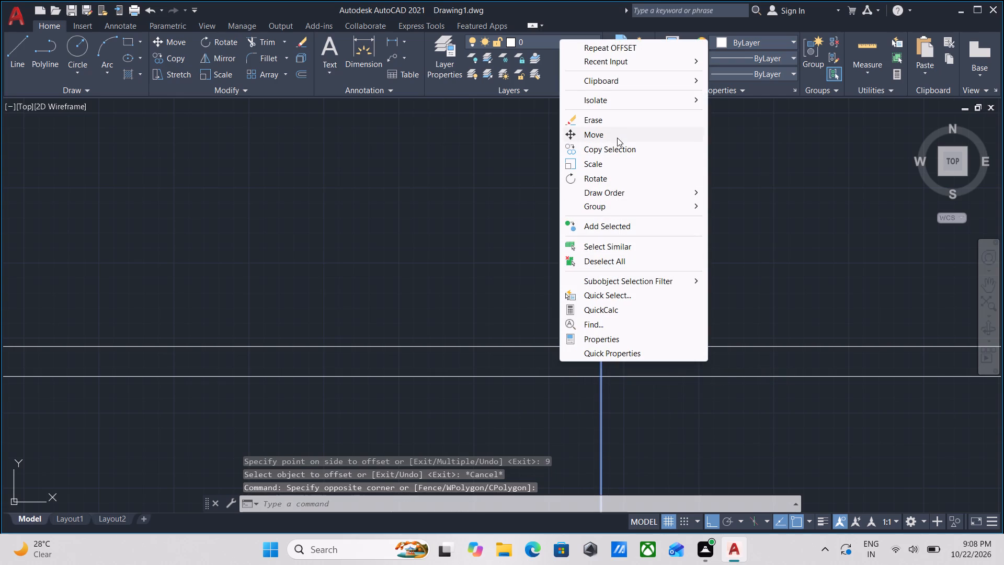
{"action": "left_click", "coordinate": [619, 119]}
Erase the two upper horizontal wall lines of the top strip that stop short of the small room.
{"action": "scroll", "coordinate": [712, 219], "scroll_direction": "down", "scroll_amount": 4}
{"action": "middle_click_drag", "start_coordinate": [712, 219], "coordinate": [552, 302]}
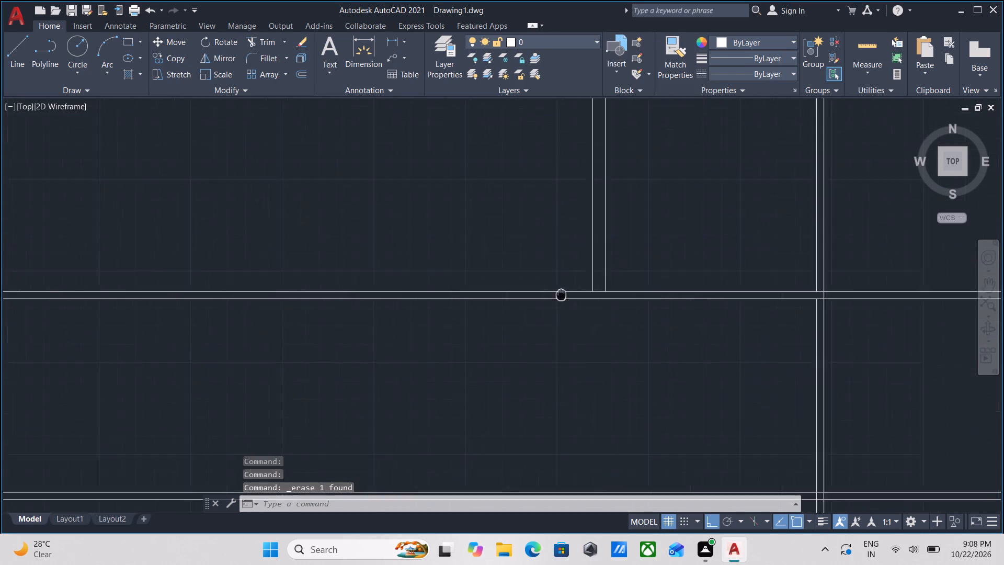
{"action": "scroll", "coordinate": [594, 273], "scroll_direction": "down", "scroll_amount": 2}
{"action": "middle_click_drag", "start_coordinate": [594, 273], "coordinate": [594, 290]}
{"action": "scroll", "coordinate": [578, 213], "scroll_direction": "up", "scroll_amount": 1}
{"action": "left_click", "coordinate": [577, 209]}
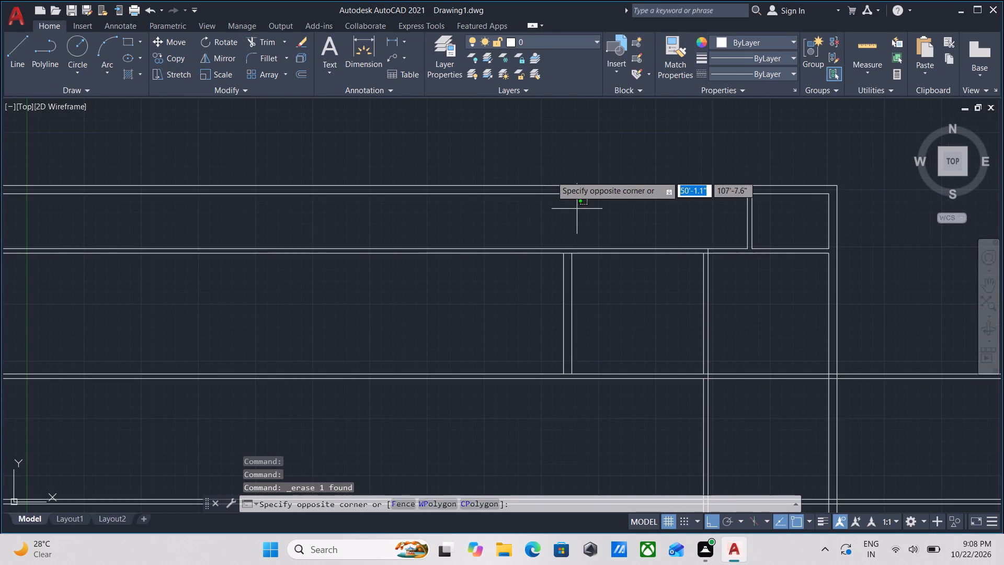
{"action": "left_click", "coordinate": [524, 148]}
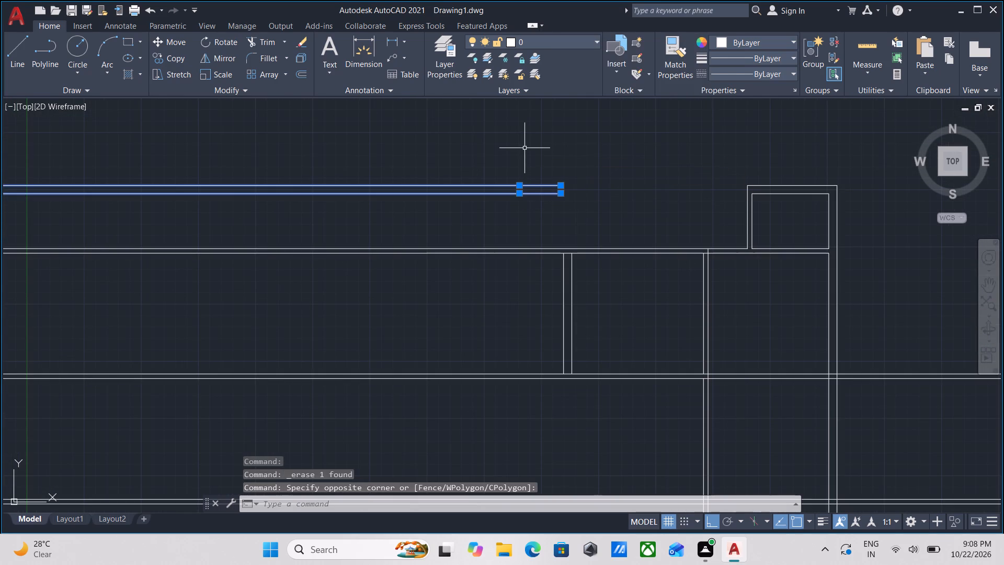
{"action": "right_click", "coordinate": [524, 148]}
{"action": "left_click", "coordinate": [580, 225]}
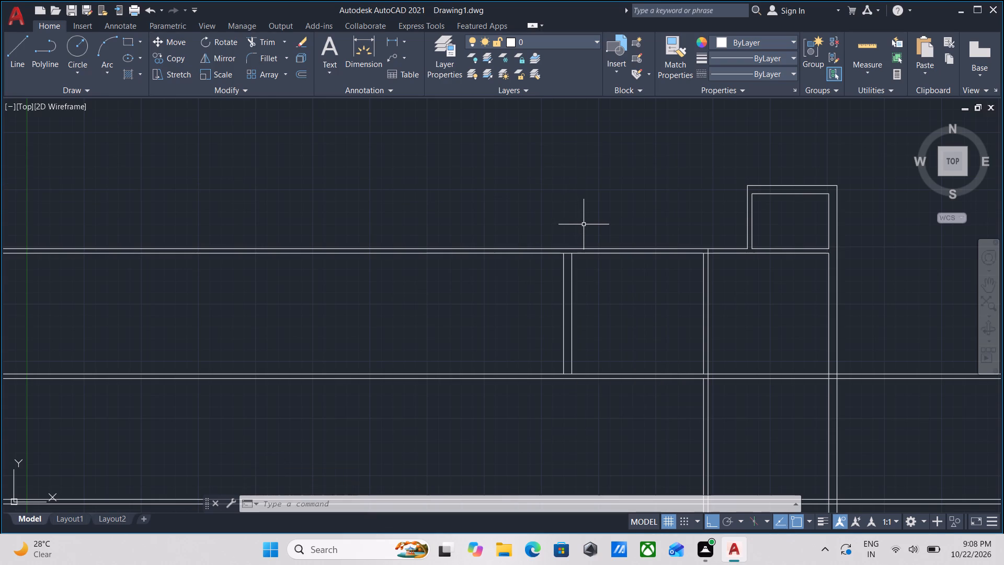
Offset the upper line of the top strip's lower wall 5' upward.
{"action": "scroll", "coordinate": [515, 289], "scroll_direction": "up", "scroll_amount": 3}
{"action": "middle_click_drag", "start_coordinate": [586, 242], "coordinate": [495, 344]}
{"action": "middle_click_drag", "start_coordinate": [540, 258], "coordinate": [531, 289]}
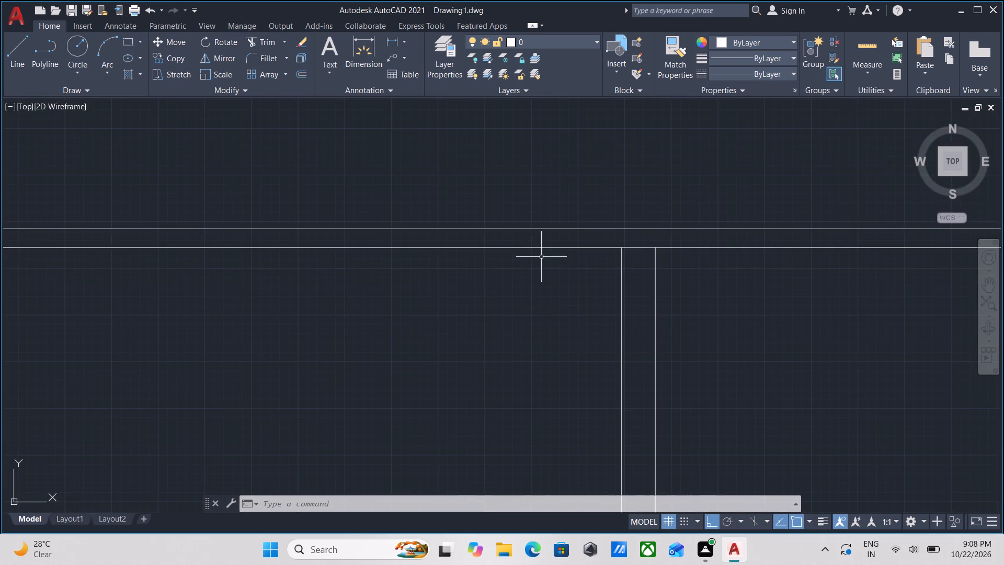
{"action": "middle_click_drag", "start_coordinate": [531, 289], "coordinate": [515, 330]}
{"action": "left_click", "coordinate": [514, 310]}
{"action": "left_click", "coordinate": [492, 284]}
{"action": "middle_click_drag", "start_coordinate": [492, 284], "coordinate": [489, 287]}
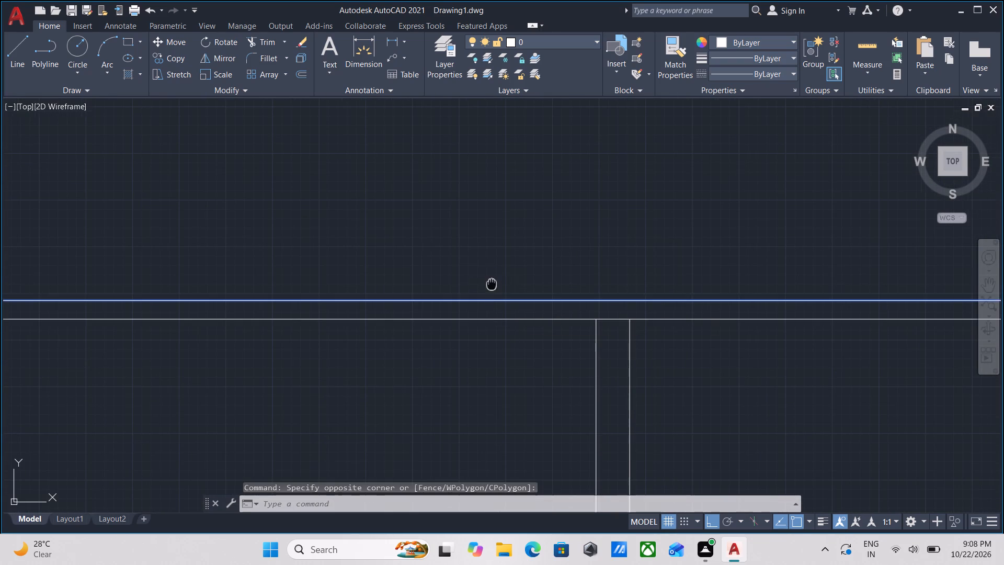
{"action": "middle_click_drag", "start_coordinate": [489, 287], "coordinate": [423, 323]}
{"action": "key", "text": "o"}
{"action": "key", "text": "Return"}
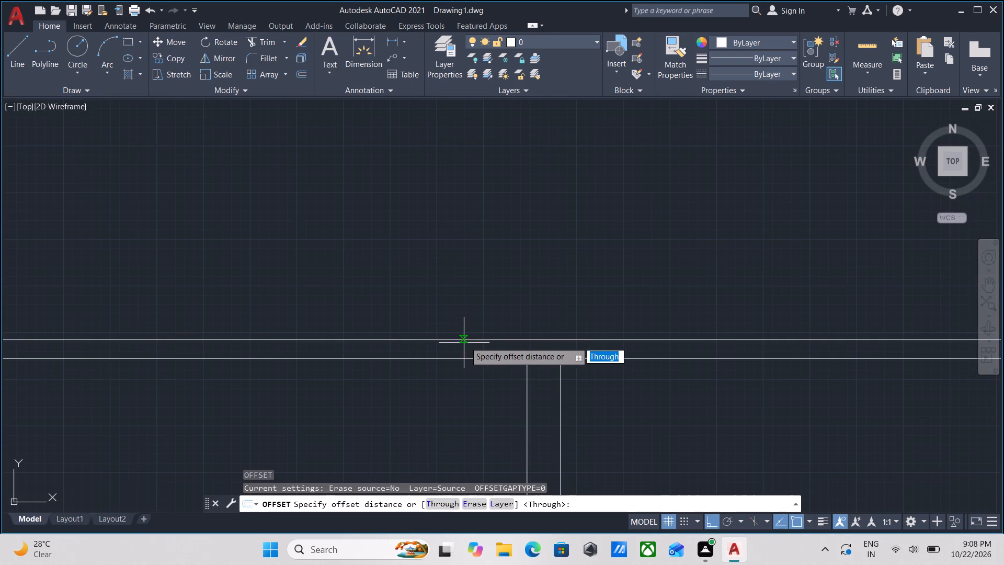
{"action": "left_click", "coordinate": [465, 342]}
{"action": "left_click", "coordinate": [462, 287]}
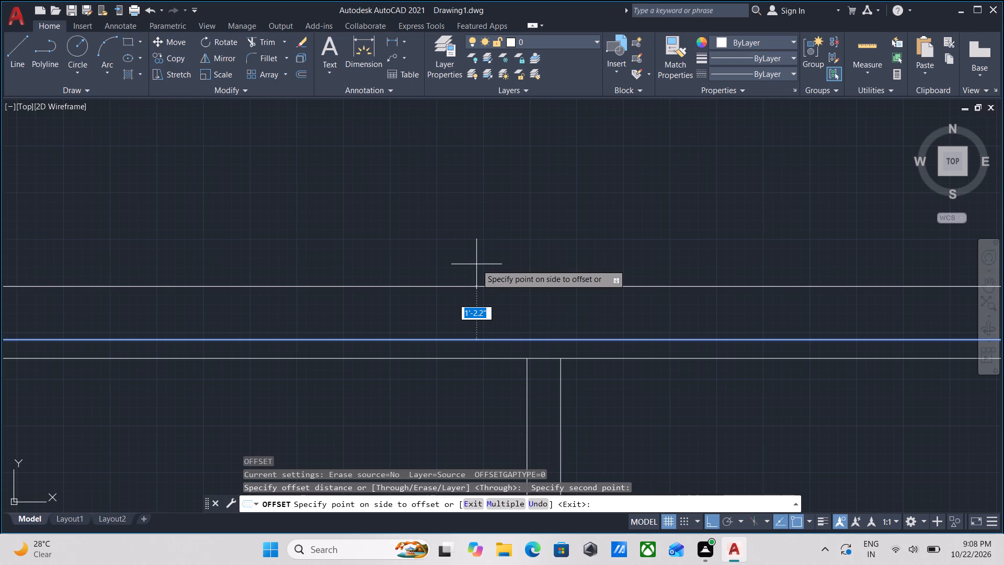
{"action": "type", "text": "5'"}
{"action": "key", "text": "Return"}
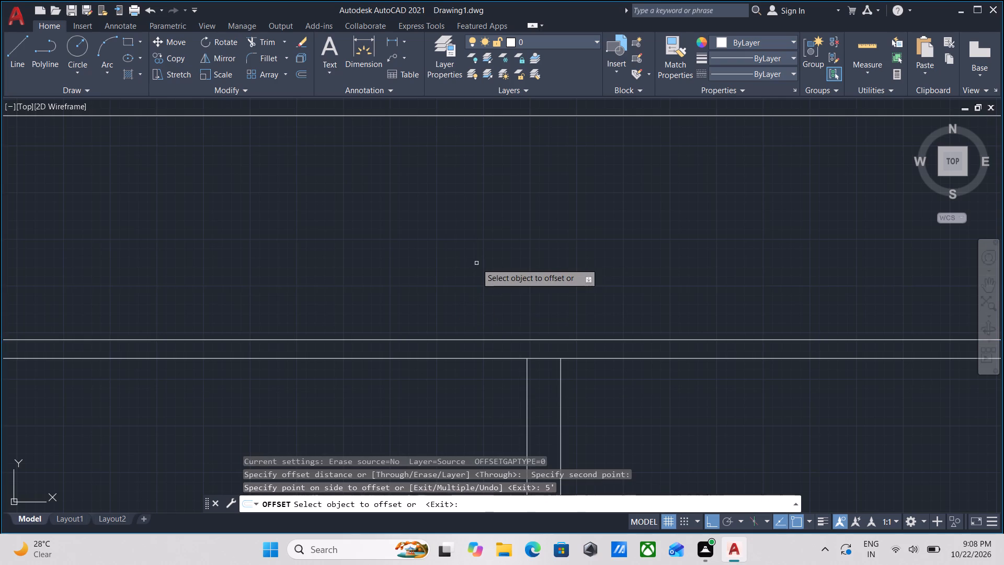
Offset the new horizontal line 9" upward to form the strip's upper wall, and end the Offset command.
{"action": "scroll", "coordinate": [480, 263], "scroll_direction": "down", "scroll_amount": 2}
{"action": "middle_click_drag", "start_coordinate": [508, 273], "coordinate": [486, 324]}
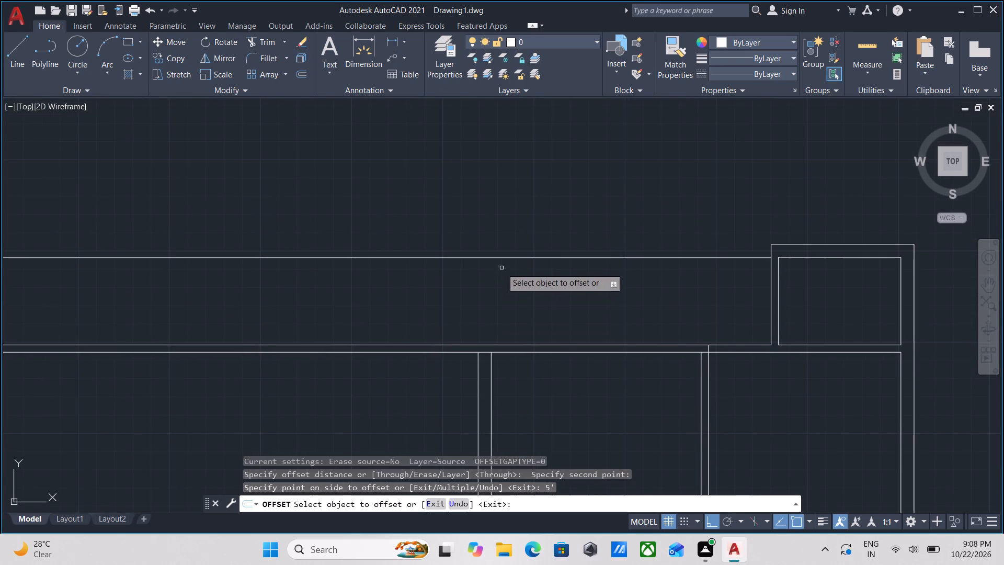
{"action": "left_click", "coordinate": [502, 257]}
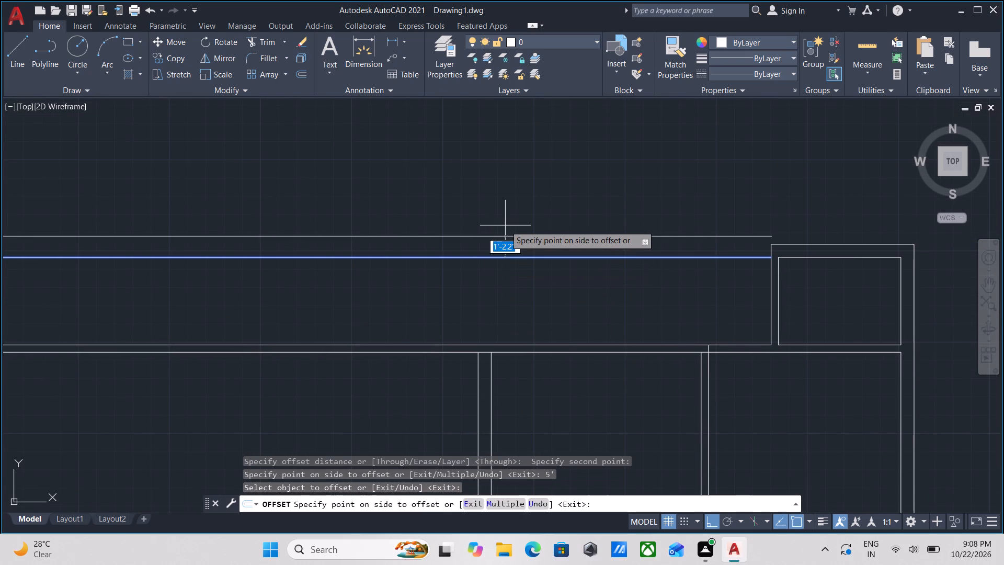
{"action": "key", "text": "9"}
{"action": "key", "text": "Return"}
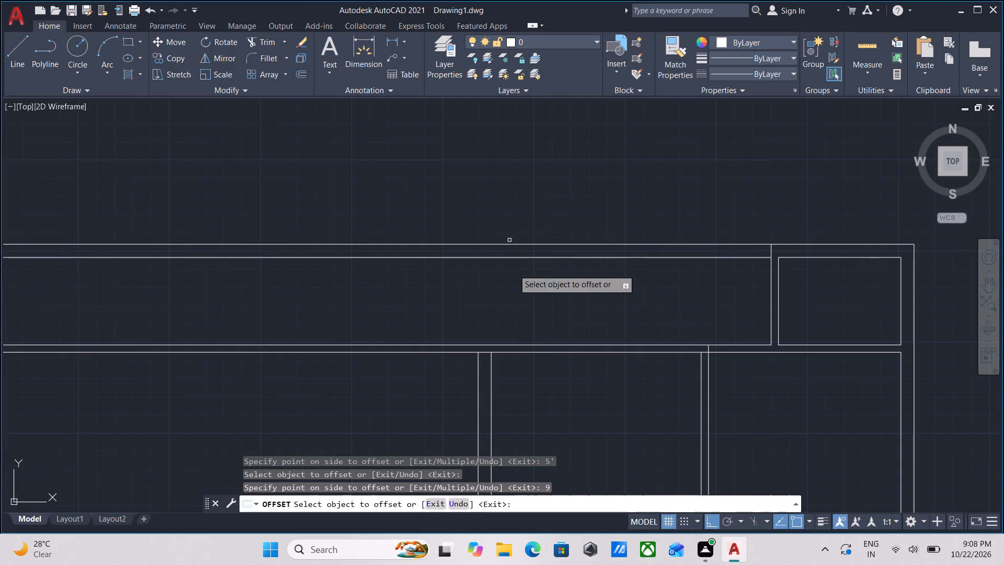
{"action": "middle_click_drag", "start_coordinate": [520, 291], "coordinate": [519, 264]}
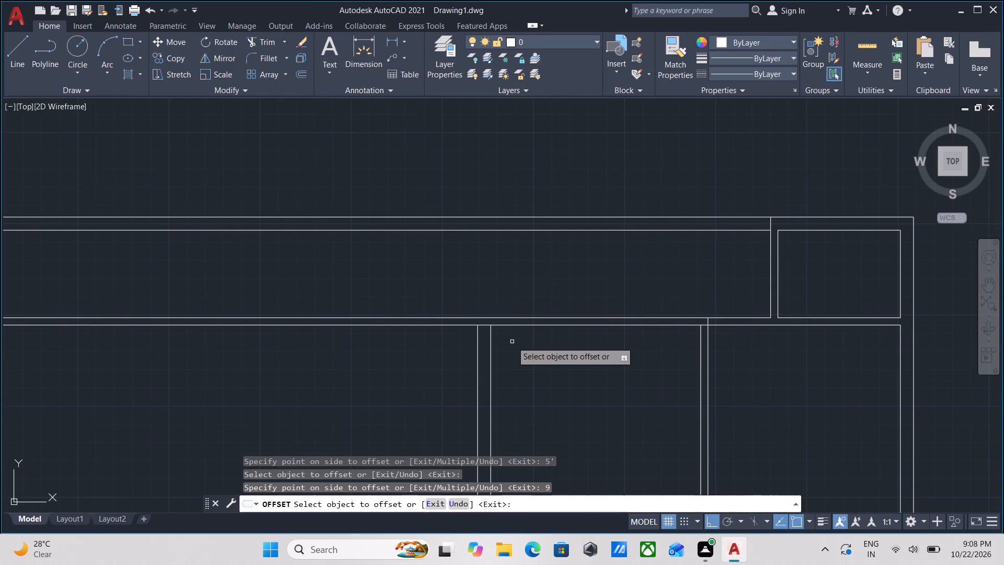
{"action": "scroll", "coordinate": [516, 342], "scroll_direction": "down", "scroll_amount": 1}
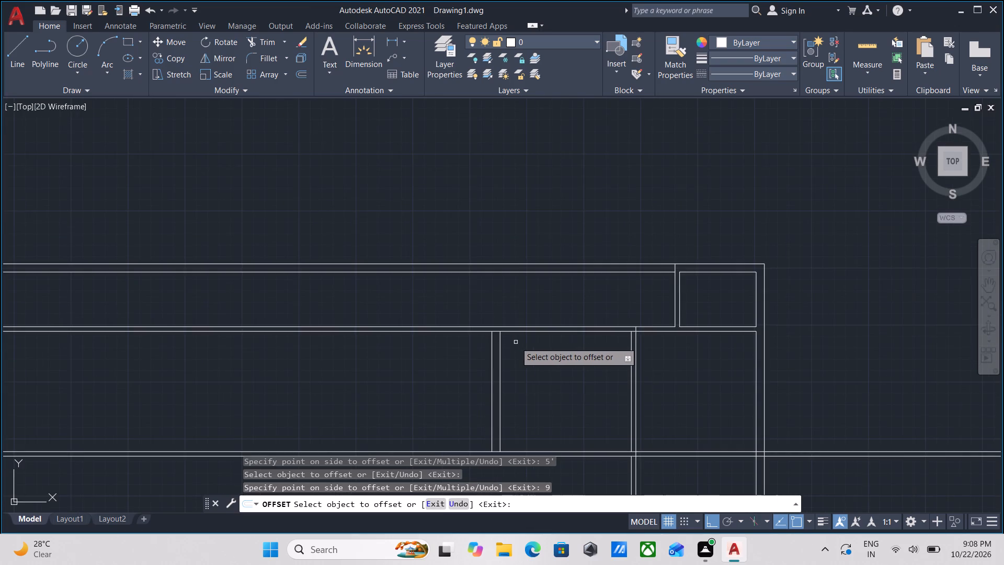
{"action": "scroll", "coordinate": [515, 343], "scroll_direction": "up", "scroll_amount": 2}
{"action": "key", "text": "Escape"}
Extend both lines of the new 9" vertical wall up to the strip's upper wall, taking the left one to its outer line.
{"action": "type", "text": "EX"}
{"action": "key", "text": "Return"}
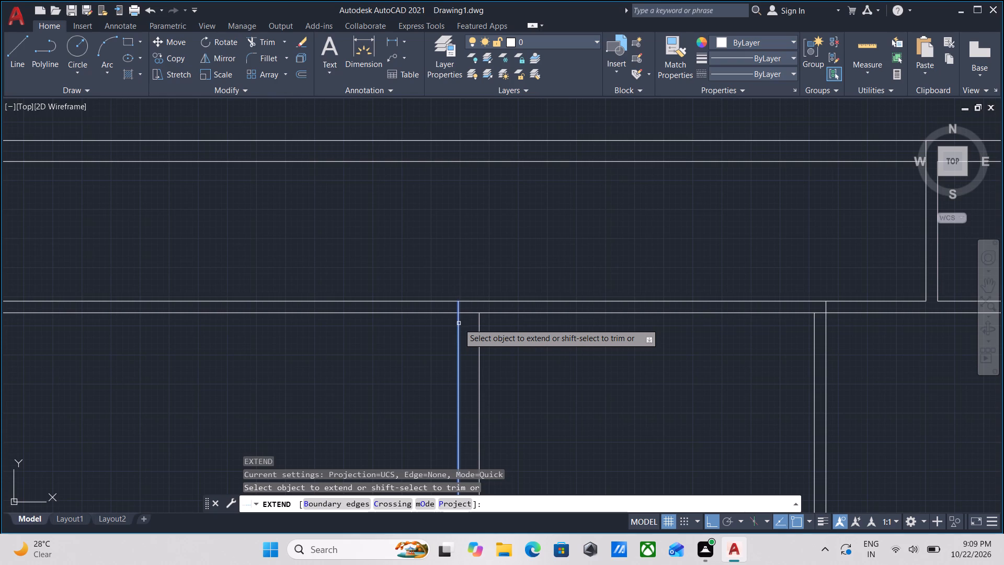
{"action": "left_click", "coordinate": [459, 323]}
{"action": "left_click", "coordinate": [459, 319]}
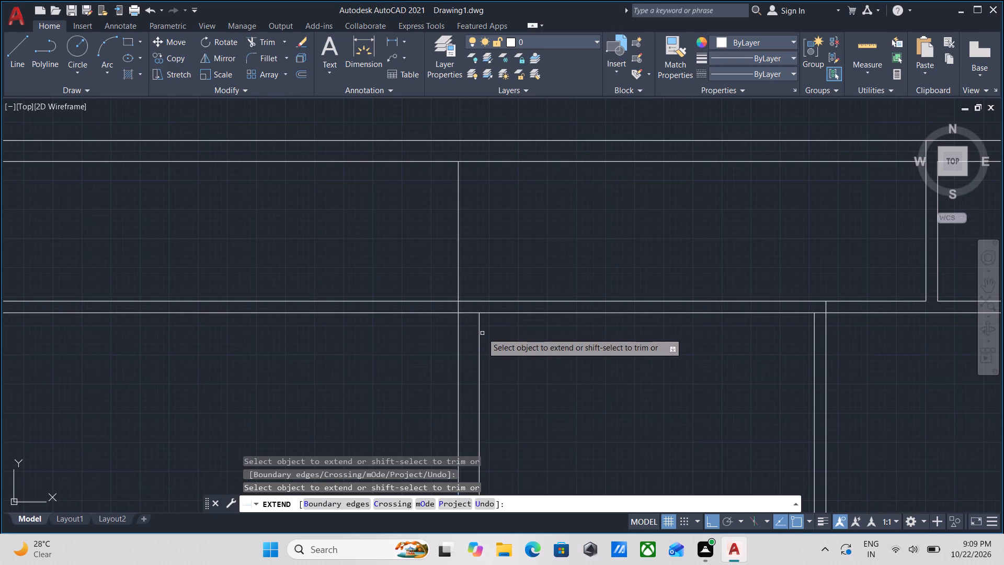
{"action": "left_click", "coordinate": [477, 326]}
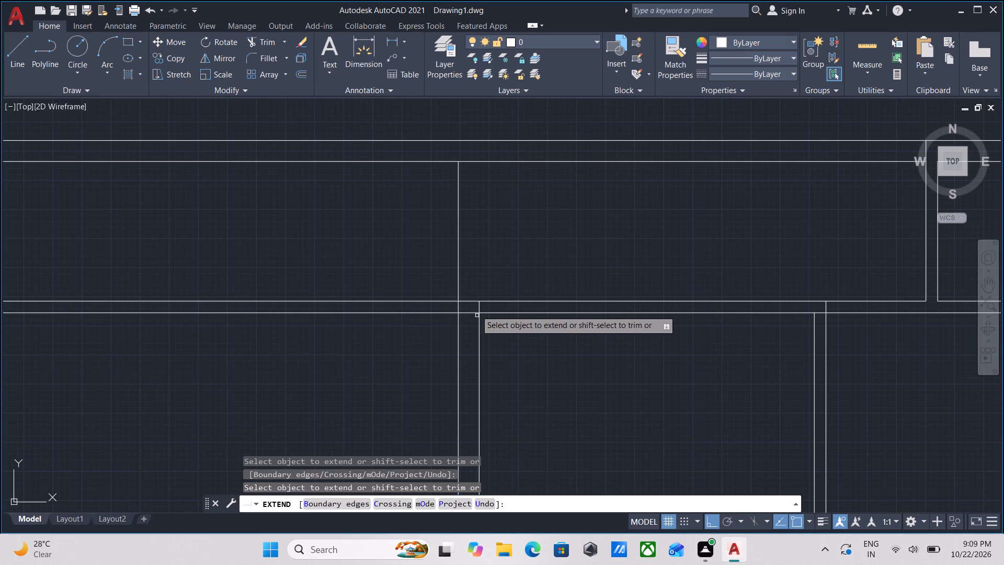
{"action": "left_click", "coordinate": [478, 310]}
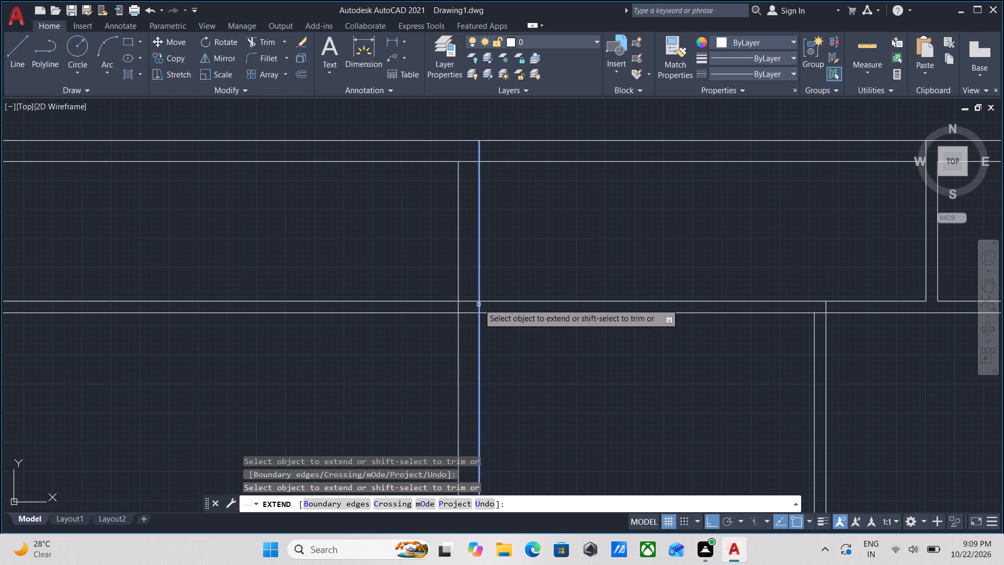
{"action": "left_click", "coordinate": [459, 263]}
{"action": "key", "text": "Escape"}
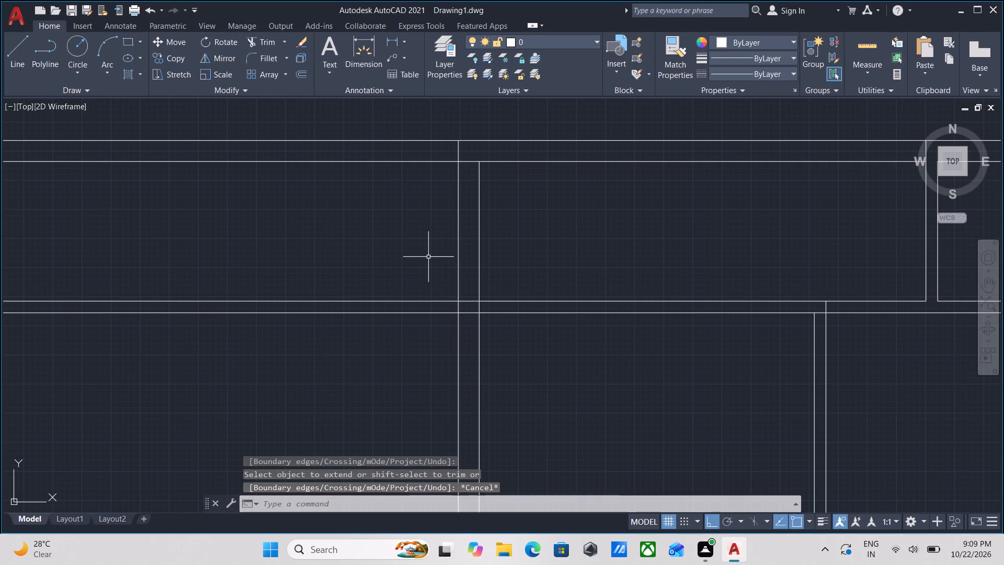
Trim both lines of the strip's upper wall where they run past the outer left line of the 9" vertical wall.
{"action": "type", "text": "TR"}
{"action": "key", "text": "Return"}
{"action": "left_click", "coordinate": [419, 233]}
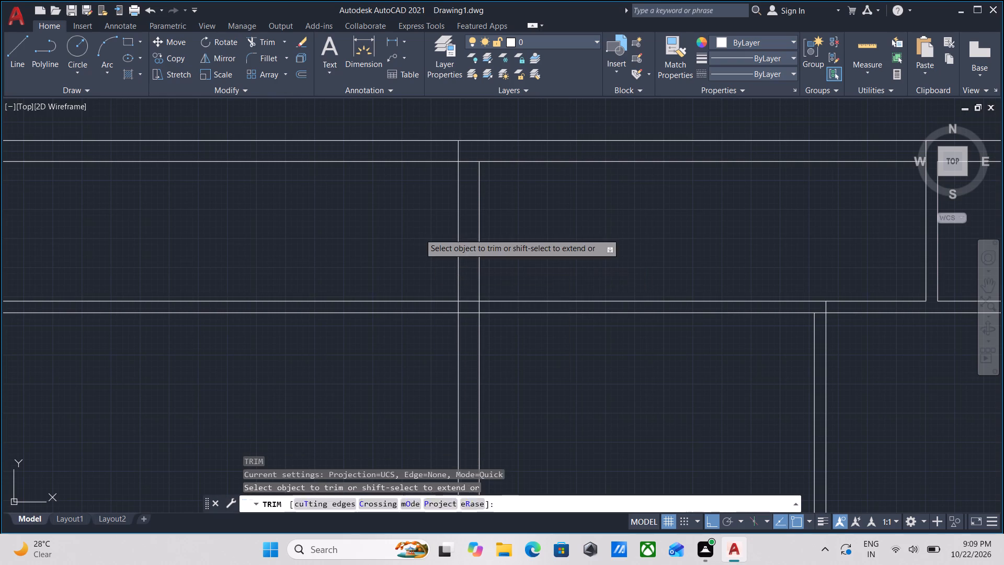
{"action": "left_click", "coordinate": [404, 118]}
{"action": "key", "text": "Escape"}
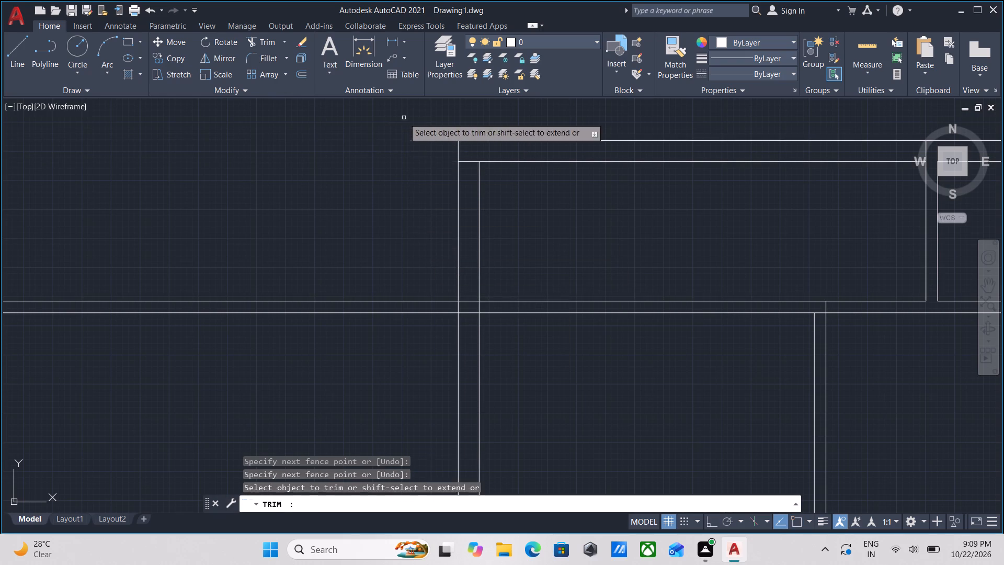
Trim the short inner-line stub crossing the wall thickness at the strip's upper-left corner.
{"action": "scroll", "coordinate": [472, 187], "scroll_direction": "up", "scroll_amount": 1}
{"action": "middle_click_drag", "start_coordinate": [474, 189], "coordinate": [459, 209]}
{"action": "scroll", "coordinate": [459, 209], "scroll_direction": "down", "scroll_amount": 1}
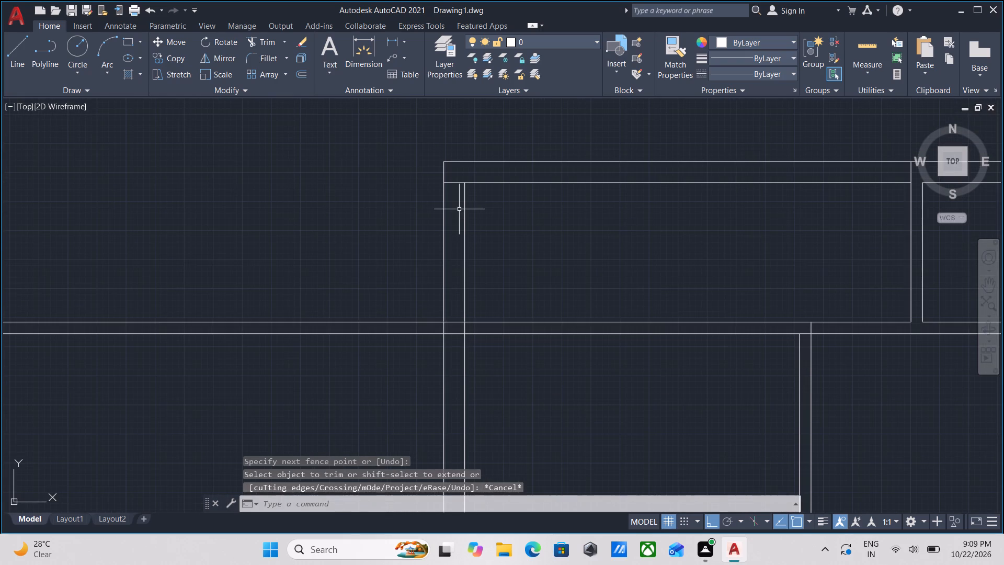
{"action": "type", "text": "TR"}
{"action": "key", "text": "Return"}
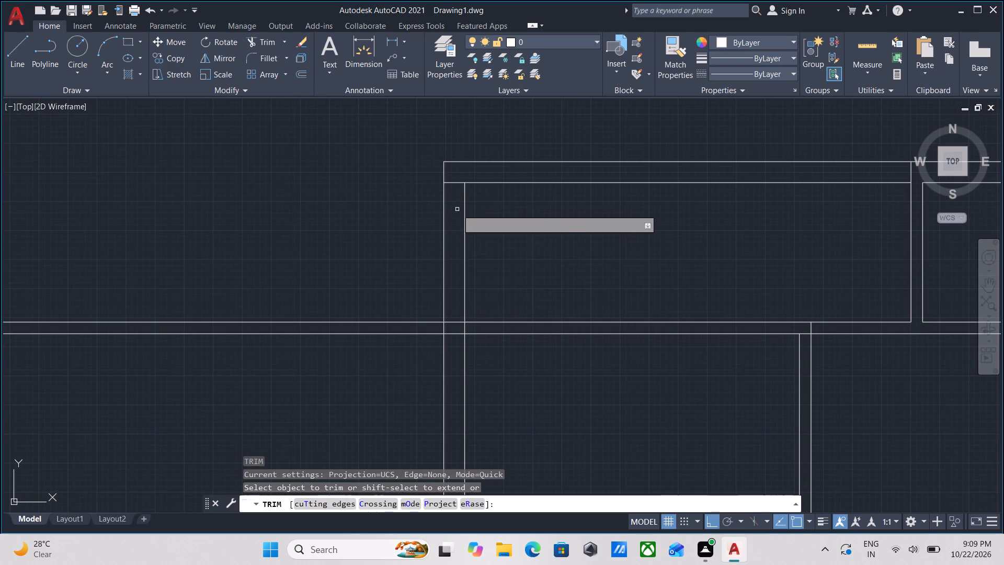
{"action": "scroll", "coordinate": [455, 209], "scroll_direction": "up", "scroll_amount": 1}
{"action": "left_click", "coordinate": [453, 181]}
{"action": "left_click", "coordinate": [451, 152]}
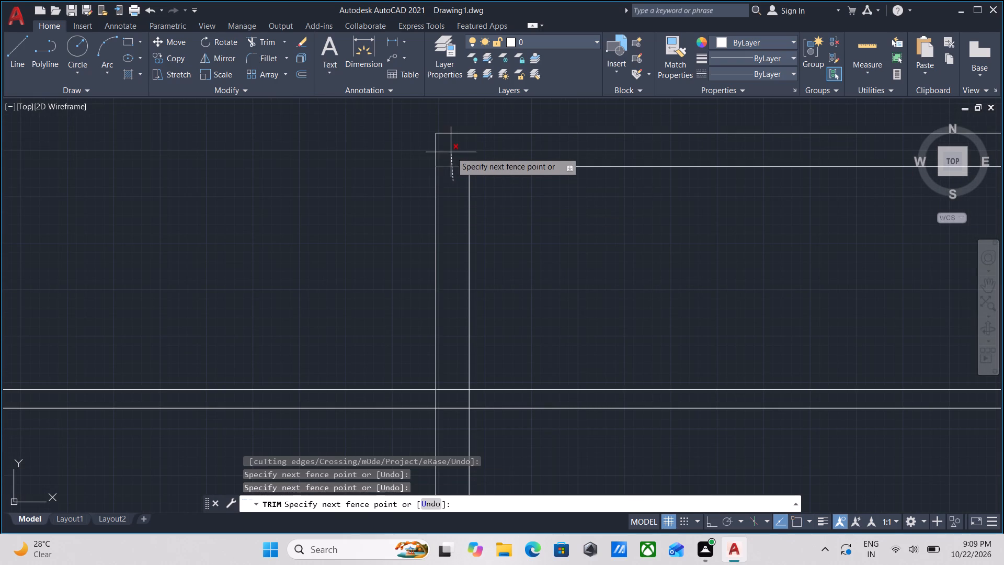
{"action": "key", "text": "Escape"}
Trim both lines of the strip's lower wall where they run past the outer left line of the 9" vertical wall.
{"action": "scroll", "coordinate": [471, 205], "scroll_direction": "down", "scroll_amount": 2}
{"action": "middle_click_drag", "start_coordinate": [472, 200], "coordinate": [469, 177]}
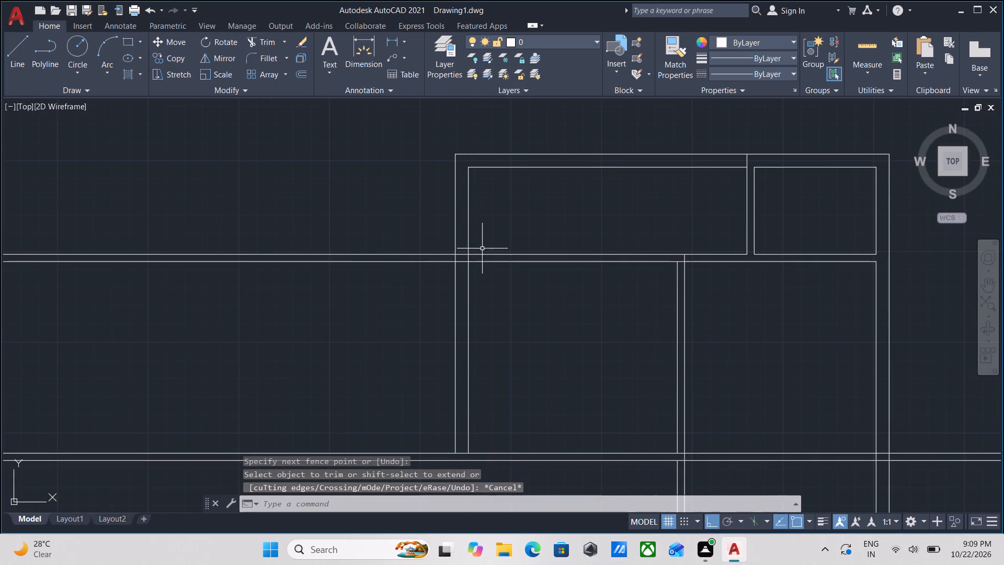
{"action": "scroll", "coordinate": [482, 251], "scroll_direction": "up", "scroll_amount": 1}
{"action": "scroll", "coordinate": [448, 254], "scroll_direction": "down", "scroll_amount": 2}
{"action": "middle_click_drag", "start_coordinate": [448, 254], "coordinate": [448, 250]}
{"action": "scroll", "coordinate": [446, 267], "scroll_direction": "up", "scroll_amount": 2}
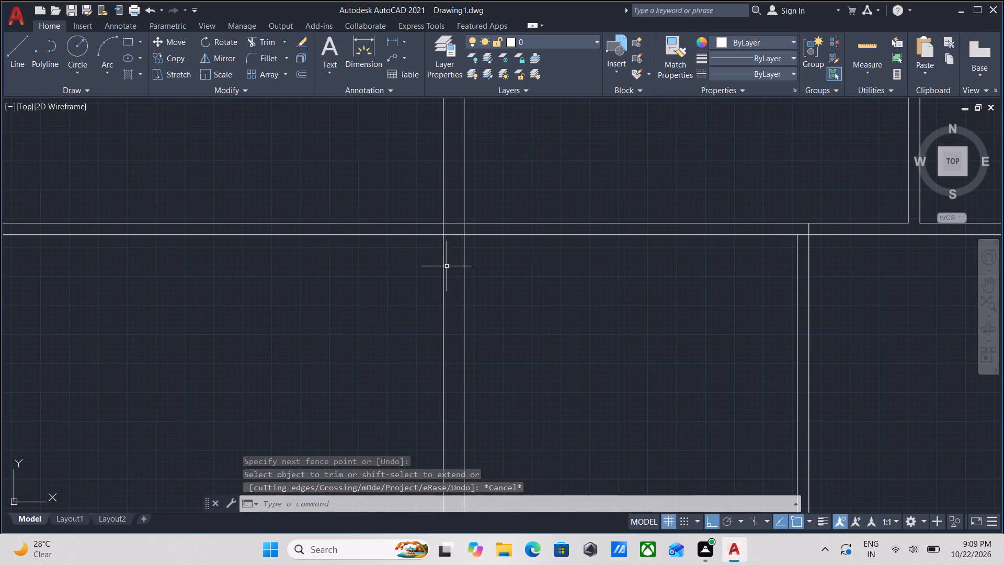
{"action": "type", "text": "TR"}
{"action": "key", "text": "Return"}
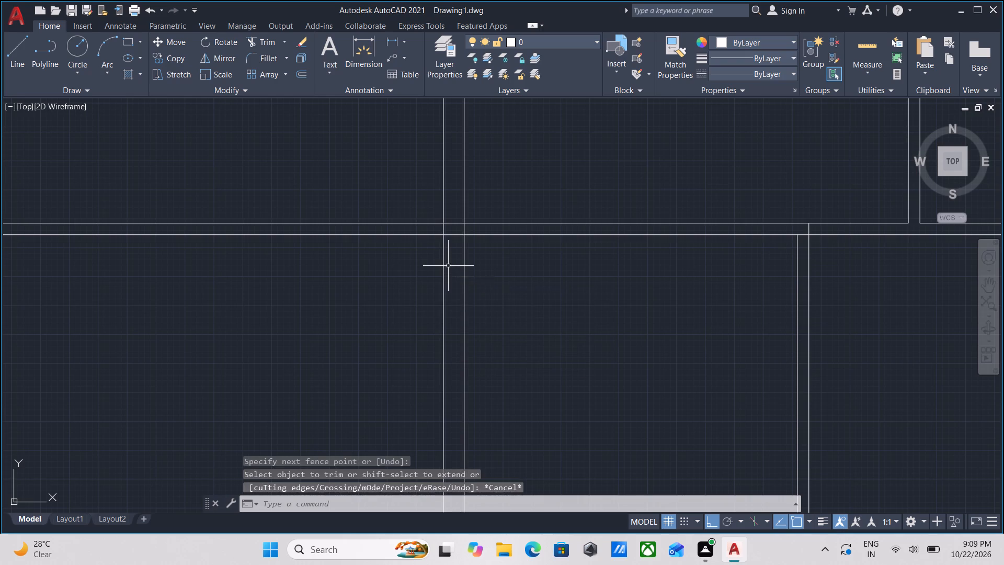
{"action": "scroll", "coordinate": [450, 261], "scroll_direction": "up", "scroll_amount": 1}
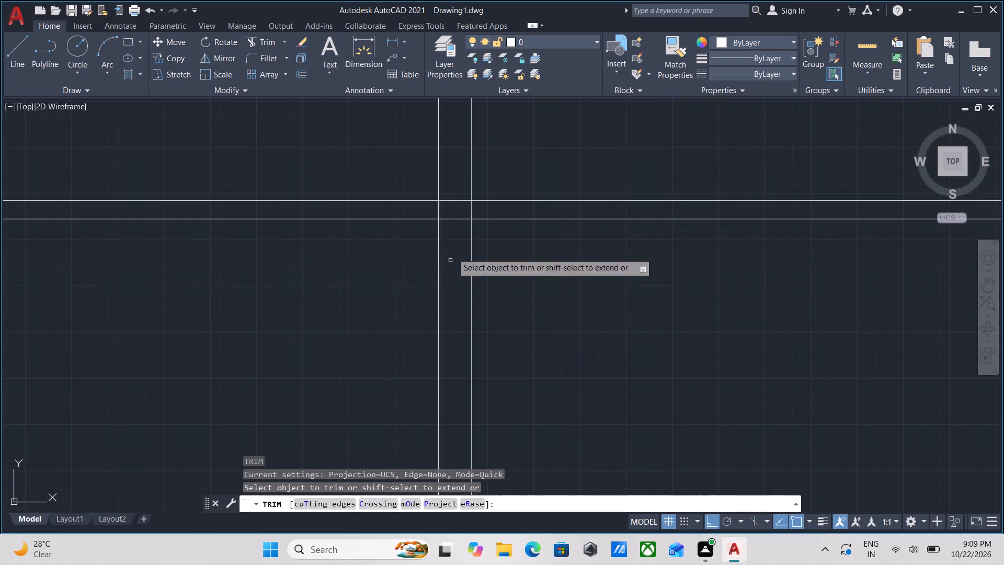
{"action": "left_click", "coordinate": [387, 244]}
{"action": "left_click", "coordinate": [401, 166]}
{"action": "scroll", "coordinate": [401, 166], "scroll_direction": "down", "scroll_amount": 2}
{"action": "middle_click_drag", "start_coordinate": [401, 180], "coordinate": [406, 284]}
{"action": "key", "text": "Escape"}
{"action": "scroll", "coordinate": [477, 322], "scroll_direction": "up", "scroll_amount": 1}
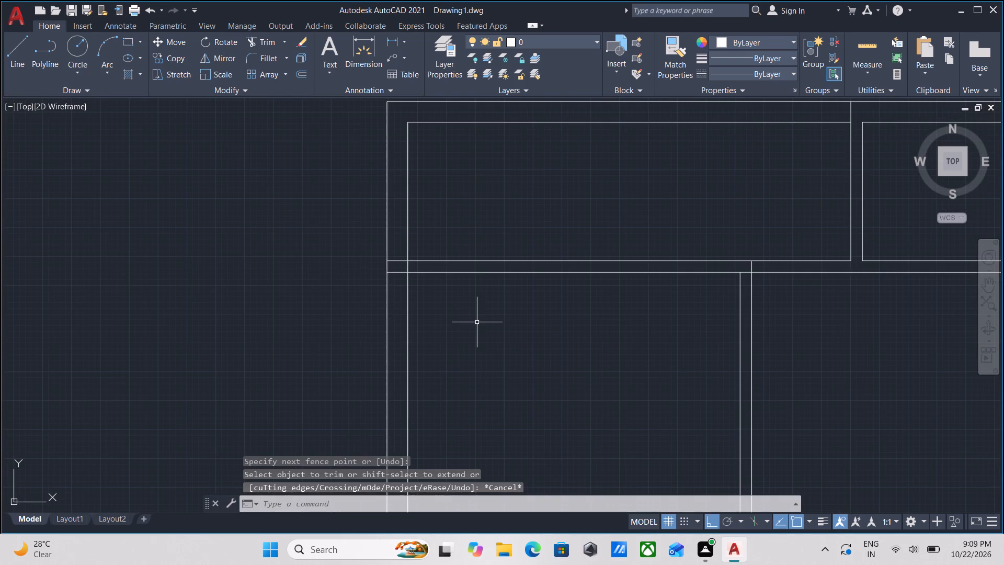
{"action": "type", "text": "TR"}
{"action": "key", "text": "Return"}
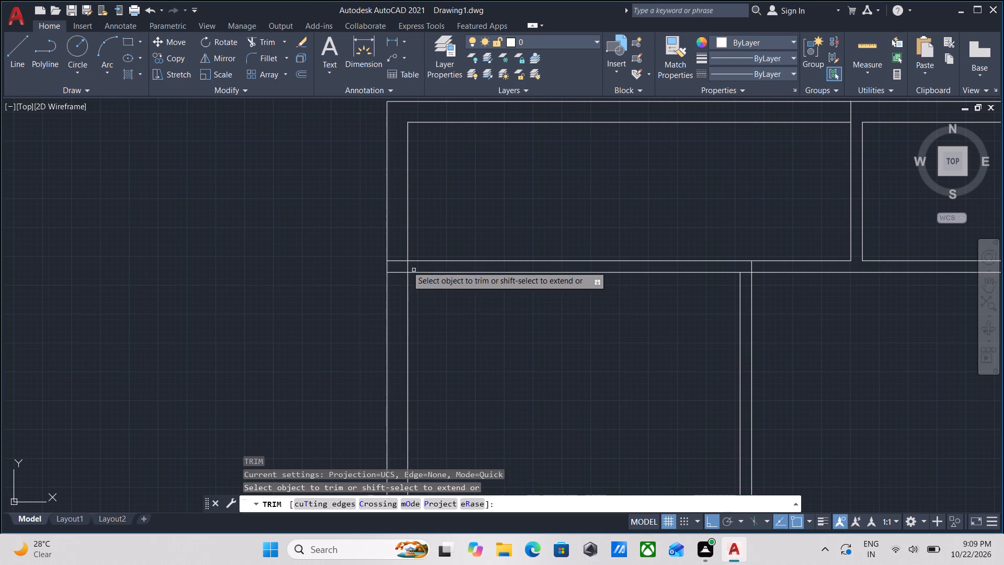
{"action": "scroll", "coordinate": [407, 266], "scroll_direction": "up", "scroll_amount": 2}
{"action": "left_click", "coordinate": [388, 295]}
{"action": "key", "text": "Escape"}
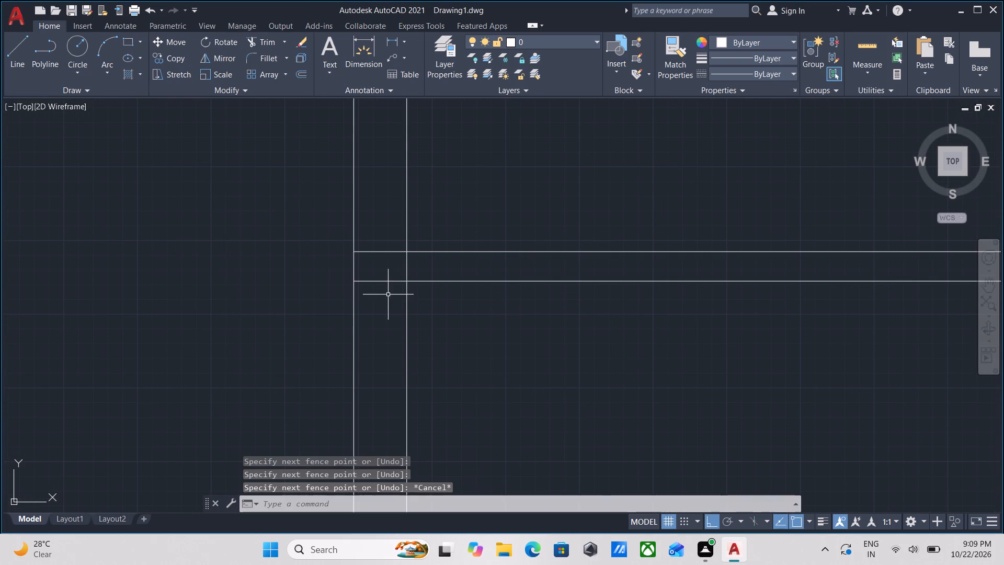
Trim the two lower-wall line stubs lying inside the thickness of the left 9" wall.
{"action": "type", "text": "TR"}
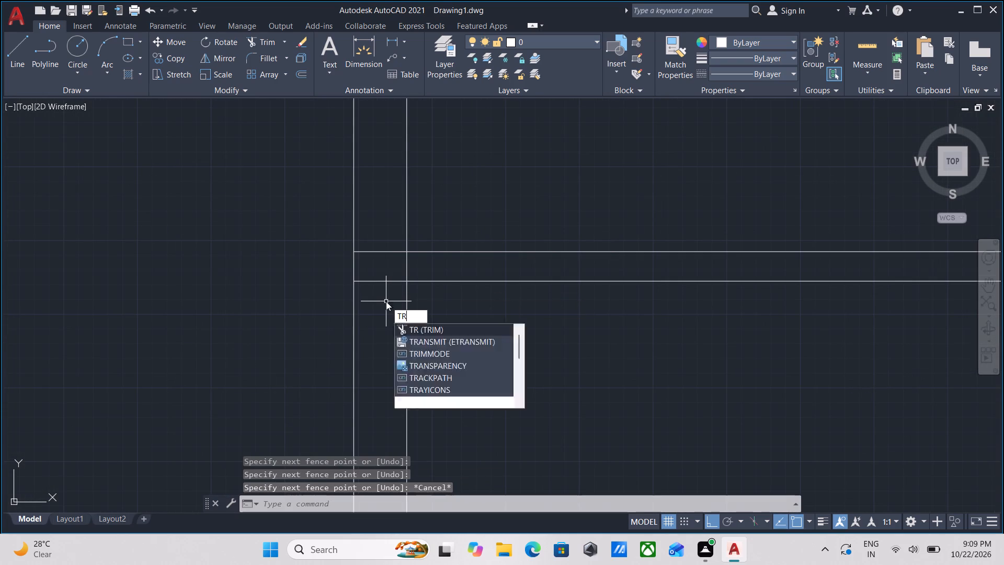
{"action": "key", "text": "Return"}
{"action": "left_click", "coordinate": [386, 301]}
{"action": "left_click", "coordinate": [382, 223]}
{"action": "key", "text": "Escape"}
{"action": "scroll", "coordinate": [382, 223], "scroll_direction": "down", "scroll_amount": 2}
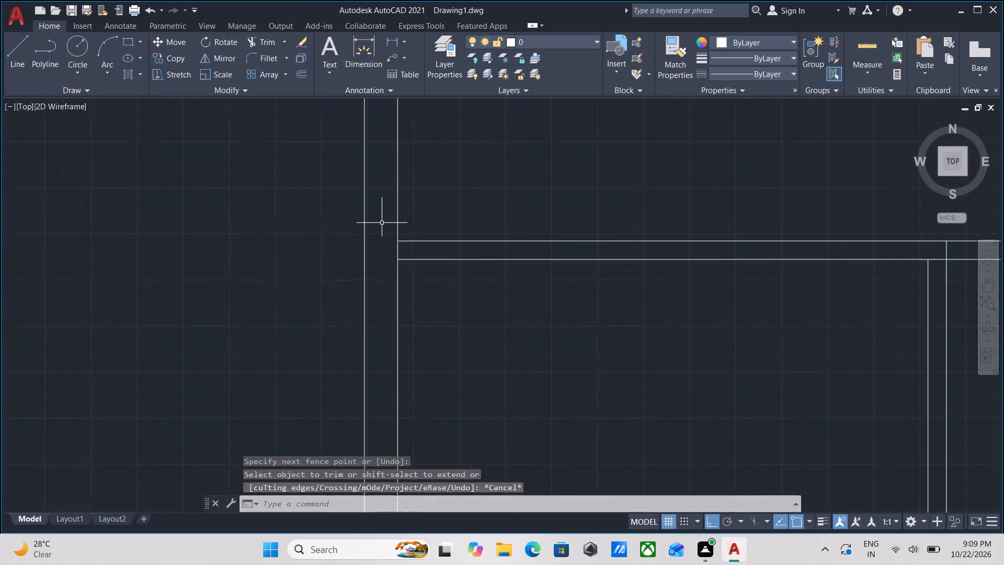
Trim the left wall's inner line between the two lower-wall lines to open the T-junction.
{"action": "middle_click_drag", "start_coordinate": [382, 245], "coordinate": [384, 274]}
{"action": "key", "text": "Escape"}
{"action": "type", "text": "TR"}
{"action": "key", "text": "Return"}
{"action": "scroll", "coordinate": [403, 280], "scroll_direction": "up", "scroll_amount": 1}
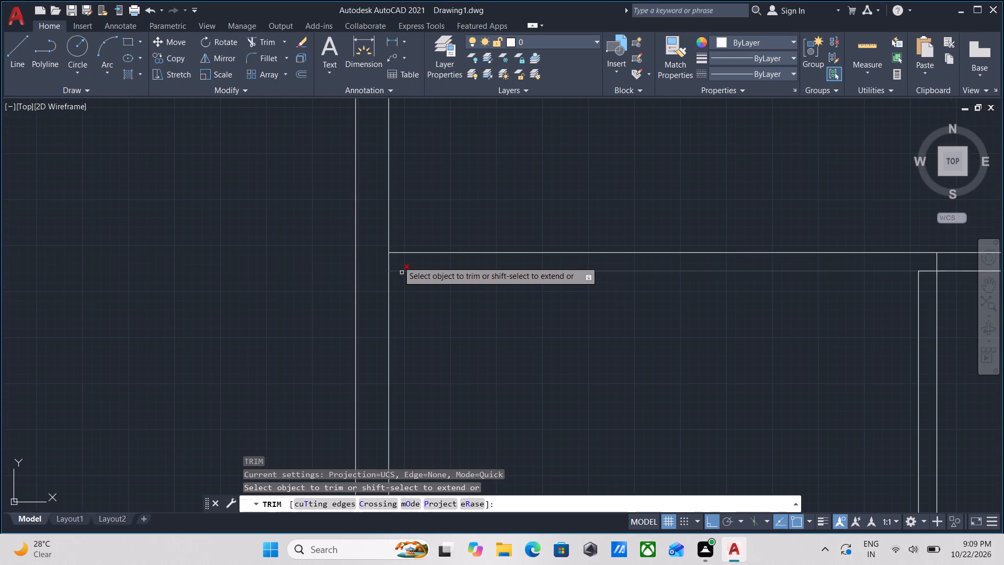
{"action": "left_click", "coordinate": [397, 264]}
{"action": "left_click", "coordinate": [378, 262]}
{"action": "key", "text": "Escape"}
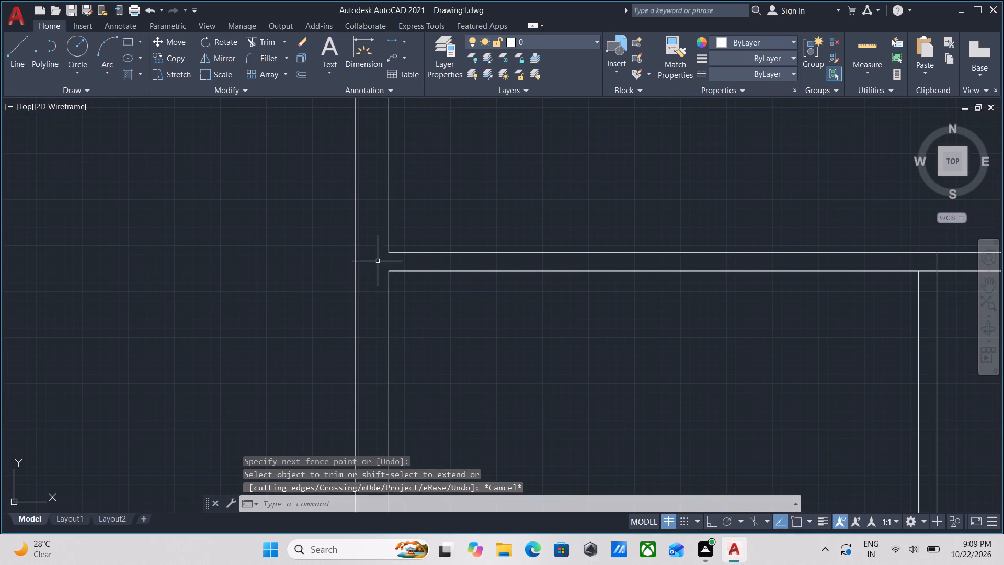
Offset the inner line of the strip's left wall 7' to the right.
{"action": "middle_click_drag", "start_coordinate": [378, 268], "coordinate": [389, 375]}
{"action": "scroll", "coordinate": [389, 375], "scroll_direction": "down", "scroll_amount": 1}
{"action": "left_click", "coordinate": [418, 295]}
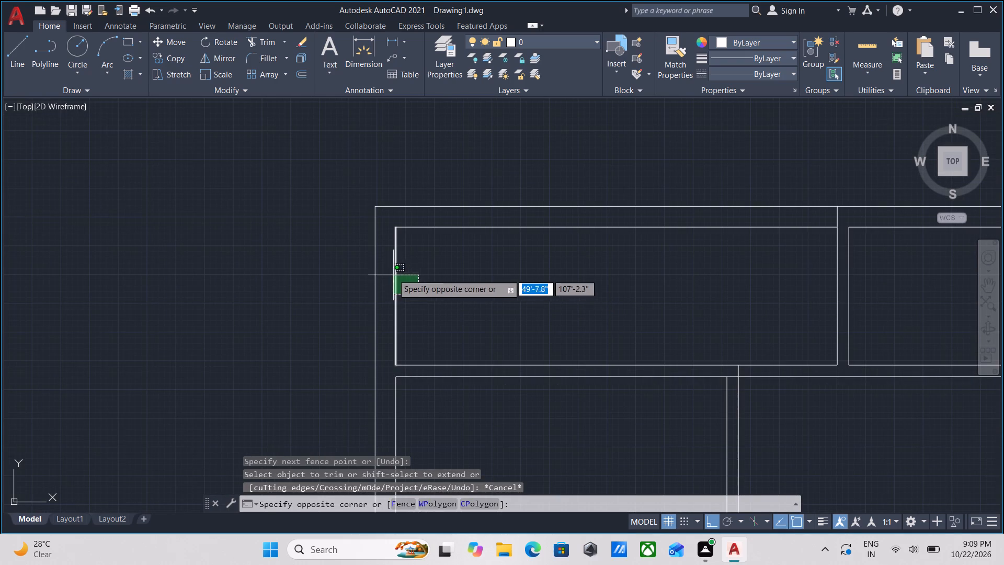
{"action": "left_click", "coordinate": [388, 269]}
{"action": "key", "text": "o"}
{"action": "key", "text": "Return"}
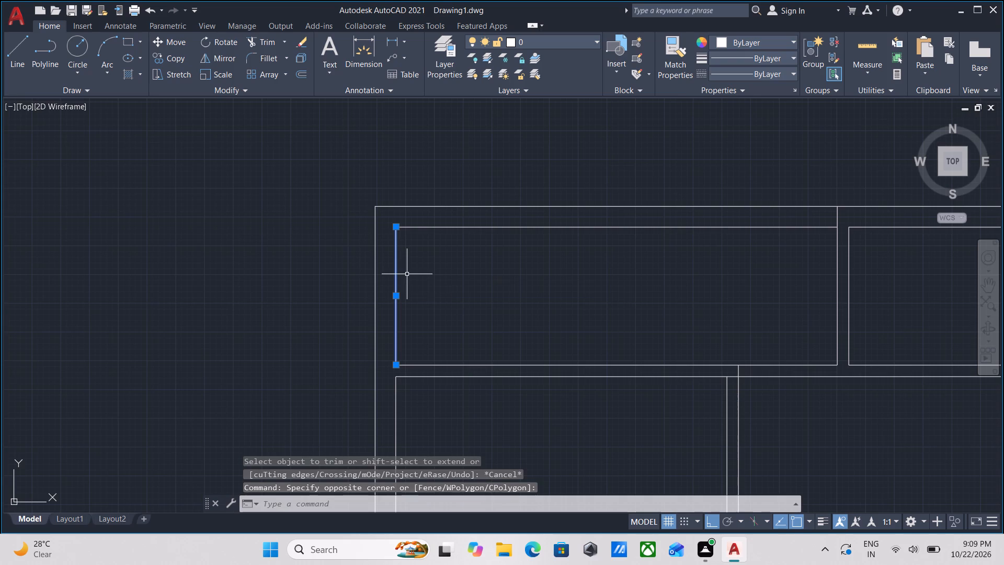
{"action": "left_click", "coordinate": [396, 294]}
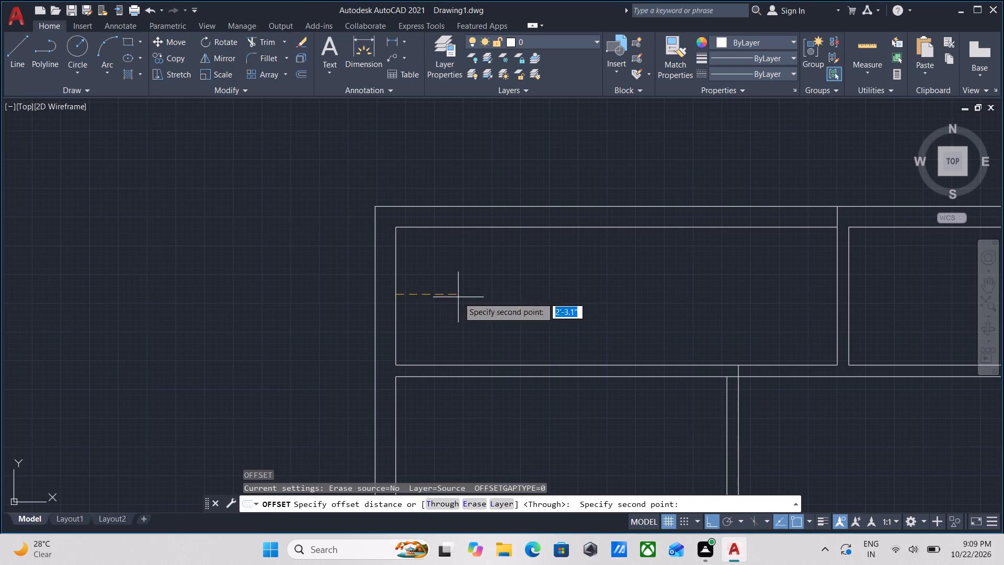
{"action": "left_click", "coordinate": [458, 297]}
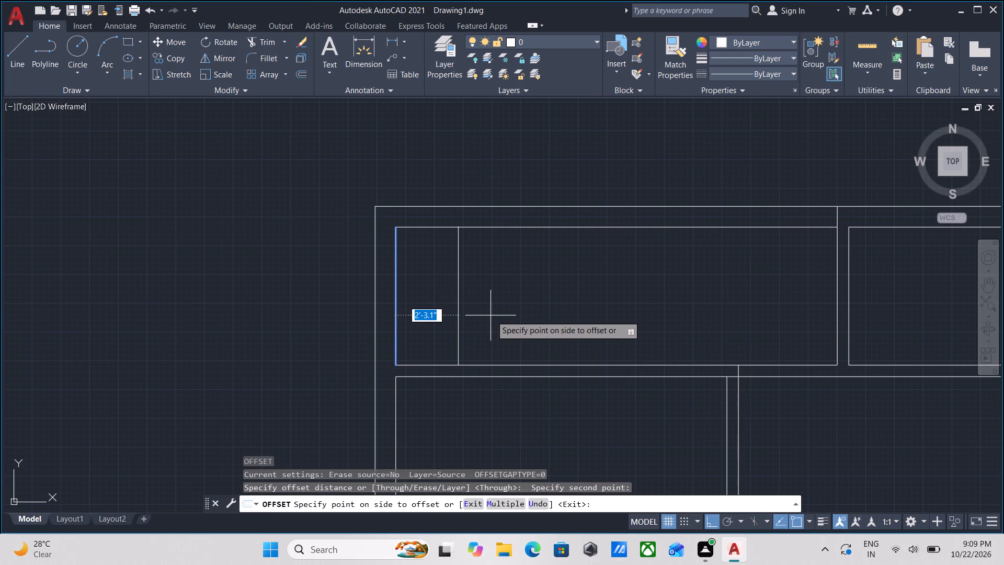
{"action": "type", "text": "7'"}
{"action": "key", "text": "Return"}
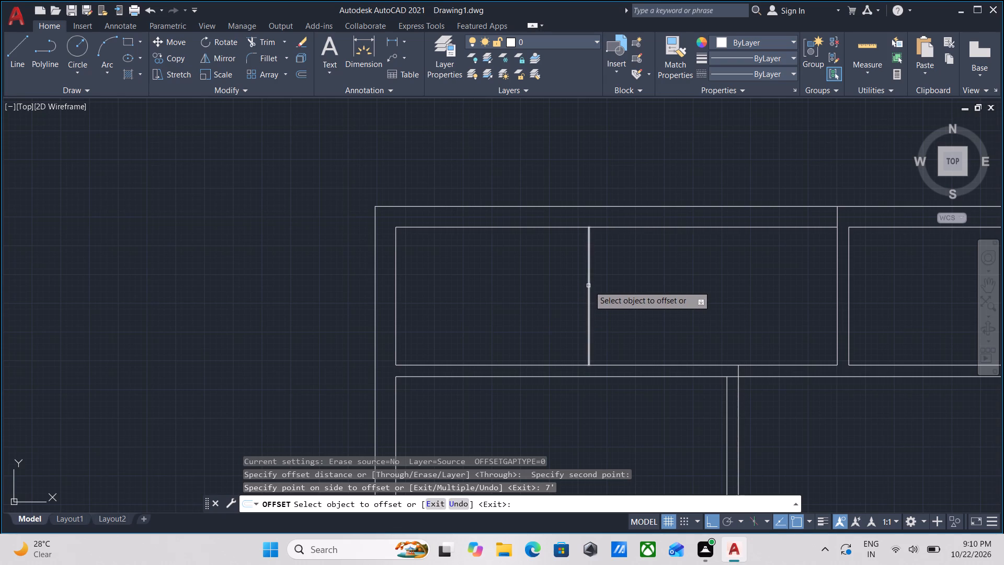
Offset the new vertical line 5" to the right to form a partition, and end the Offset command.
{"action": "left_click", "coordinate": [589, 286]}
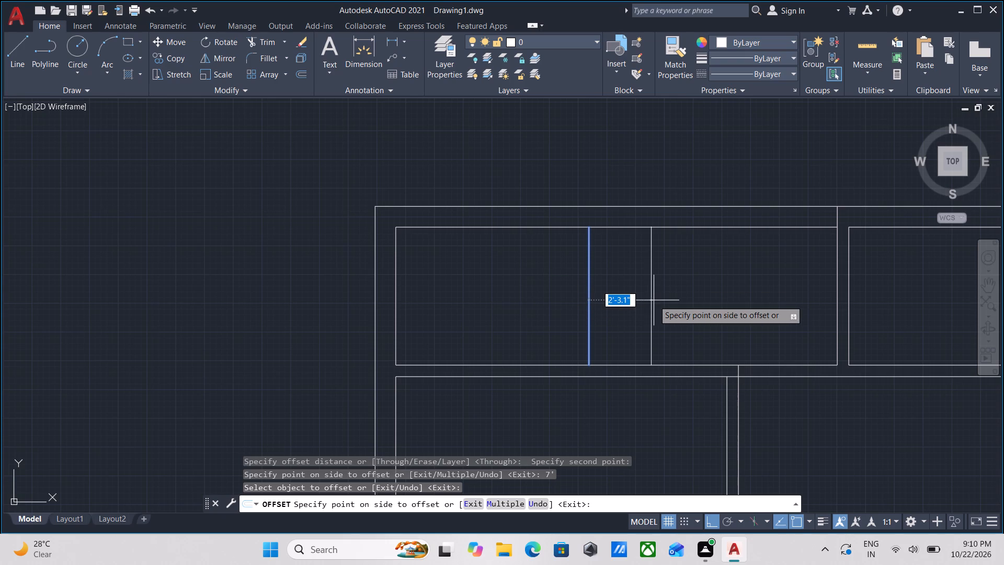
{"action": "key", "text": "5"}
{"action": "key", "text": "Return"}
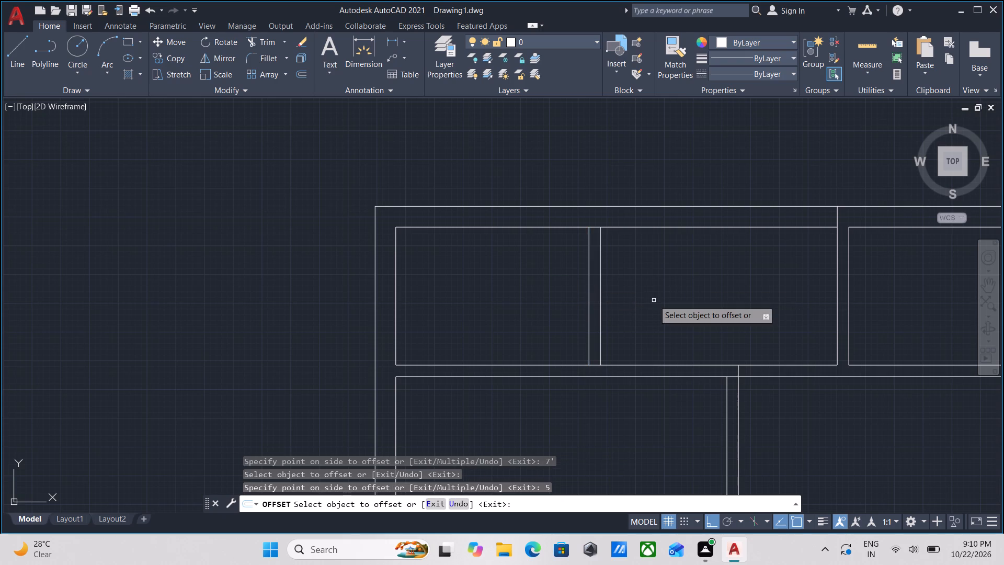
{"action": "scroll", "coordinate": [654, 300], "scroll_direction": "down", "scroll_amount": 1}
{"action": "middle_click_drag", "start_coordinate": [654, 300], "coordinate": [615, 338]}
{"action": "key", "text": "Escape"}
Extend both lines of the 5" partition and the left inner line of the small right room up to the outer top wall line.
{"action": "scroll", "coordinate": [602, 316], "scroll_direction": "up", "scroll_amount": 1}
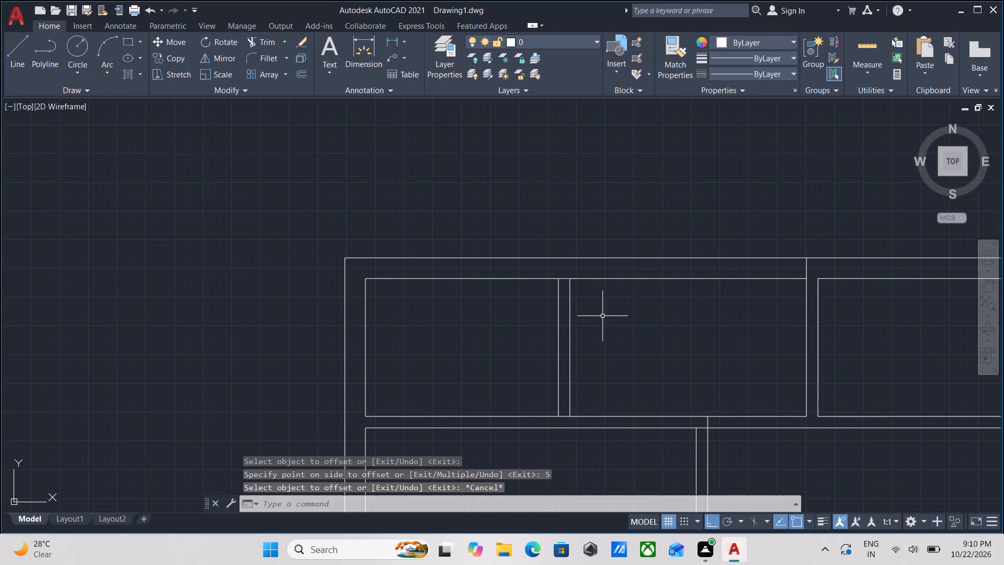
{"action": "type", "text": "EX"}
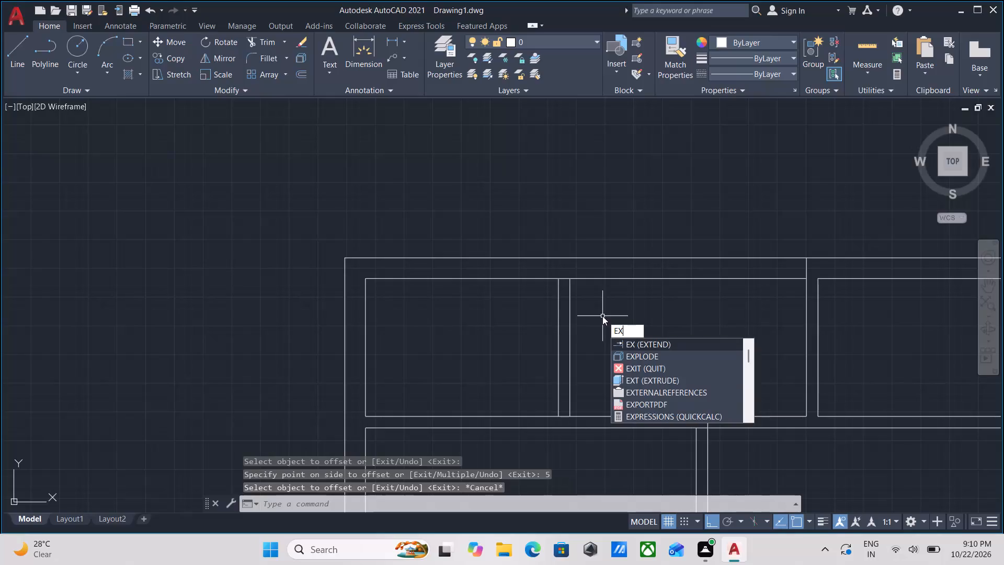
{"action": "key", "text": "Return"}
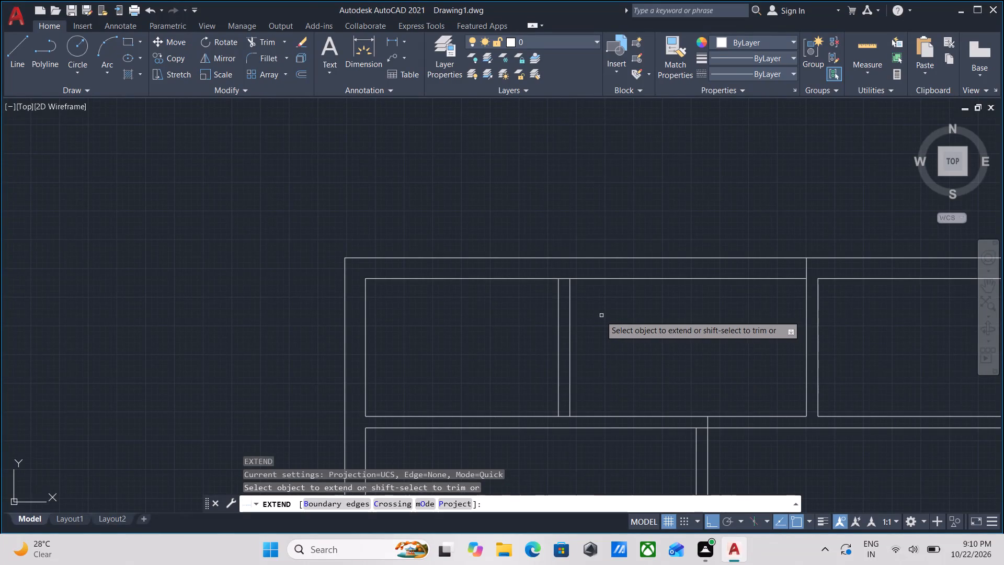
{"action": "left_click", "coordinate": [569, 293]}
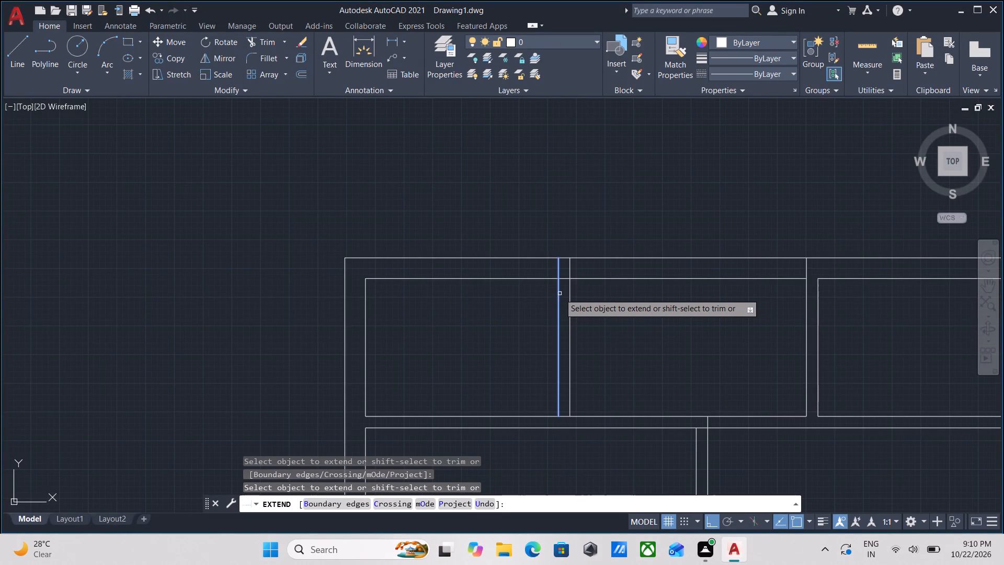
{"action": "left_click", "coordinate": [560, 293]}
{"action": "middle_click_drag", "start_coordinate": [737, 315], "coordinate": [651, 316]}
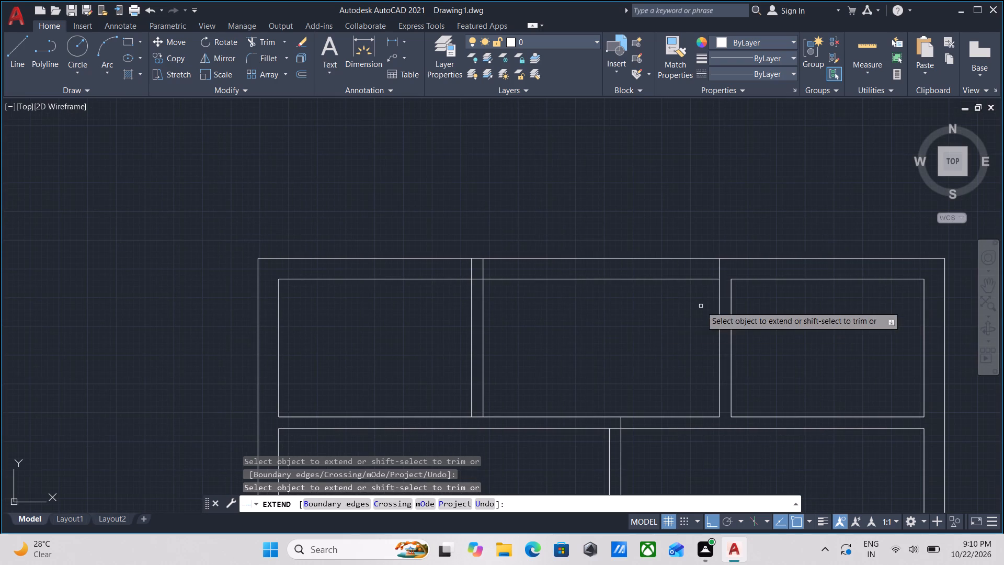
{"action": "left_click", "coordinate": [732, 298]}
{"action": "key", "text": "Escape"}
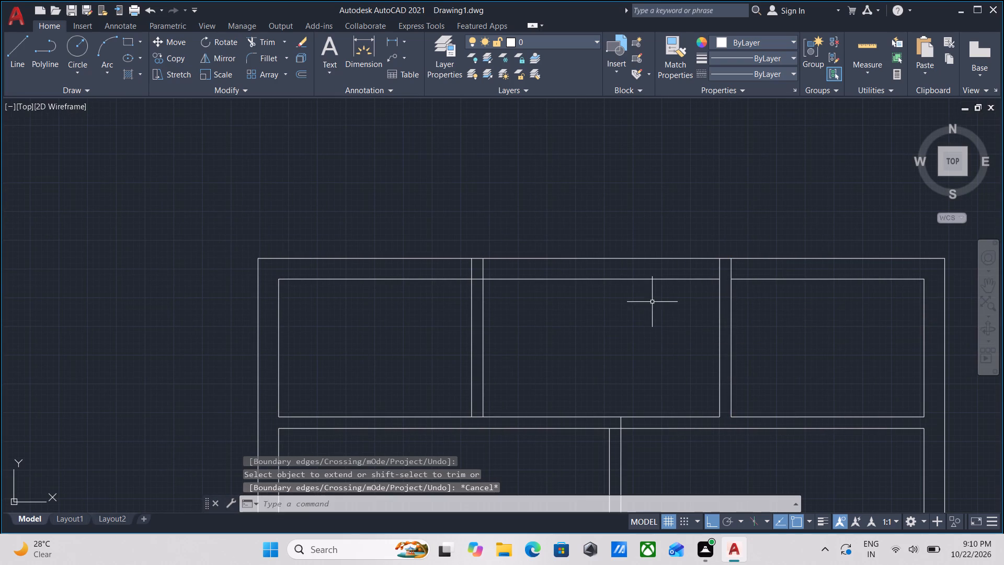
Trim away both upper wall lines between the 5" partition and the small right room's left wall.
{"action": "type", "text": "TR"}
{"action": "key", "text": "Return"}
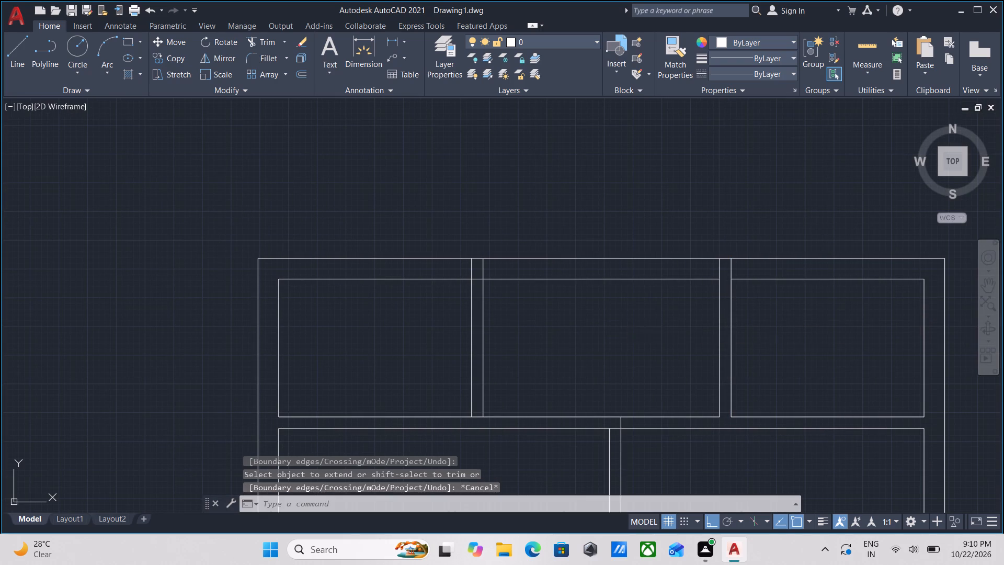
{"action": "left_click", "coordinate": [623, 320]}
{"action": "left_click", "coordinate": [605, 237]}
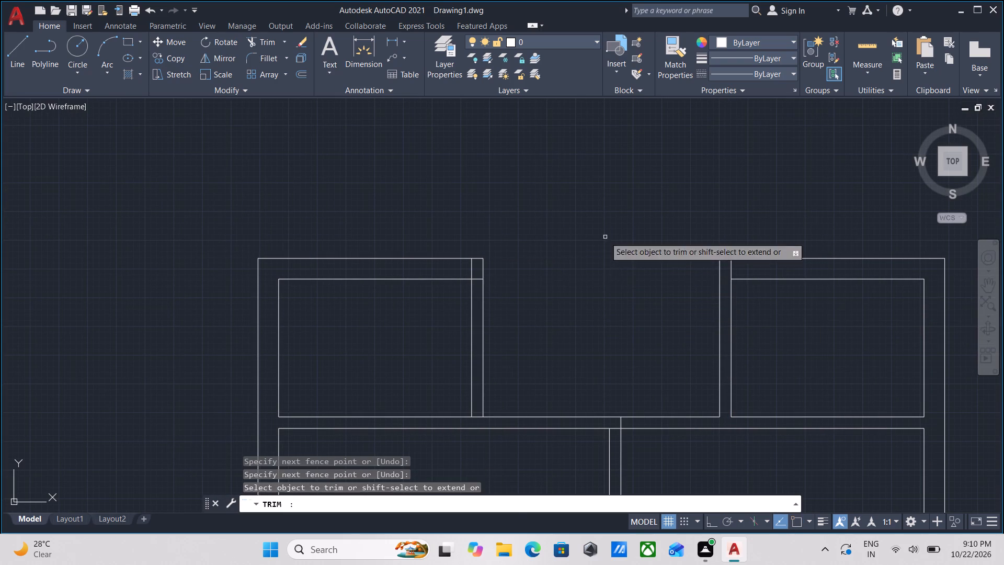
{"action": "key", "text": "Escape"}
Trim the horizontal and vertical inner-line stubs at the left room's upper-right corner to form a clean wall corner.
{"action": "scroll", "coordinate": [477, 274], "scroll_direction": "up", "scroll_amount": 3}
{"action": "type", "text": "TR"}
{"action": "key", "text": "Return"}
{"action": "left_click", "coordinate": [470, 272]}
{"action": "left_click", "coordinate": [482, 326]}
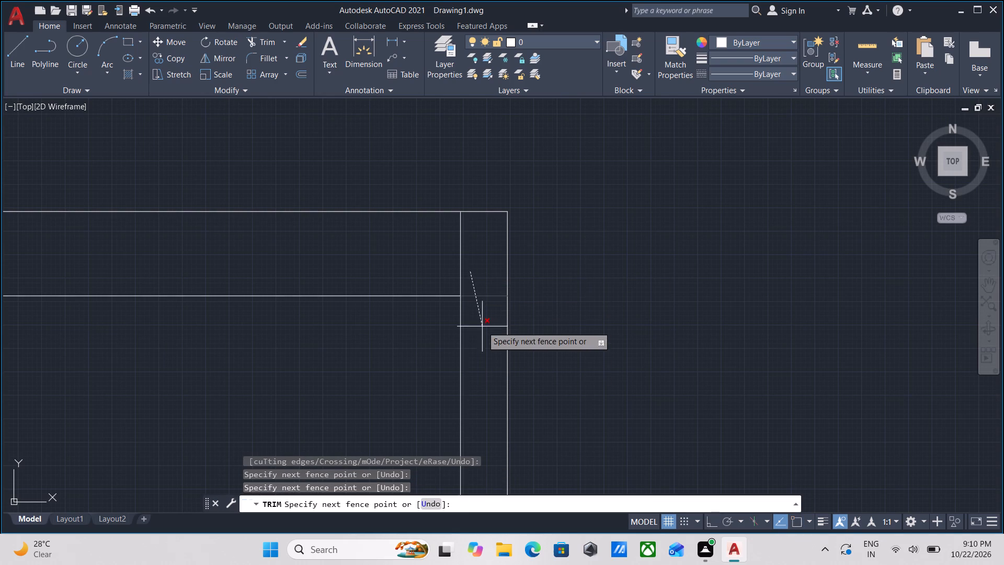
{"action": "left_click", "coordinate": [482, 258]}
{"action": "left_click", "coordinate": [436, 251]}
{"action": "key", "text": "Escape"}
Trim the inner vertical line's stub inside the top wall at the right room's upper-left corner.
{"action": "scroll", "coordinate": [564, 291], "scroll_direction": "down", "scroll_amount": 7}
{"action": "middle_click_drag", "start_coordinate": [566, 291], "coordinate": [512, 287]}
{"action": "scroll", "coordinate": [567, 281], "scroll_direction": "up", "scroll_amount": 3}
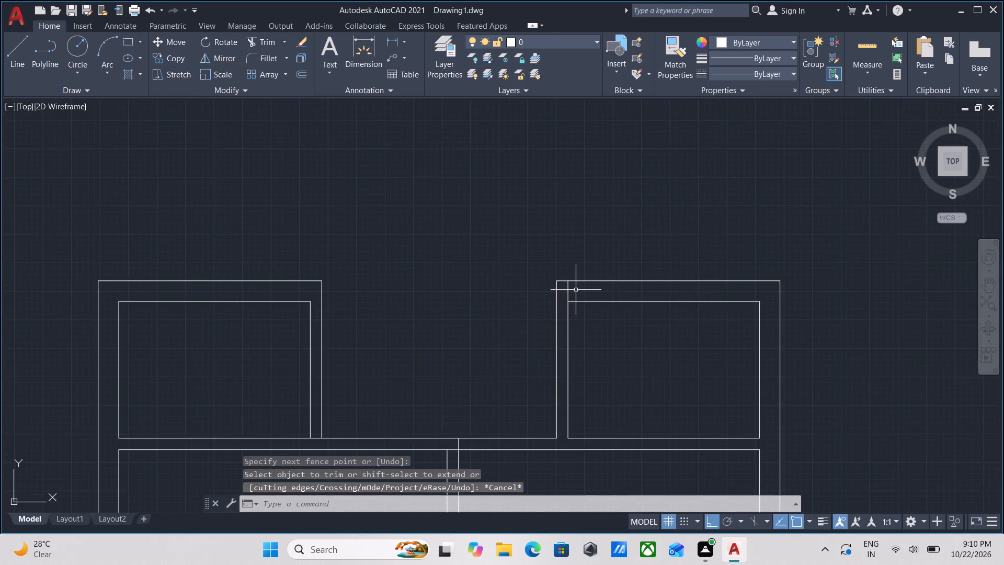
{"action": "scroll", "coordinate": [581, 299], "scroll_direction": "up", "scroll_amount": 2}
{"action": "type", "text": "TR"}
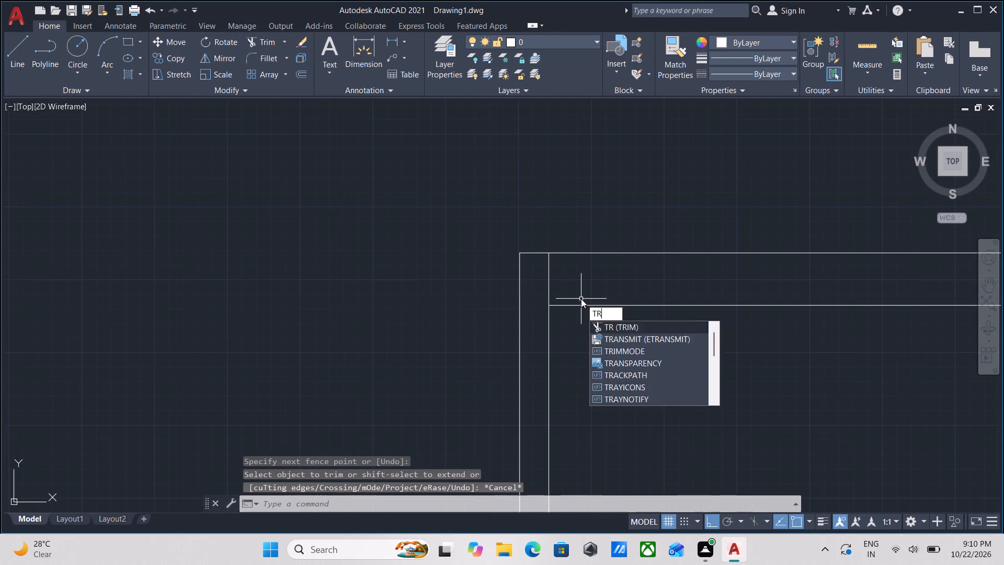
{"action": "key", "text": "Return"}
{"action": "left_click", "coordinate": [580, 288]}
{"action": "left_click", "coordinate": [534, 285]}
{"action": "key", "text": "Escape"}
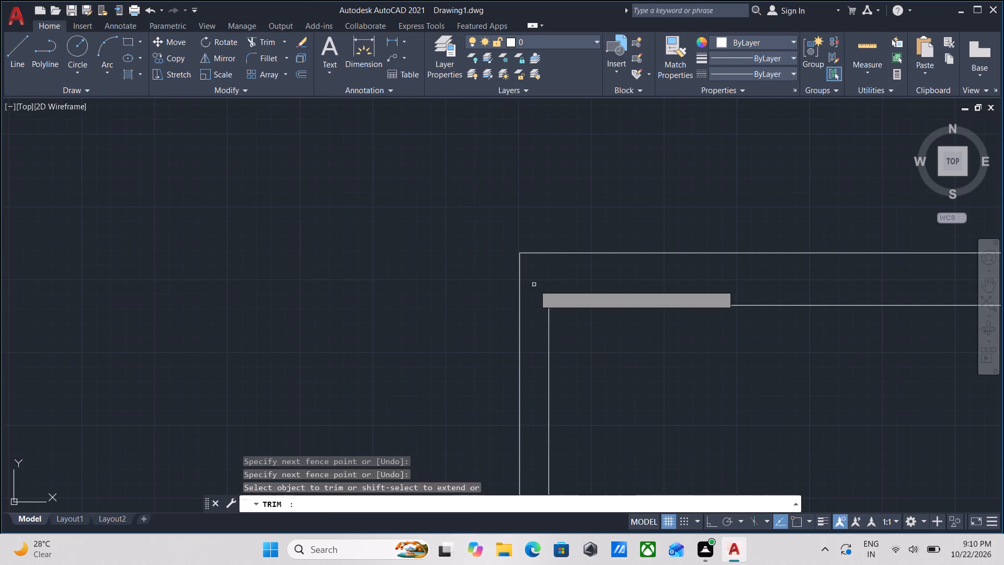
Trim the horizontal wall line between the two lines of the small left room's right wall, at its bottom junction.
{"action": "scroll", "coordinate": [560, 297], "scroll_direction": "down", "scroll_amount": 4}
{"action": "scroll", "coordinate": [597, 330], "scroll_direction": "down", "scroll_amount": 1}
{"action": "middle_click_drag", "start_coordinate": [597, 330], "coordinate": [589, 308]}
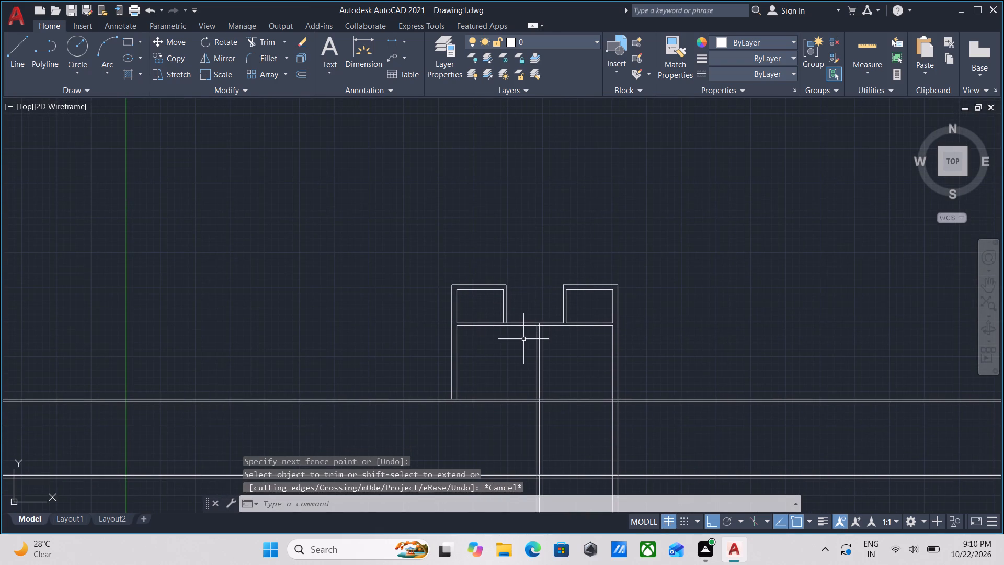
{"action": "scroll", "coordinate": [504, 354], "scroll_direction": "up", "scroll_amount": 4}
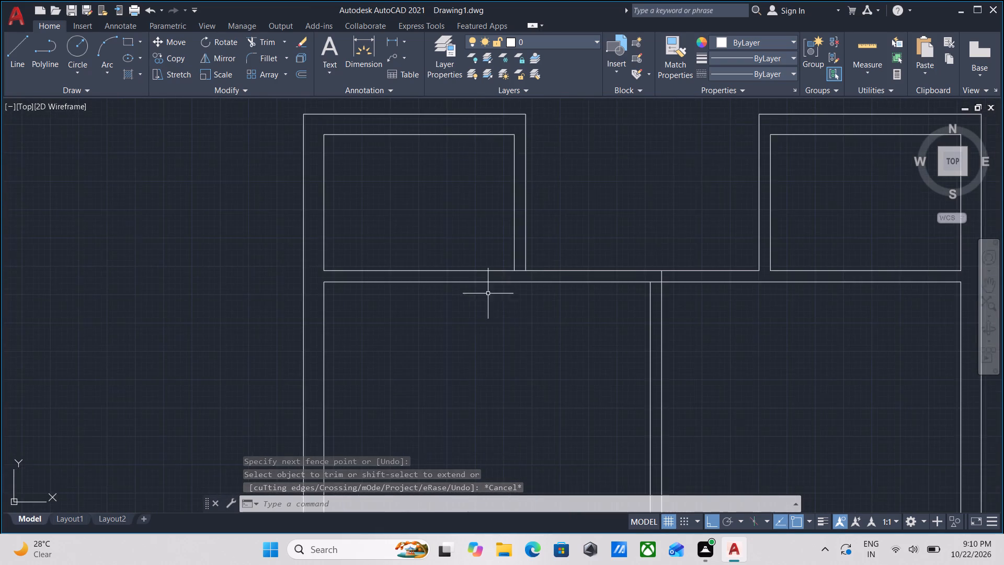
{"action": "scroll", "coordinate": [496, 284], "scroll_direction": "up", "scroll_amount": 2}
{"action": "middle_click_drag", "start_coordinate": [540, 271], "coordinate": [529, 301]}
{"action": "type", "text": "TR"}
{"action": "key", "text": "Return"}
{"action": "left_click", "coordinate": [529, 301]}
{"action": "left_click", "coordinate": [526, 274]}
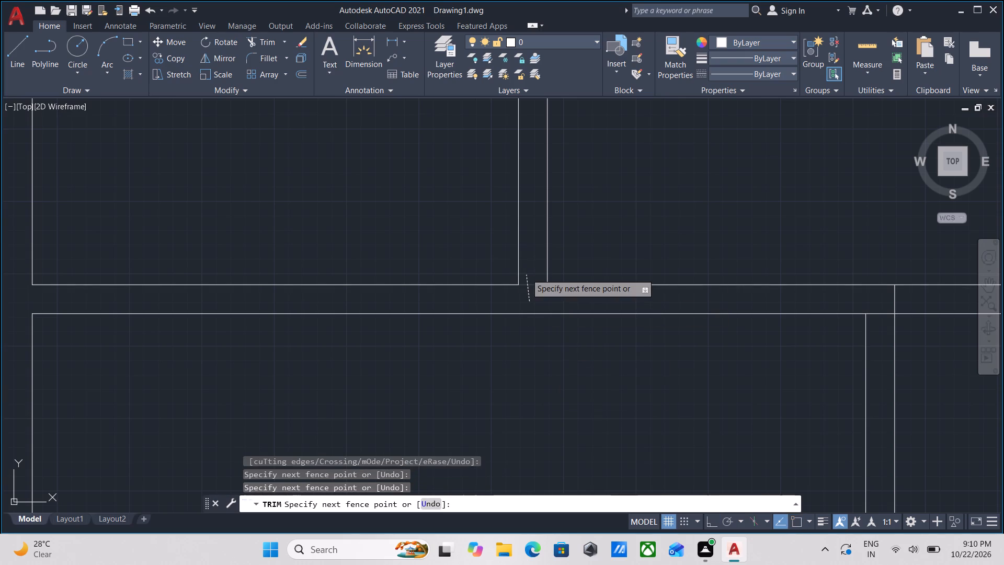
{"action": "key", "text": "Escape"}
Trim the central vertical partition's stub inside the horizontal 5" wall and the wall's lower line between the two partition lines.
{"action": "scroll", "coordinate": [535, 287], "scroll_direction": "down", "scroll_amount": 3}
{"action": "middle_click_drag", "start_coordinate": [572, 317], "coordinate": [534, 306]}
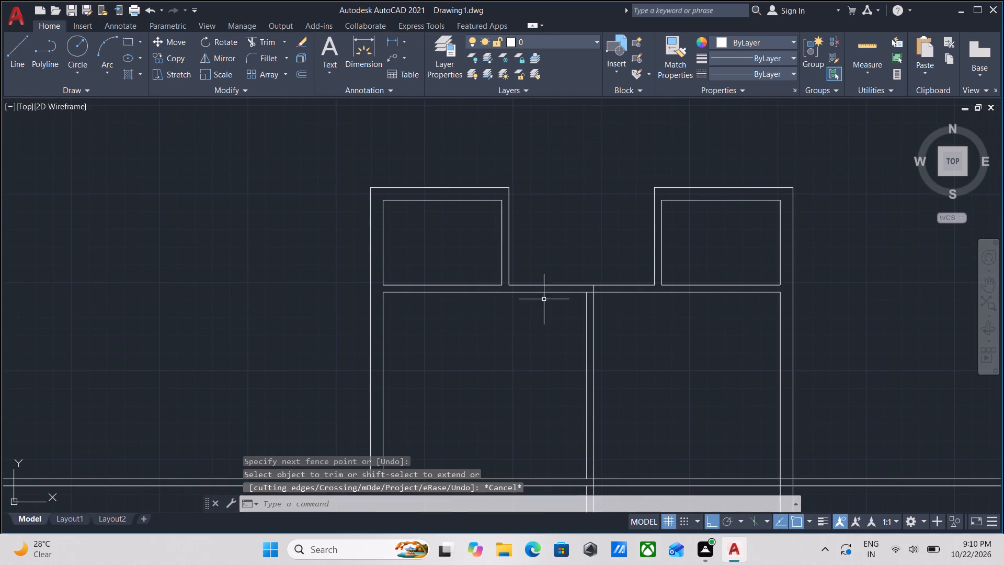
{"action": "scroll", "coordinate": [618, 299], "scroll_direction": "up", "scroll_amount": 2}
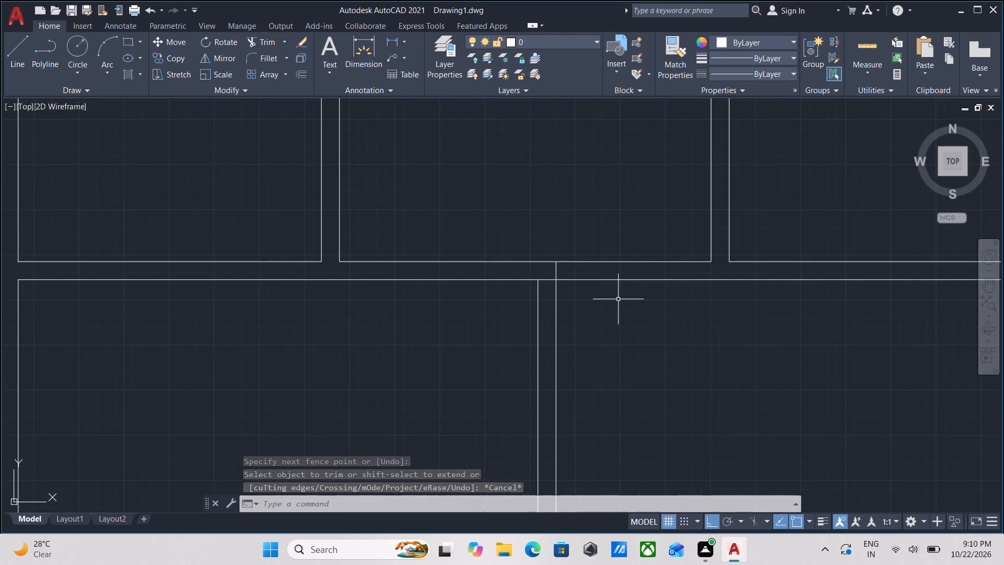
{"action": "type", "text": "TR"}
{"action": "key", "text": "Return"}
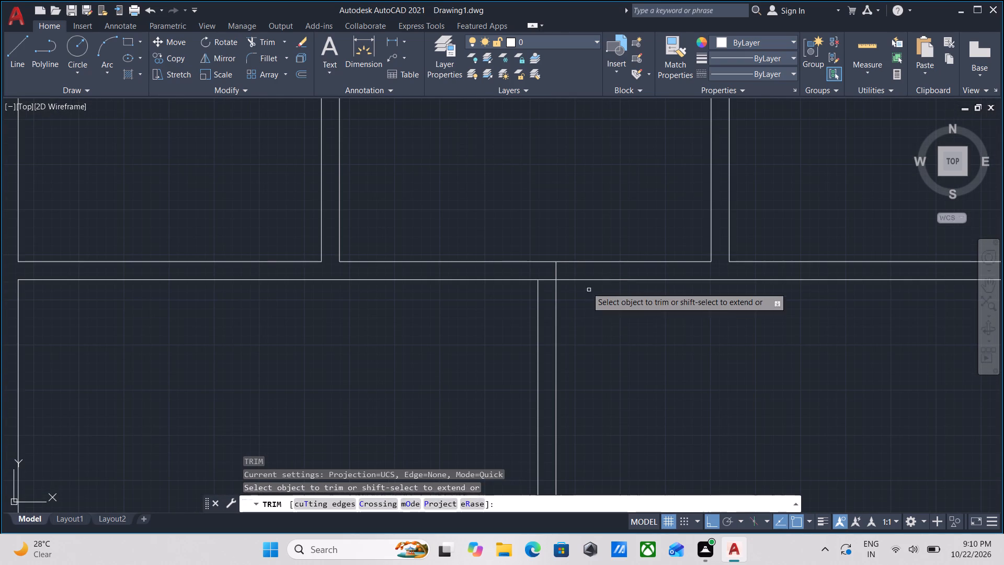
{"action": "left_click", "coordinate": [558, 270]}
{"action": "left_click", "coordinate": [549, 270]}
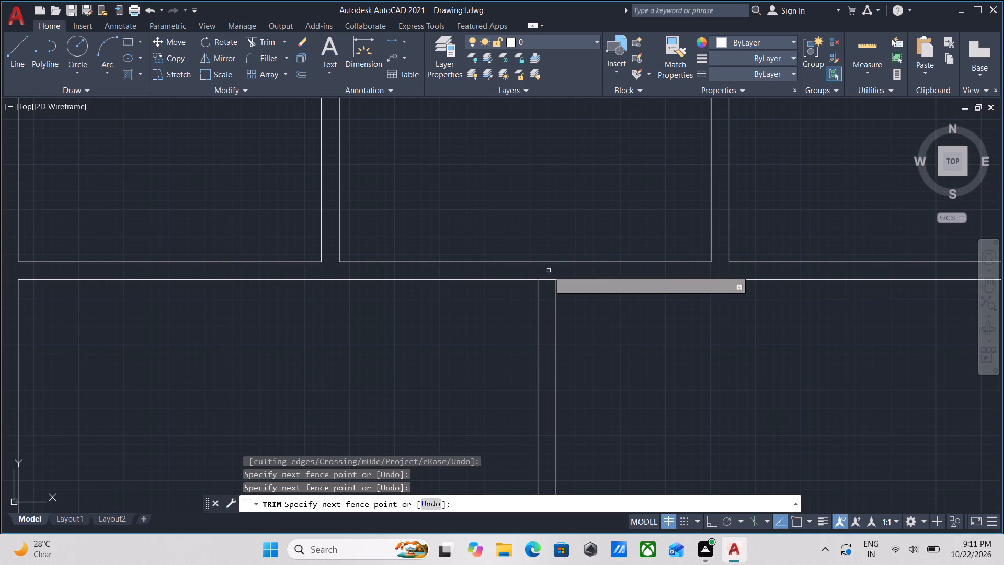
{"action": "left_click", "coordinate": [548, 274]}
{"action": "left_click", "coordinate": [549, 290]}
{"action": "key", "text": "Escape"}
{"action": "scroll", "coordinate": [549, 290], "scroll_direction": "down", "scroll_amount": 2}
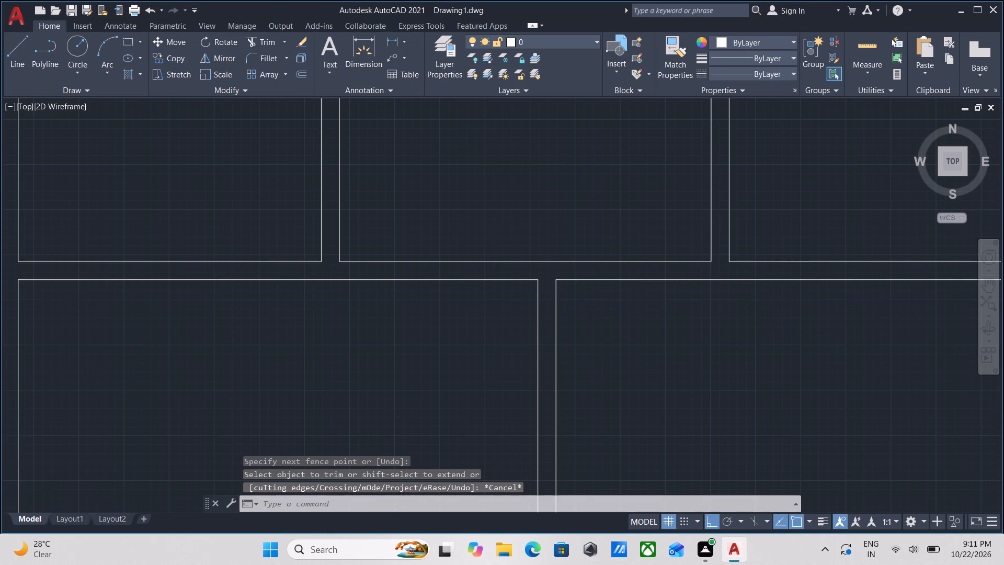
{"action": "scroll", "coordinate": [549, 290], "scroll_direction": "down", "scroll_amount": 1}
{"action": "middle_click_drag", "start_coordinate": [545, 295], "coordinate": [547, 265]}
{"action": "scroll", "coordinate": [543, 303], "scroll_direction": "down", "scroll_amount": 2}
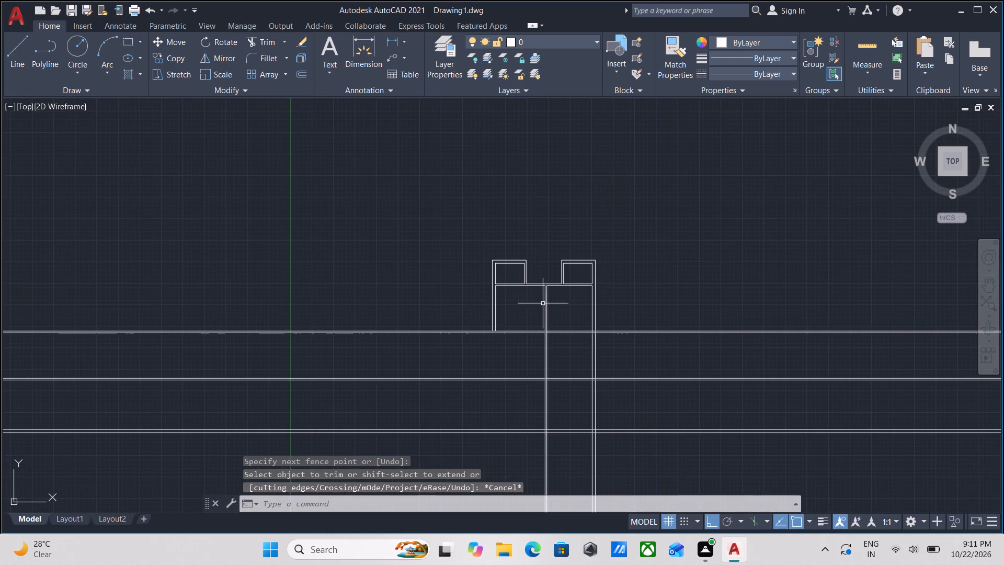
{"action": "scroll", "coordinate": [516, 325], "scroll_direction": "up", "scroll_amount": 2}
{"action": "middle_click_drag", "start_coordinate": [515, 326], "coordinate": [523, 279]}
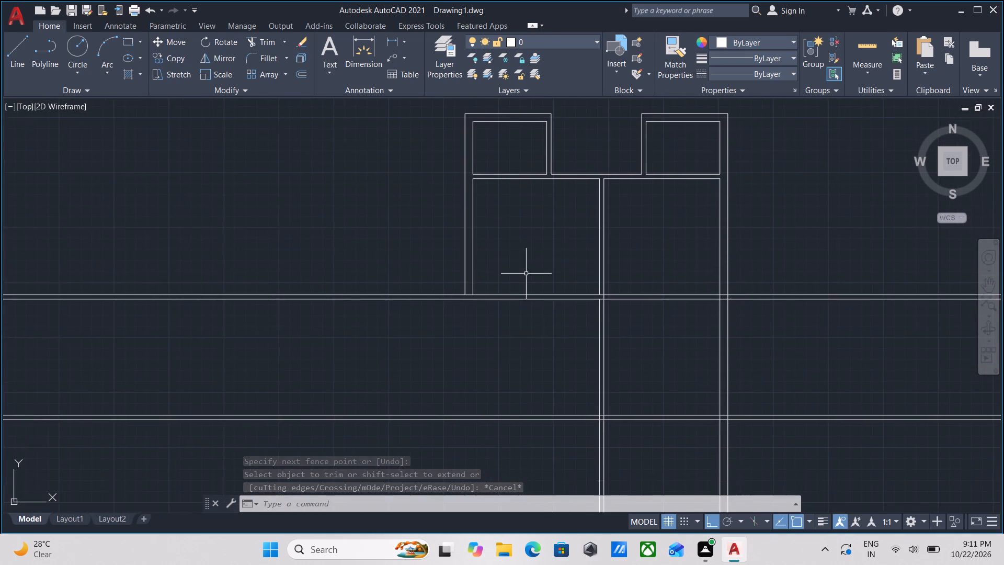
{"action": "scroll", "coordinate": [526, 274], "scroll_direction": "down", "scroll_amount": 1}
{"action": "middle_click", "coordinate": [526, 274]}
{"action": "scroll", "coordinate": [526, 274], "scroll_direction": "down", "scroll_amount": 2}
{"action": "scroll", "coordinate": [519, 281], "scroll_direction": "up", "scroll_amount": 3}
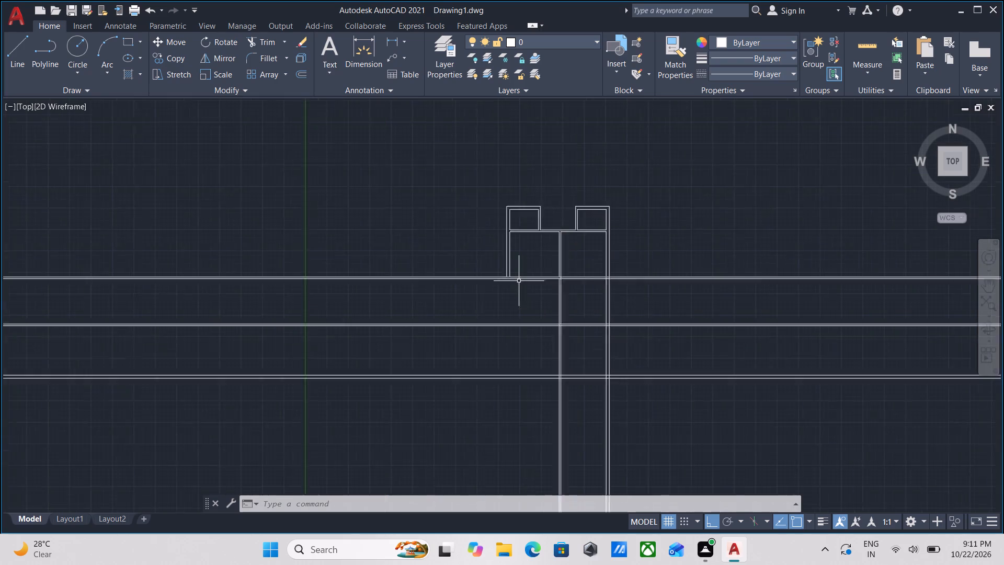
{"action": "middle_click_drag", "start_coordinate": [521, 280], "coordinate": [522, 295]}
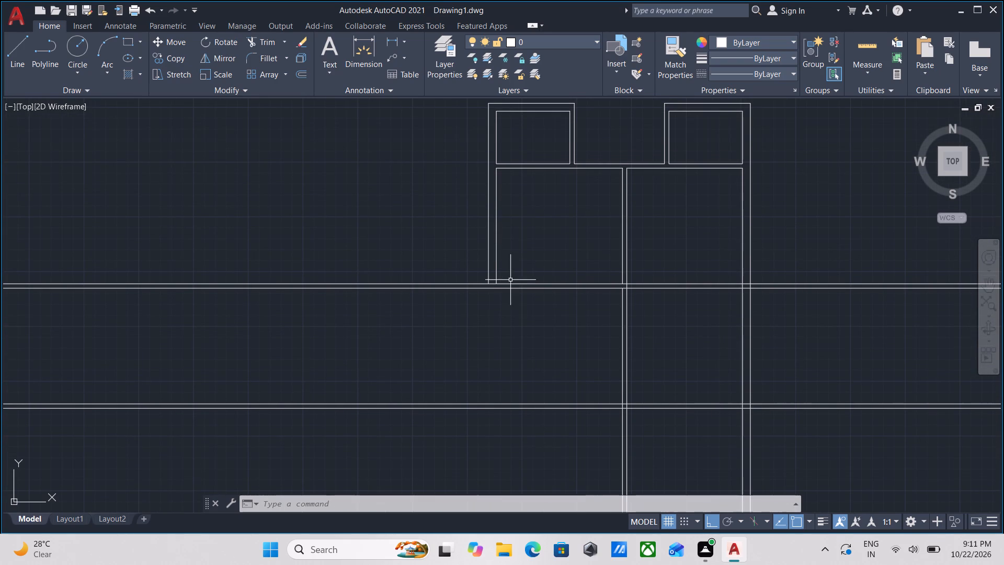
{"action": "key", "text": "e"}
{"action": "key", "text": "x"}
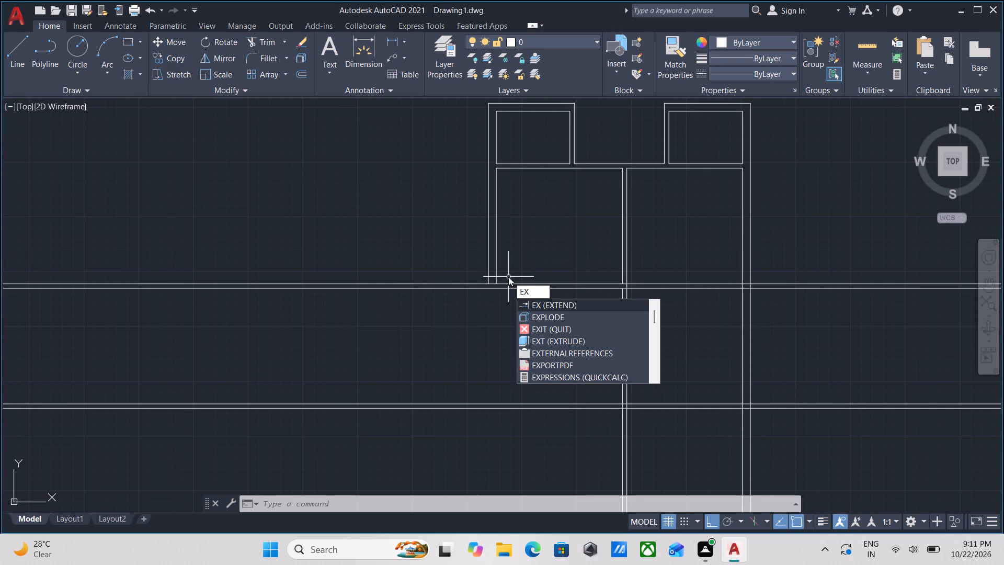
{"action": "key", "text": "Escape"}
Extend both lines of the 9" left outer wall down to the lower line of the horizontal wall below the left room.
{"action": "middle_click_drag", "start_coordinate": [517, 270], "coordinate": [517, 275]}
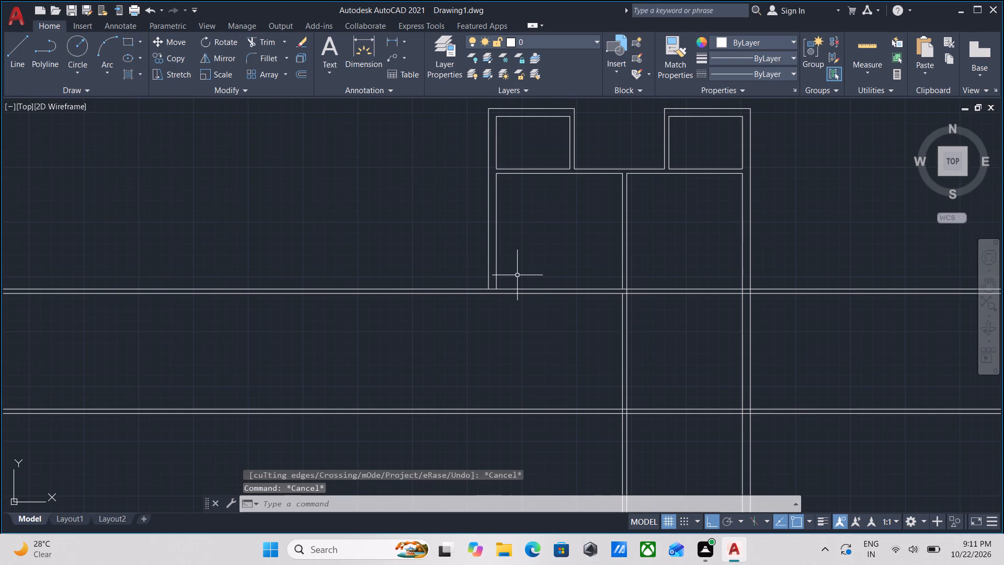
{"action": "scroll", "coordinate": [517, 275], "scroll_direction": "up", "scroll_amount": 2}
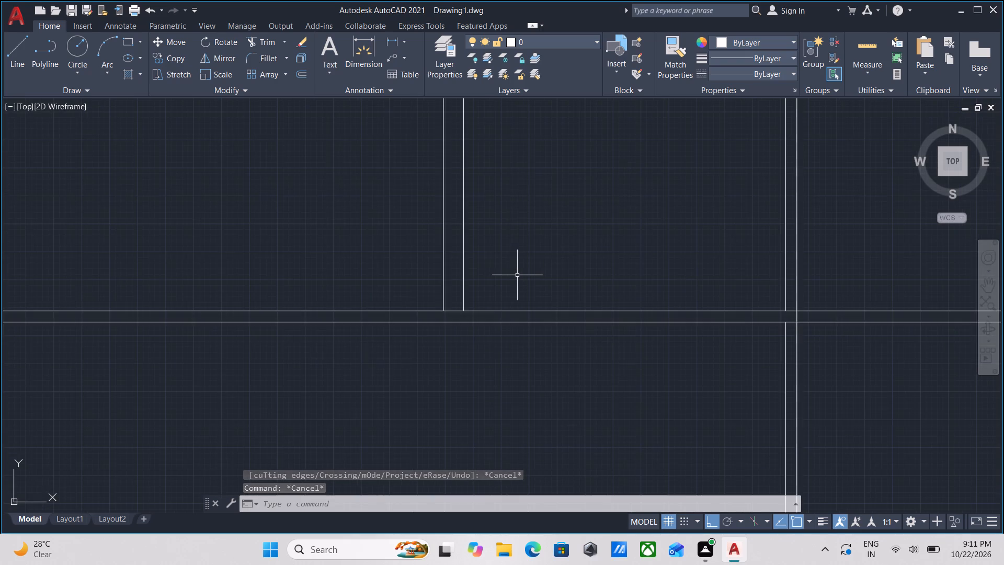
{"action": "scroll", "coordinate": [517, 275], "scroll_direction": "down", "scroll_amount": 2}
{"action": "middle_click_drag", "start_coordinate": [517, 275], "coordinate": [517, 298]}
{"action": "type", "text": "EX"}
{"action": "key", "text": "Return"}
{"action": "scroll", "coordinate": [501, 308], "scroll_direction": "up", "scroll_amount": 1}
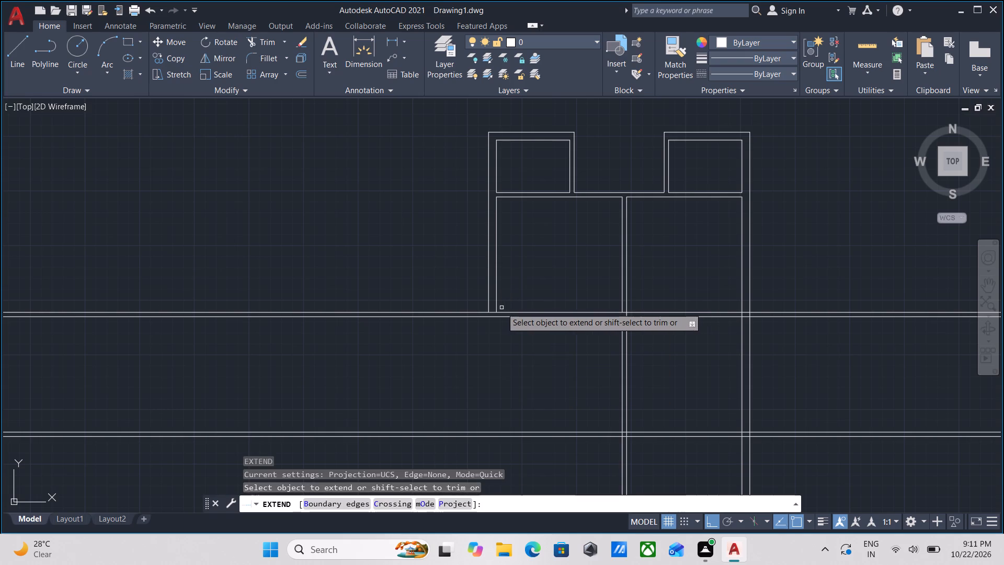
{"action": "scroll", "coordinate": [501, 308], "scroll_direction": "up", "scroll_amount": 1}
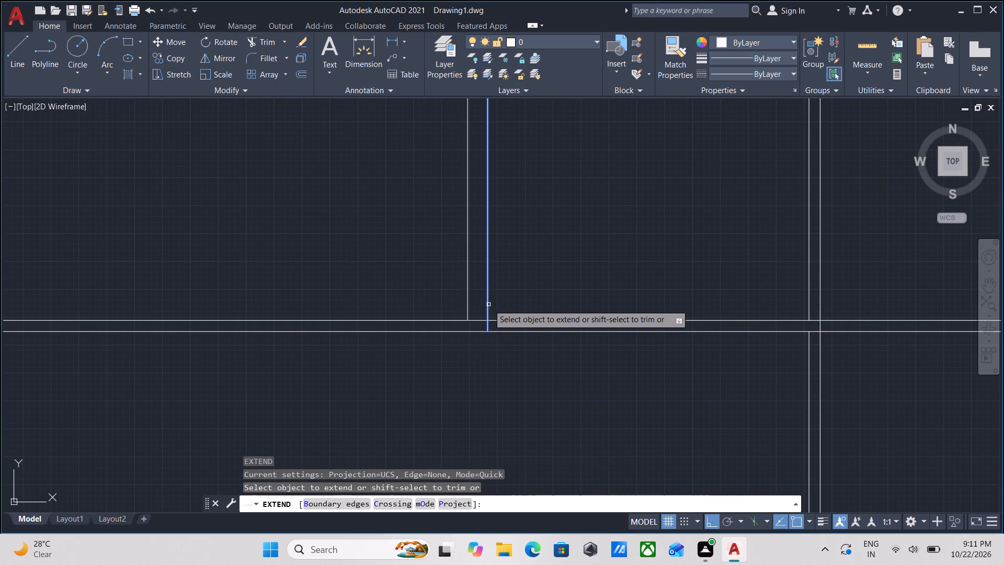
{"action": "left_click", "coordinate": [488, 304]}
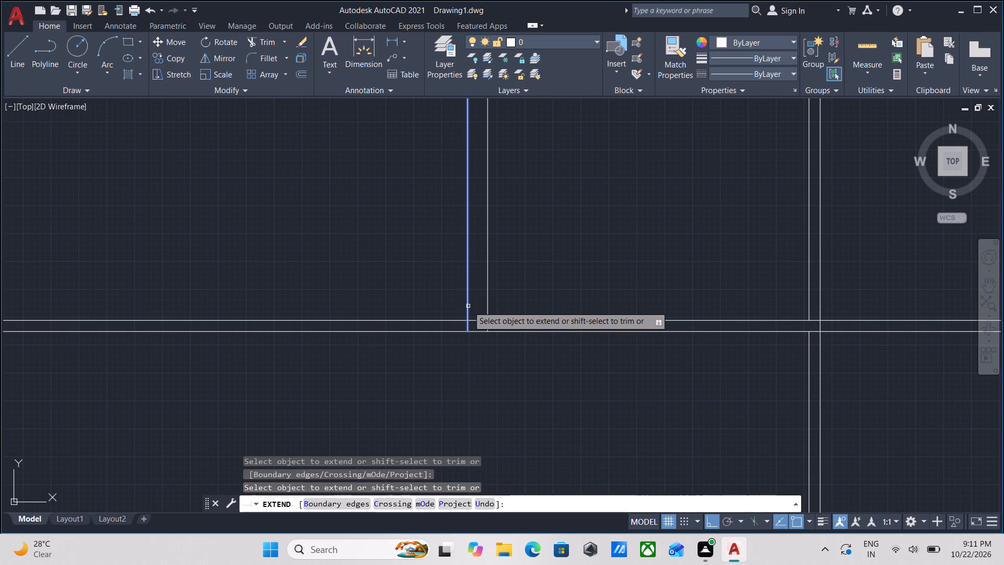
{"action": "left_click", "coordinate": [468, 306]}
{"action": "key", "text": "Escape"}
Trim away both horizontal wall lines projecting left beyond the outer left wall, below the larger left room.
{"action": "middle_click_drag", "start_coordinate": [440, 353], "coordinate": [446, 359]}
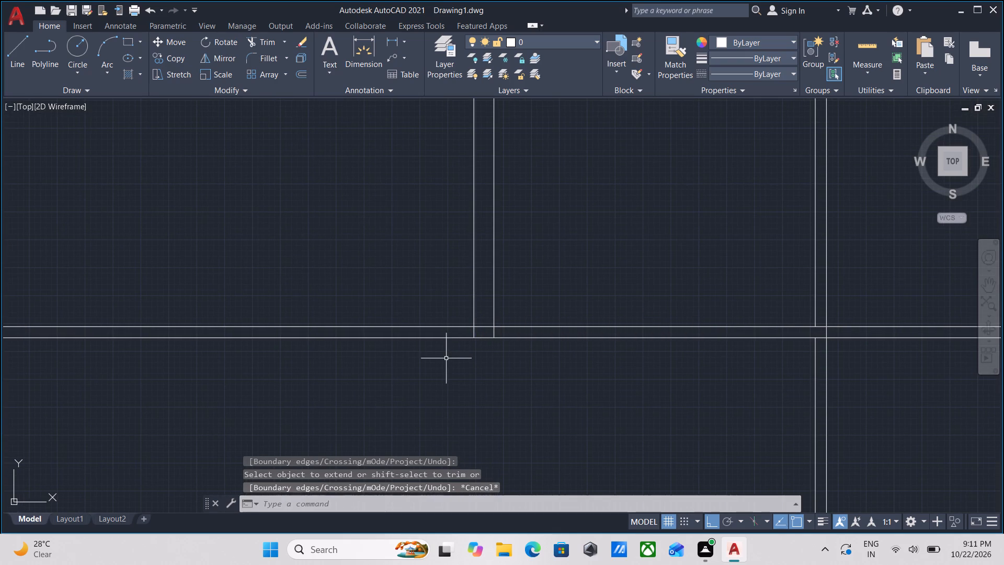
{"action": "scroll", "coordinate": [446, 355], "scroll_direction": "down", "scroll_amount": 4}
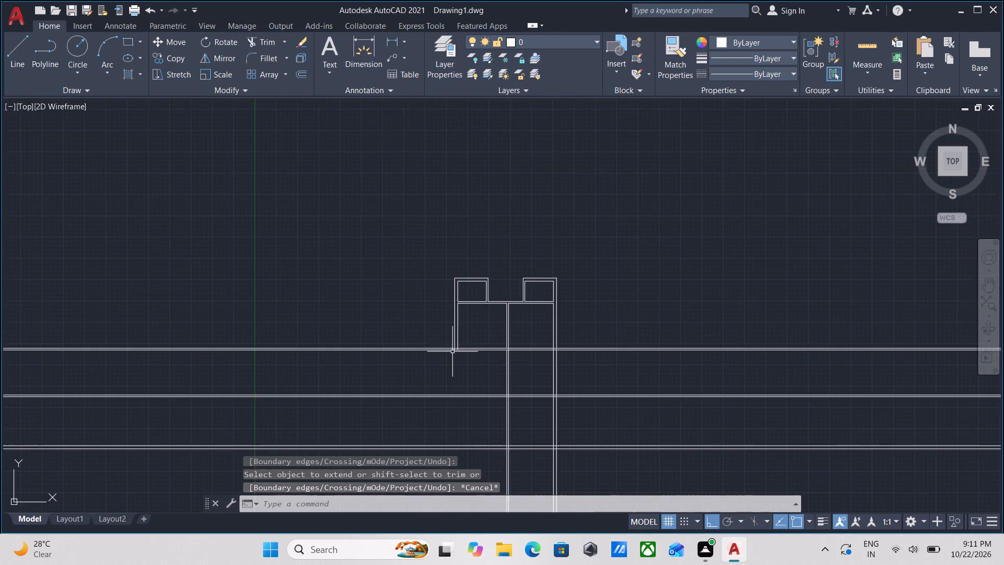
{"action": "scroll", "coordinate": [455, 350], "scroll_direction": "up", "scroll_amount": 2}
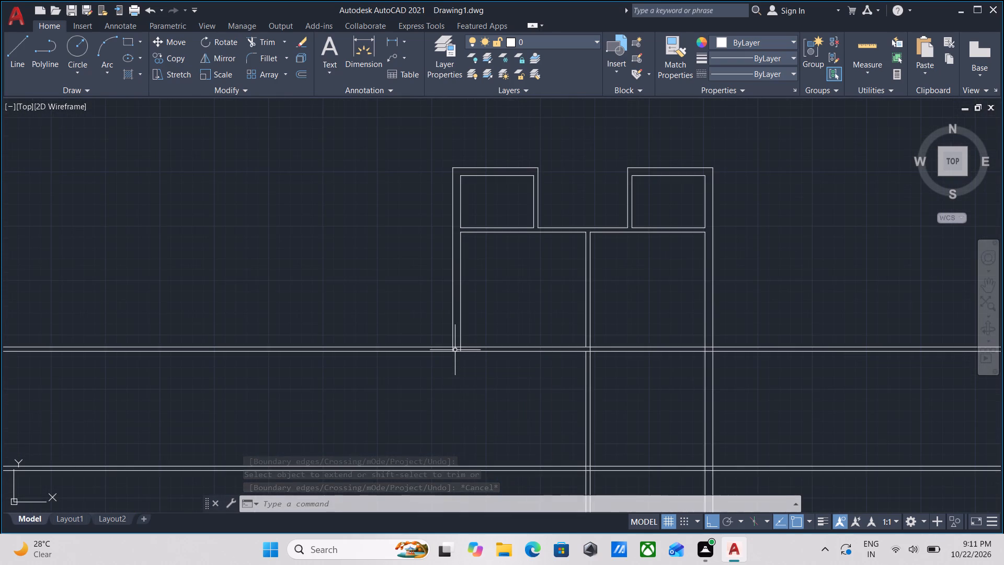
{"action": "scroll", "coordinate": [455, 350], "scroll_direction": "up", "scroll_amount": 1}
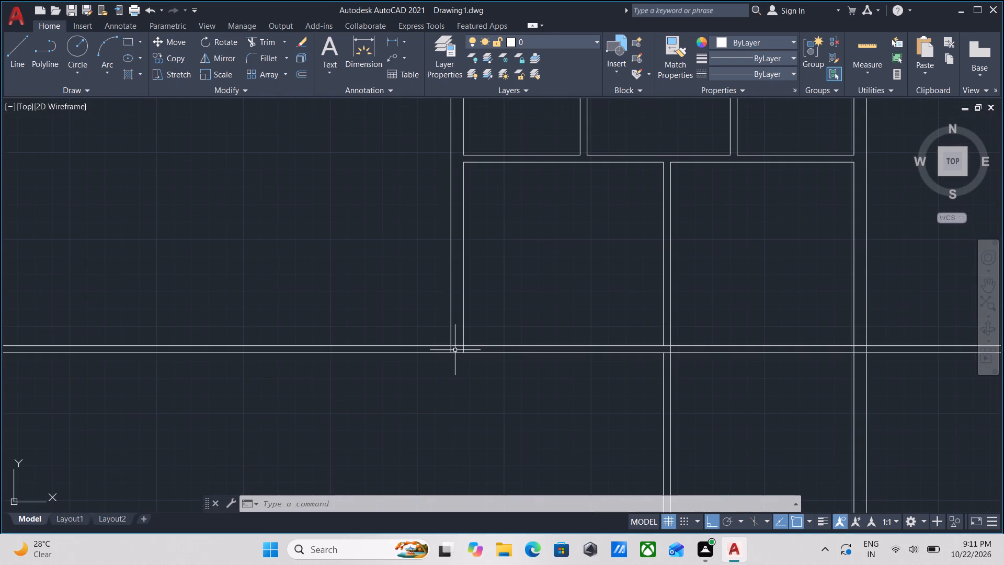
{"action": "scroll", "coordinate": [456, 342], "scroll_direction": "up", "scroll_amount": 3}
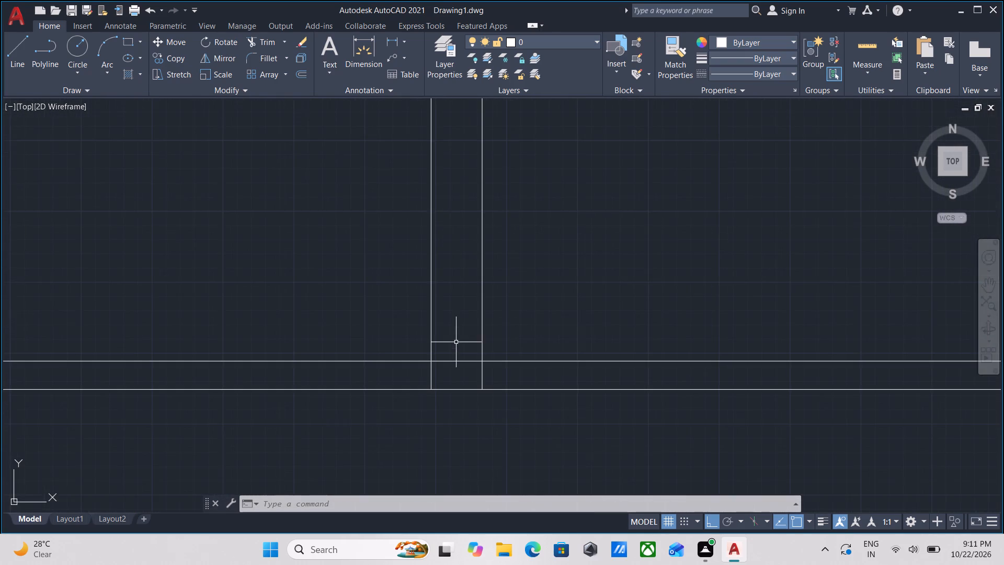
{"action": "scroll", "coordinate": [455, 342], "scroll_direction": "down", "scroll_amount": 2}
{"action": "middle_click_drag", "start_coordinate": [455, 342], "coordinate": [464, 336]}
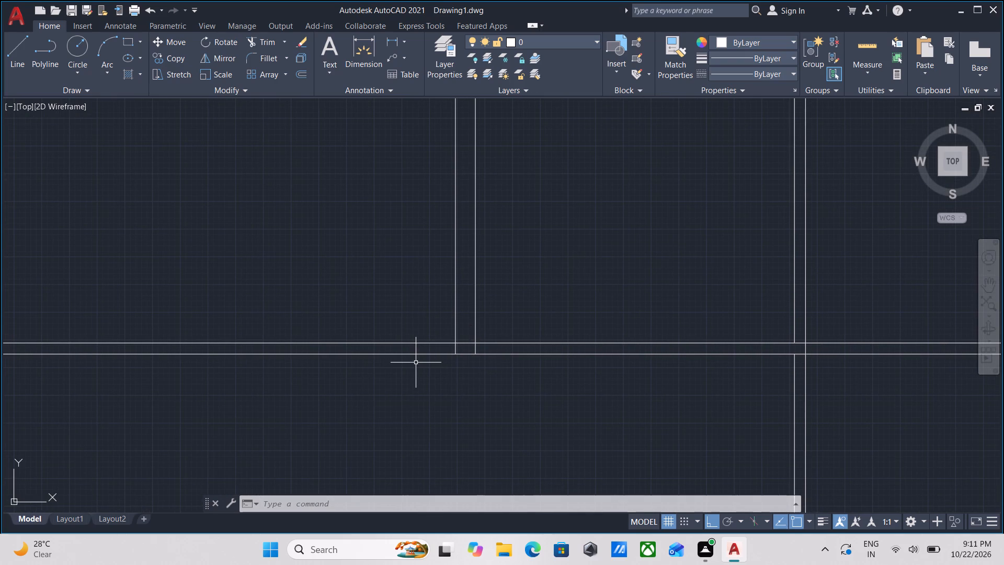
{"action": "key", "text": "BackSpace"}
{"action": "type", "text": "TR"}
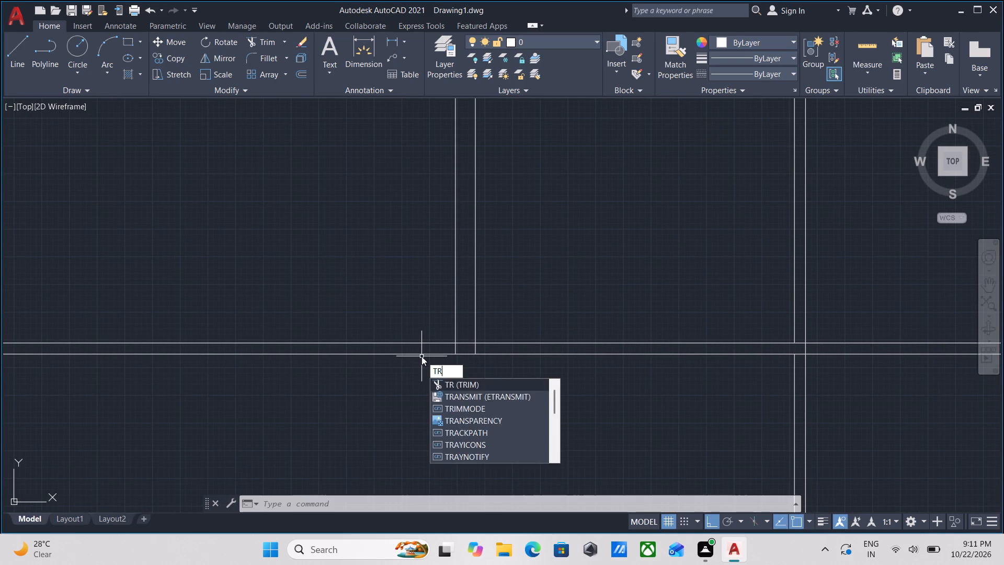
{"action": "key", "text": "Return"}
{"action": "left_click", "coordinate": [421, 360]}
{"action": "left_click", "coordinate": [418, 313]}
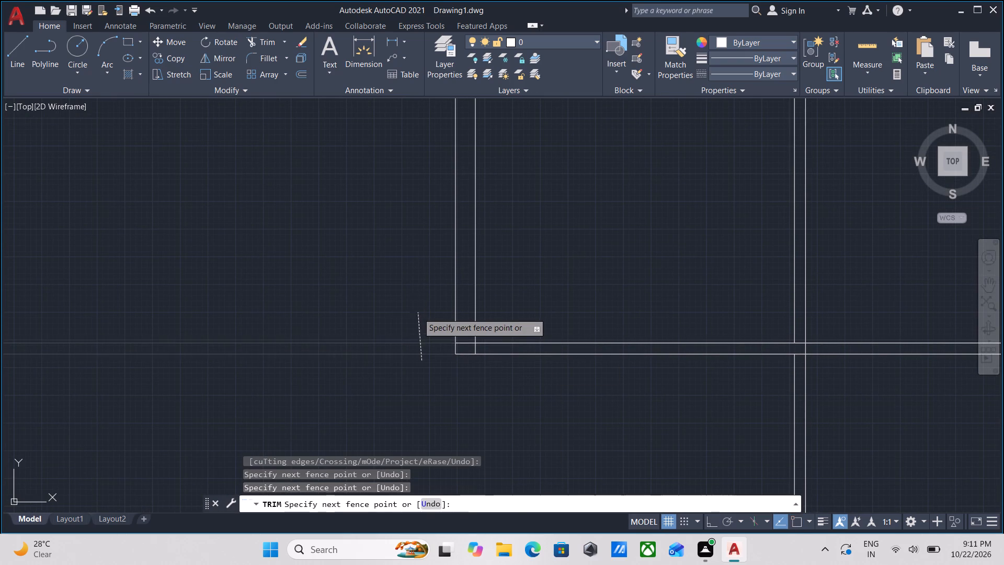
{"action": "scroll", "coordinate": [418, 313], "scroll_direction": "down", "scroll_amount": 2}
{"action": "middle_click_drag", "start_coordinate": [418, 313], "coordinate": [417, 337]}
{"action": "key", "text": "Escape"}
Offset the top inner line of the larger left room downward by 13'.
{"action": "scroll", "coordinate": [478, 272], "scroll_direction": "up", "scroll_amount": 1}
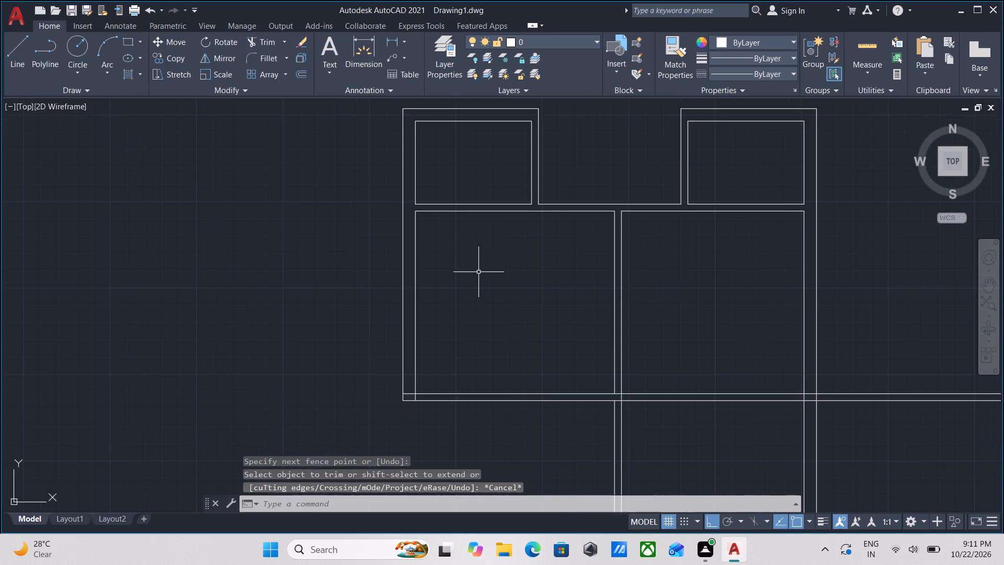
{"action": "scroll", "coordinate": [478, 272], "scroll_direction": "down", "scroll_amount": 1}
{"action": "middle_click_drag", "start_coordinate": [478, 272], "coordinate": [478, 287]}
{"action": "scroll", "coordinate": [484, 253], "scroll_direction": "up", "scroll_amount": 2}
{"action": "left_click", "coordinate": [486, 255]}
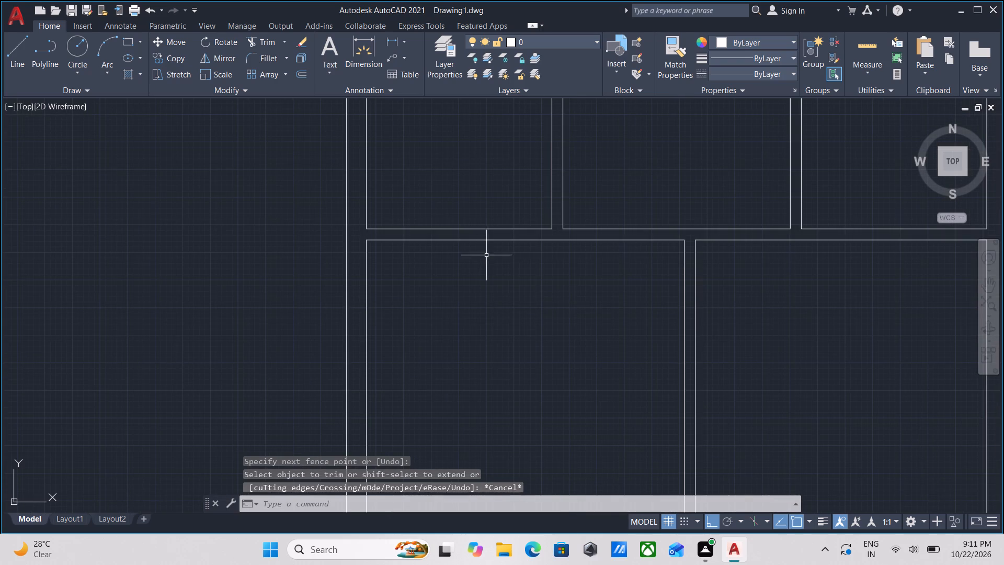
{"action": "left_click", "coordinate": [465, 234]}
{"action": "middle_click_drag", "start_coordinate": [496, 324], "coordinate": [489, 285]}
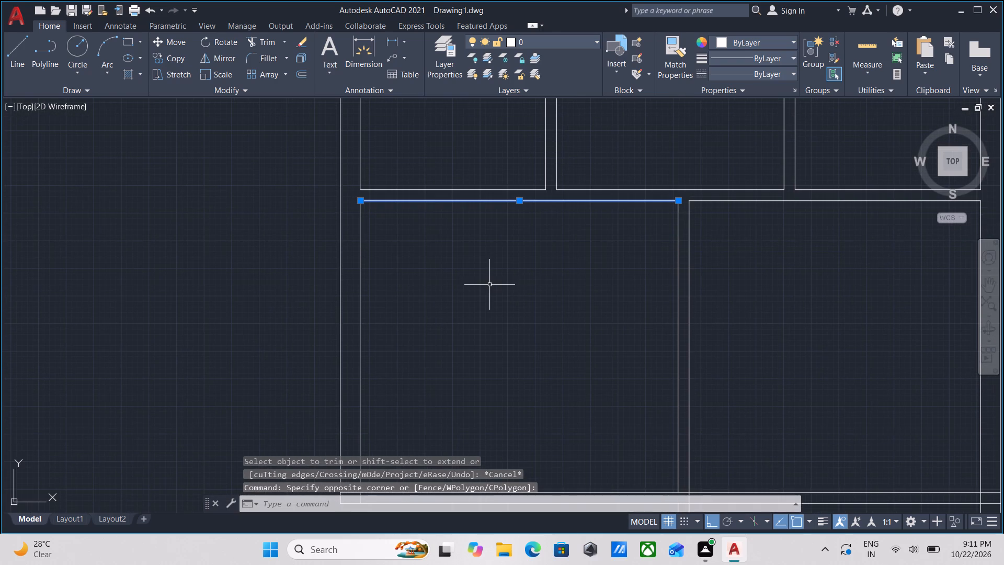
{"action": "key", "text": "o"}
{"action": "key", "text": "Return"}
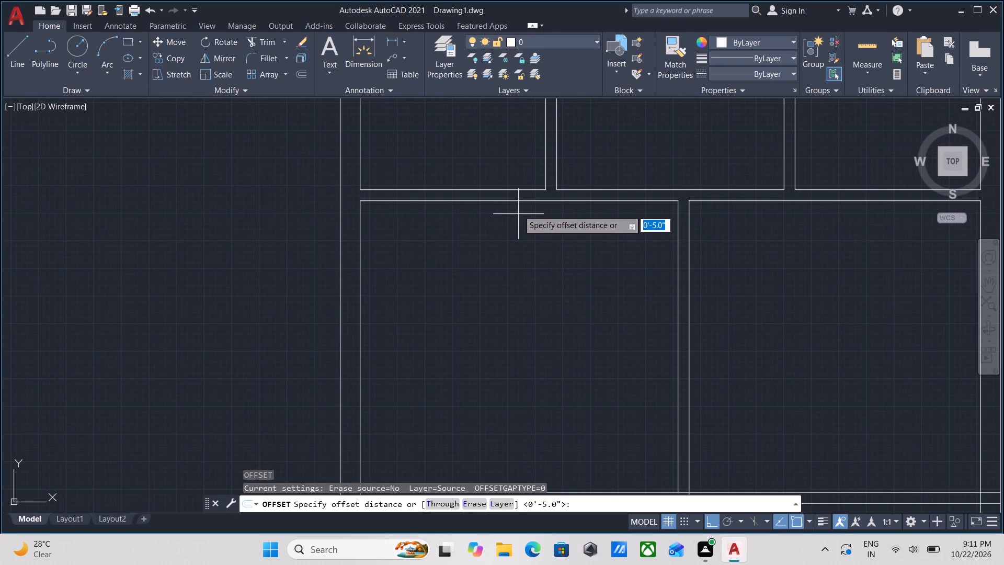
{"action": "left_click", "coordinate": [517, 204]}
{"action": "left_click", "coordinate": [523, 297]}
{"action": "scroll", "coordinate": [514, 340], "scroll_direction": "down", "scroll_amount": 1}
{"action": "middle_click_drag", "start_coordinate": [514, 340], "coordinate": [505, 273]}
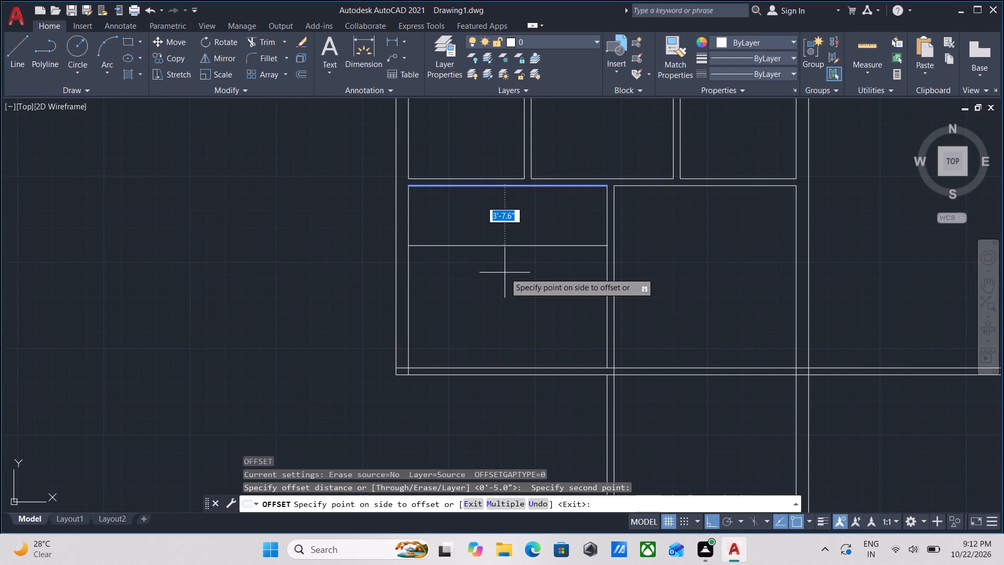
{"action": "type", "text": "13'"}
{"action": "key", "text": "Return"}
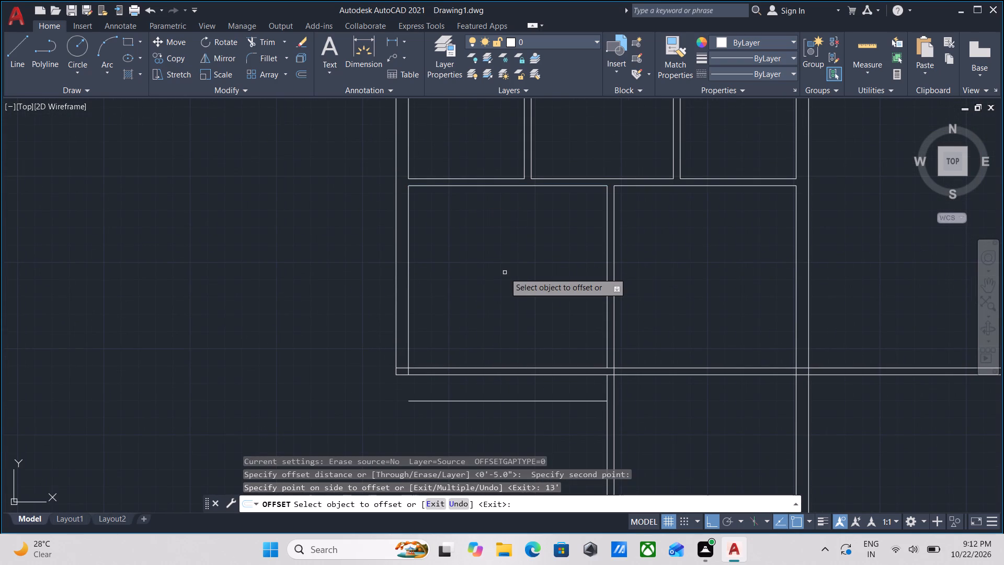
{"action": "middle_click_drag", "start_coordinate": [505, 273], "coordinate": [505, 250]}
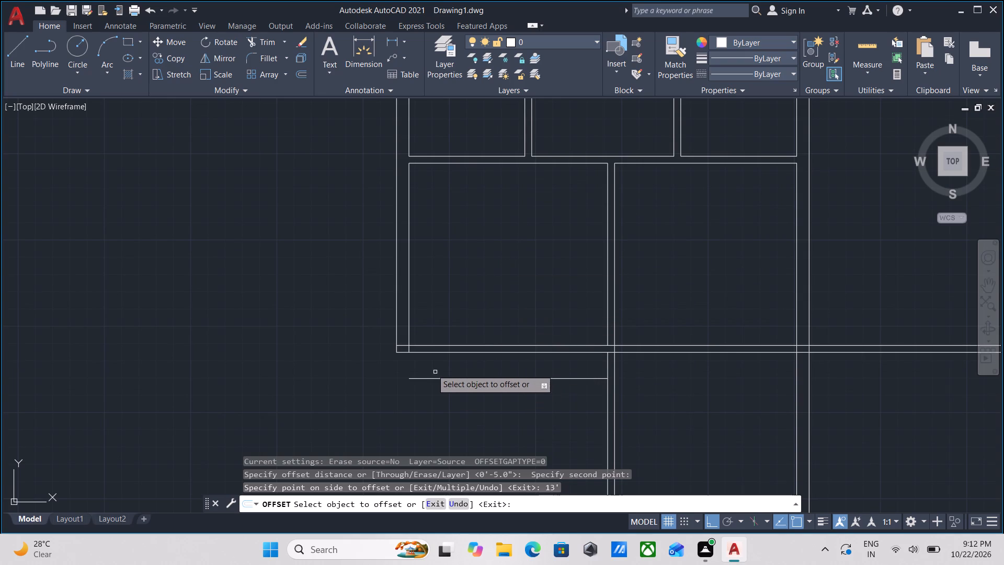
{"action": "key", "text": "Escape"}
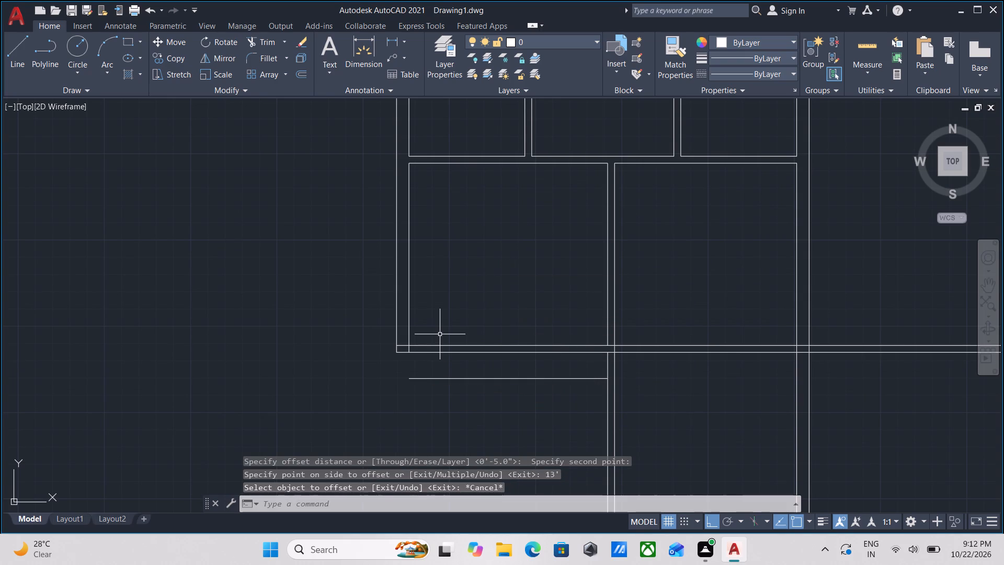
Extend both lines of the left outer wall down to the upper line of the next horizontal wall.
{"action": "type", "text": "EX"}
{"action": "key", "text": "Return"}
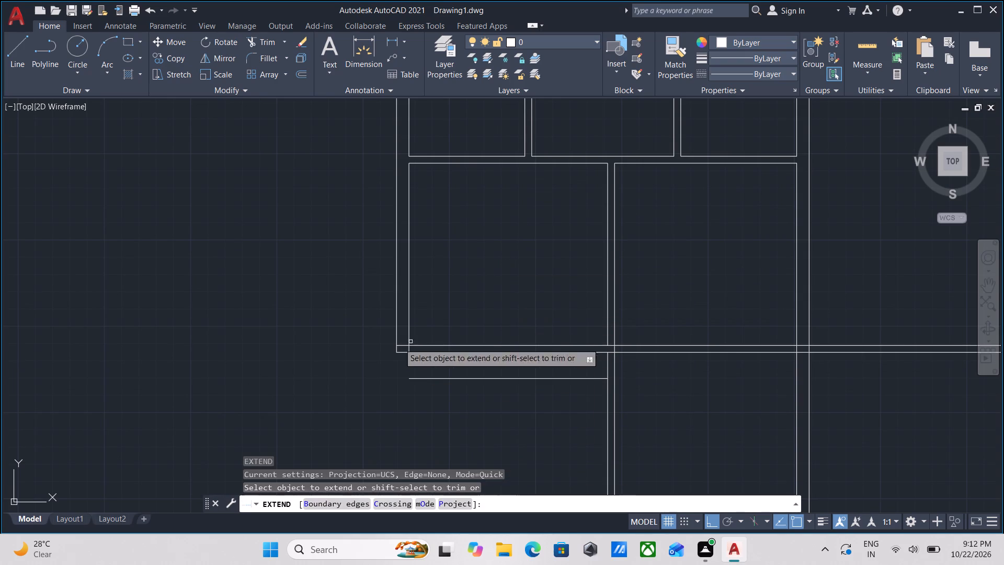
{"action": "scroll", "coordinate": [396, 324], "scroll_direction": "down", "scroll_amount": 3}
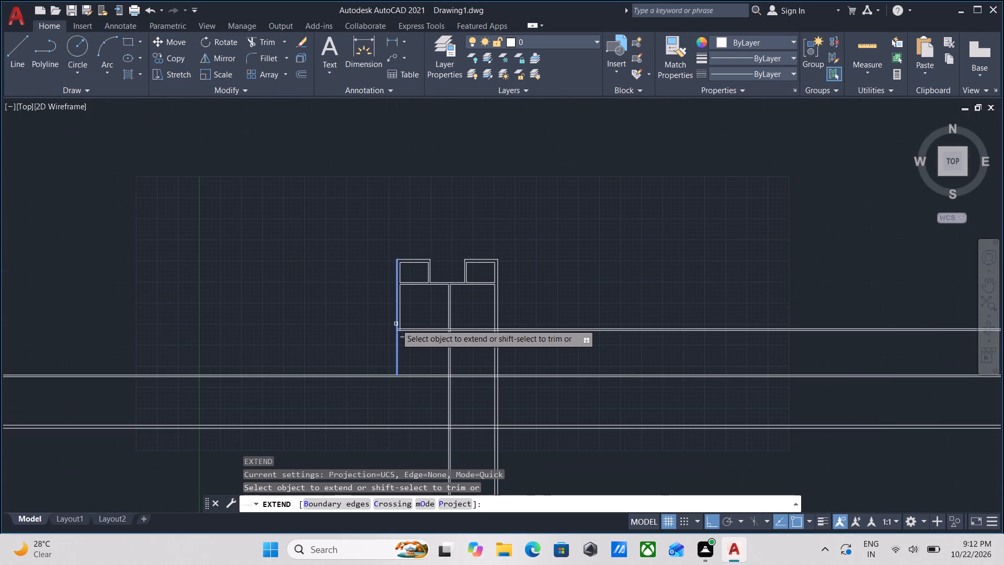
{"action": "left_click", "coordinate": [397, 323]}
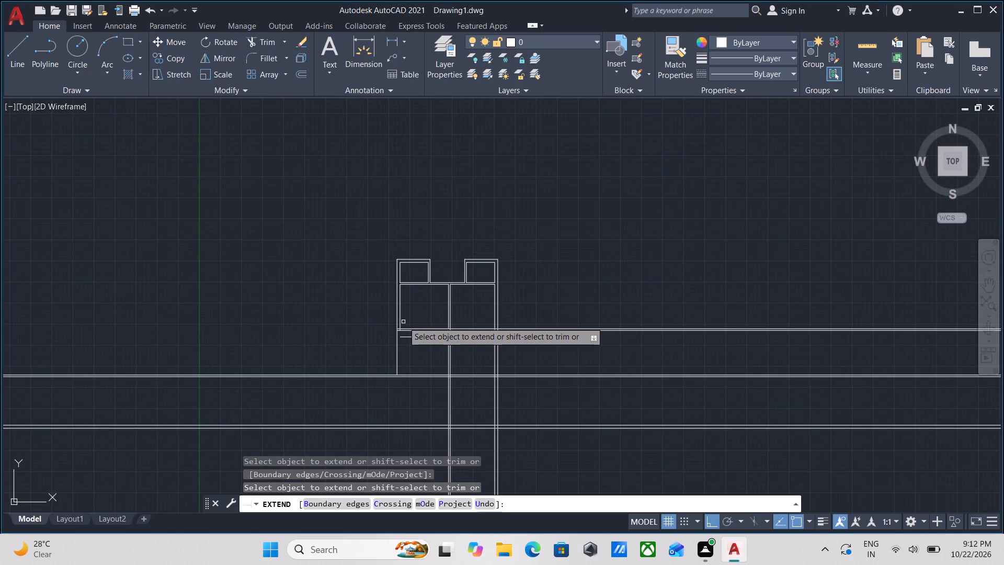
{"action": "left_click", "coordinate": [400, 322]}
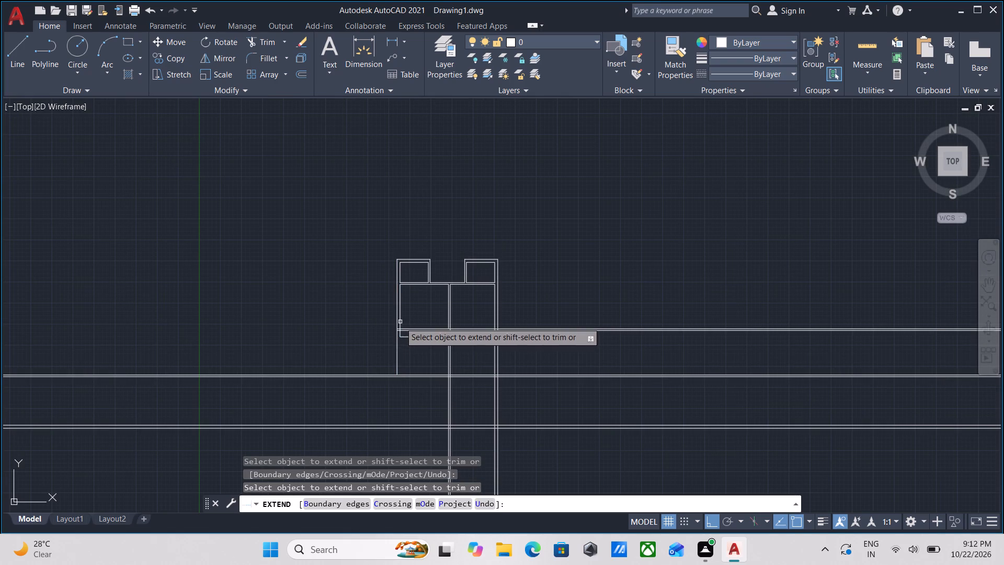
{"action": "scroll", "coordinate": [403, 333], "scroll_direction": "up", "scroll_amount": 3}
{"action": "left_click", "coordinate": [392, 337]}
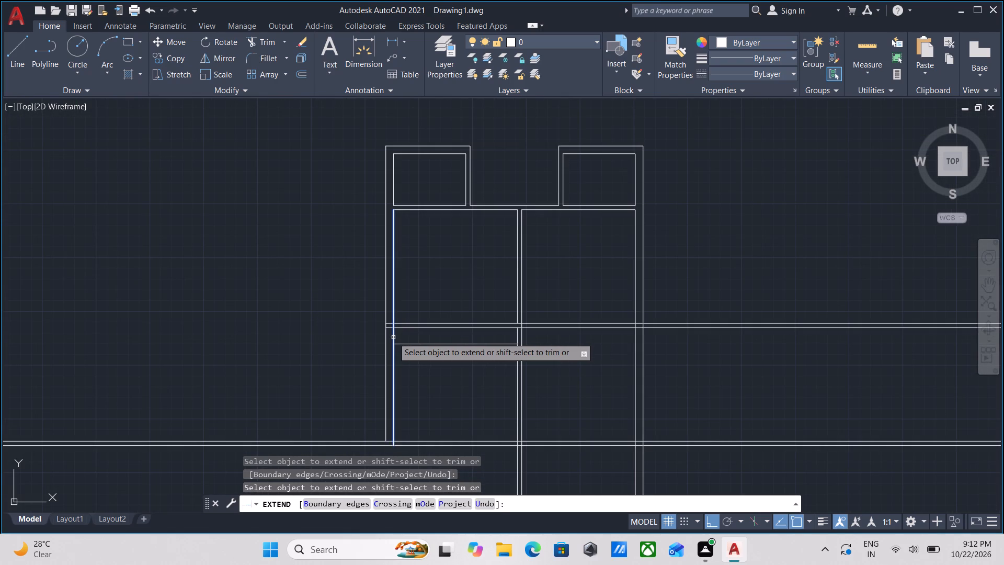
{"action": "key", "text": "Escape"}
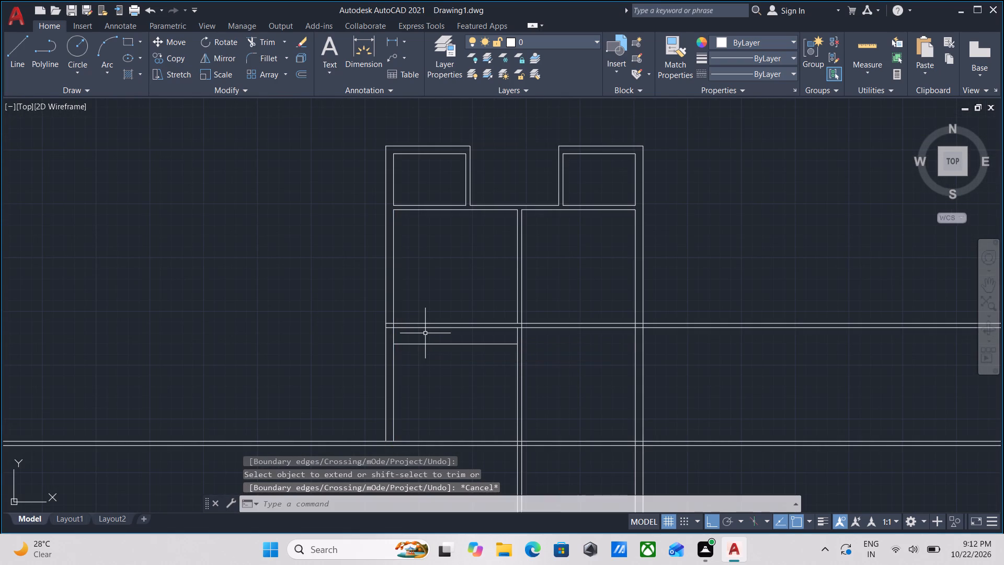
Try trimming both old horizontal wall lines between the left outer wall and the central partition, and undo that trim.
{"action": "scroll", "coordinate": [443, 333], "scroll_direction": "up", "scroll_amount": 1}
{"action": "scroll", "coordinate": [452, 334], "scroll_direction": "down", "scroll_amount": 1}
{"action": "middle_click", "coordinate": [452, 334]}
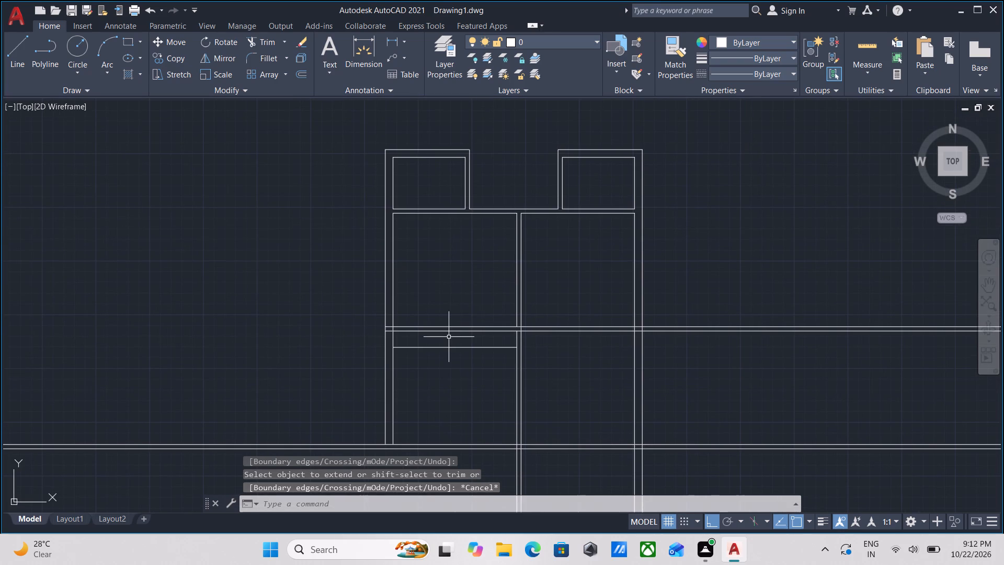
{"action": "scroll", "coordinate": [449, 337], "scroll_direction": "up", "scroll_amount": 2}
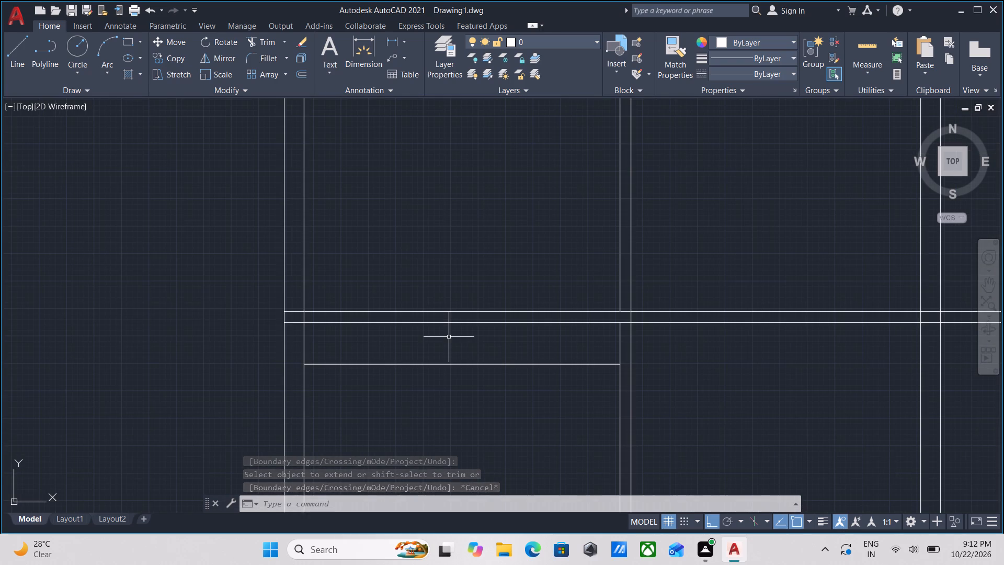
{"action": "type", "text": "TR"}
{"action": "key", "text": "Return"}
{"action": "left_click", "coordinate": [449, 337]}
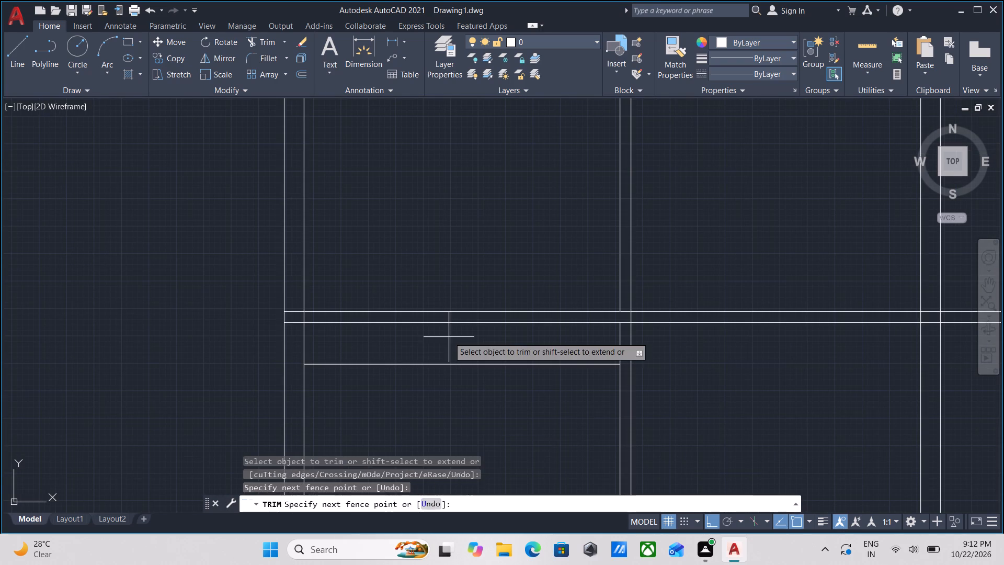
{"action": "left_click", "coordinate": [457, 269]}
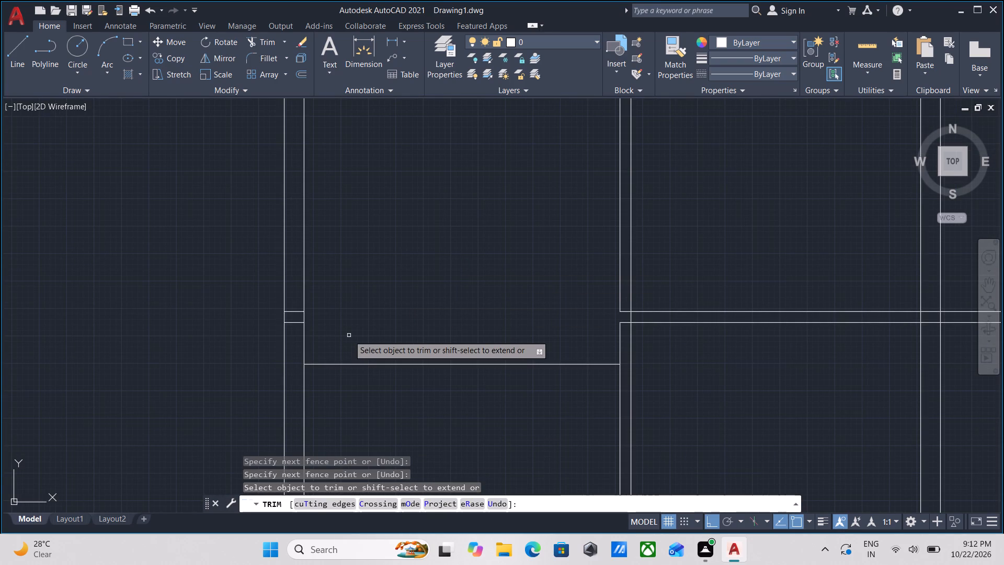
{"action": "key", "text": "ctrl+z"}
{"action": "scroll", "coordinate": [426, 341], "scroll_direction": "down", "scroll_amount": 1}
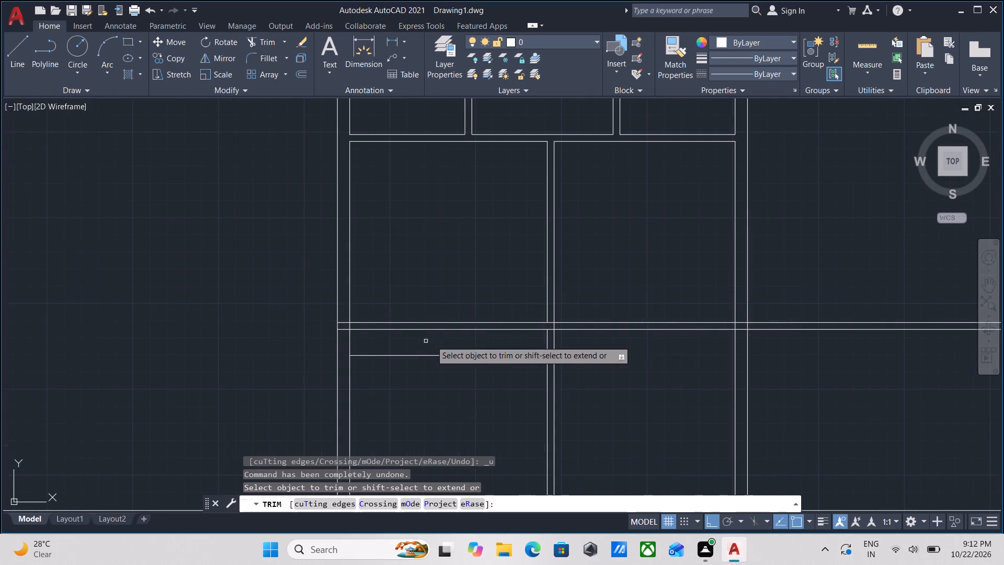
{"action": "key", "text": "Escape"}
Extend the central partition's lower left line up across the gap inside the horizontal wall.
{"action": "scroll", "coordinate": [546, 351], "scroll_direction": "up", "scroll_amount": 2}
{"action": "middle_click", "coordinate": [548, 330]}
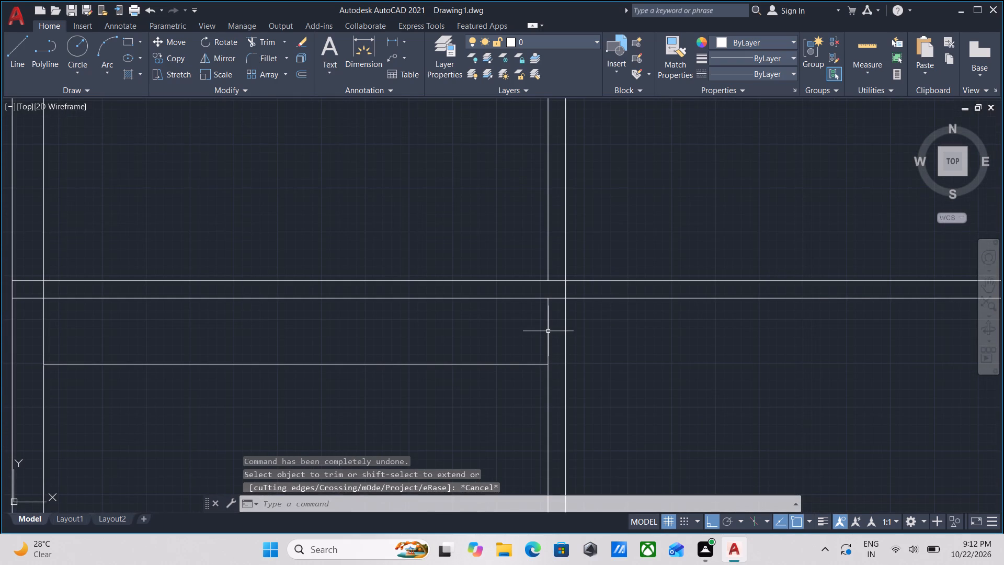
{"action": "type", "text": "EX"}
{"action": "key", "text": "Return"}
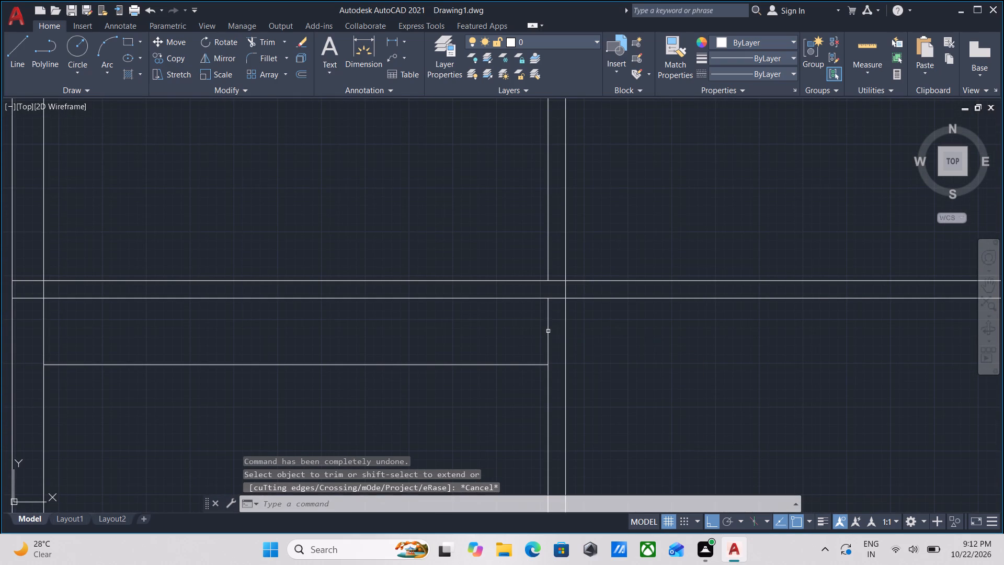
{"action": "left_click", "coordinate": [548, 330]}
{"action": "key", "text": "Escape"}
Trim both old horizontal wall lines across the larger left room and their leftover stubs inside the left outer wall.
{"action": "scroll", "coordinate": [548, 330], "scroll_direction": "down", "scroll_amount": 2}
{"action": "middle_click_drag", "start_coordinate": [499, 336], "coordinate": [503, 342]}
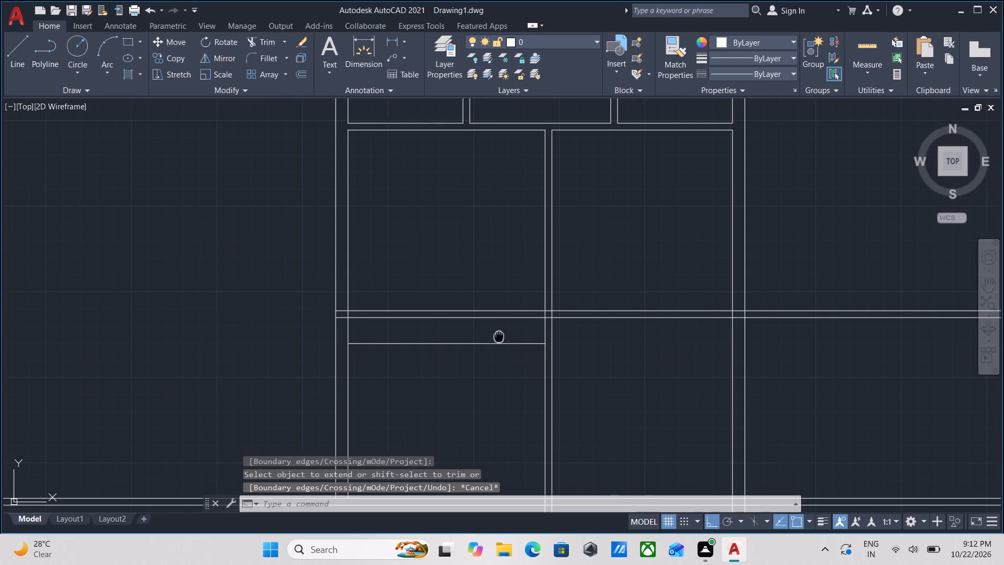
{"action": "middle_click_drag", "start_coordinate": [503, 342], "coordinate": [504, 343]}
{"action": "type", "text": "TR"}
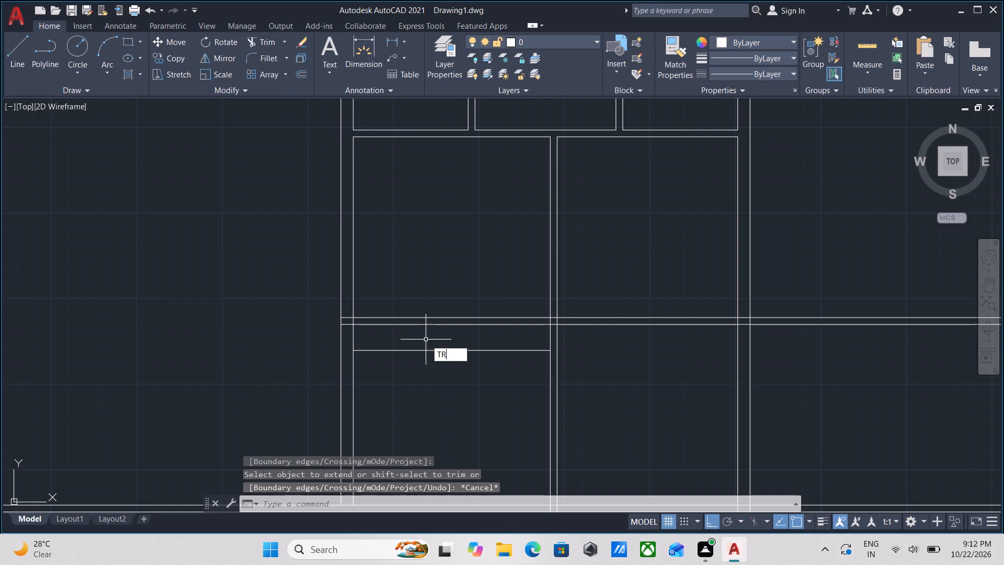
{"action": "key", "text": "Return"}
{"action": "left_click", "coordinate": [432, 338]}
{"action": "left_click", "coordinate": [439, 282]}
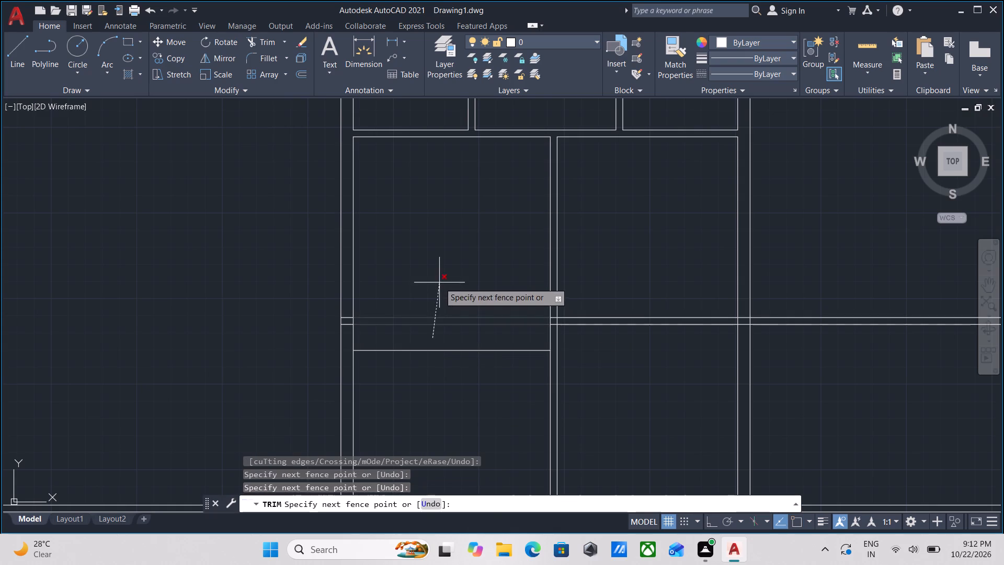
{"action": "scroll", "coordinate": [345, 341], "scroll_direction": "up", "scroll_amount": 2}
{"action": "left_click", "coordinate": [350, 322]}
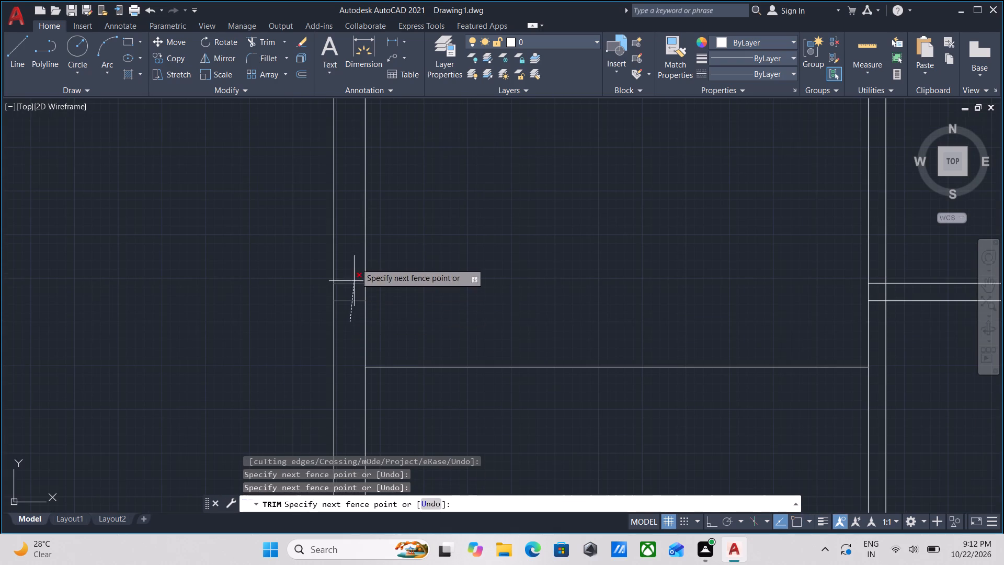
{"action": "left_click", "coordinate": [356, 261]}
{"action": "key", "text": "Escape"}
Offset the larger left room's new bottom line downward by 5" to form its lower wall.
{"action": "left_click_drag", "start_coordinate": [587, 408], "coordinate": [567, 385]}
{"action": "left_click", "coordinate": [519, 320]}
{"action": "key", "text": "o"}
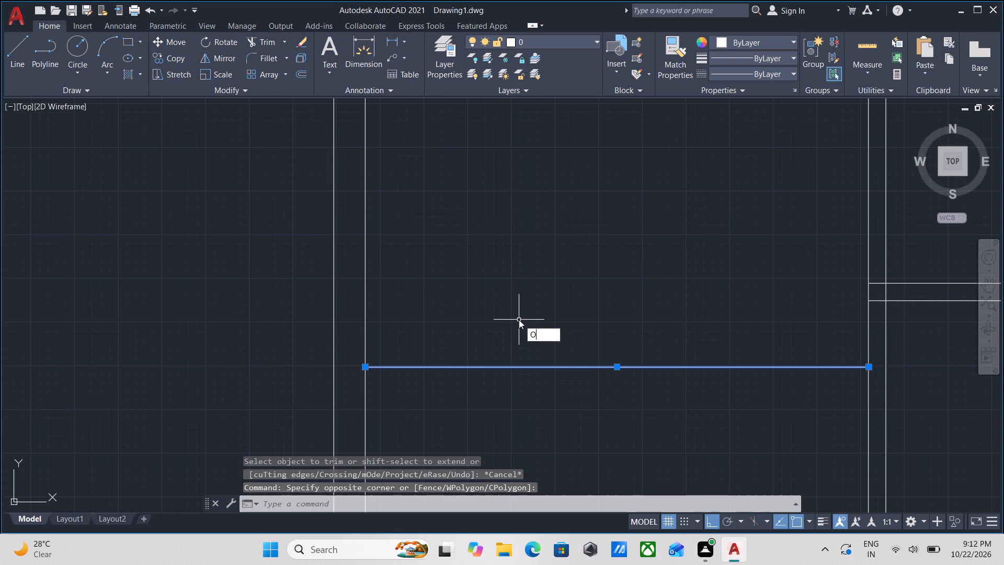
{"action": "key", "text": "Return"}
{"action": "scroll", "coordinate": [519, 320], "scroll_direction": "down", "scroll_amount": 2}
{"action": "middle_click_drag", "start_coordinate": [517, 318], "coordinate": [458, 312]}
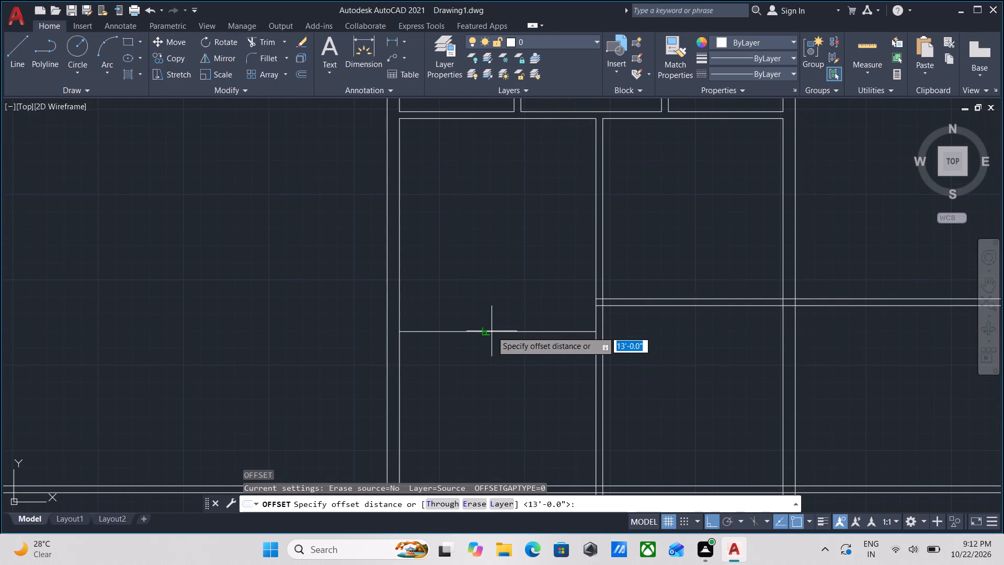
{"action": "left_click", "coordinate": [484, 332]}
{"action": "left_click", "coordinate": [485, 354]}
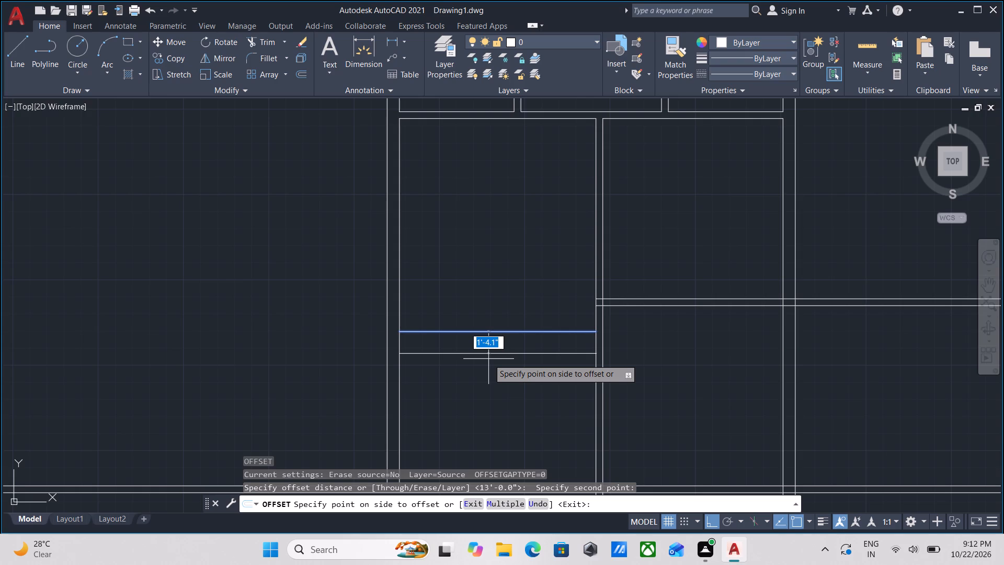
{"action": "key", "text": "5"}
{"action": "key", "text": "Return"}
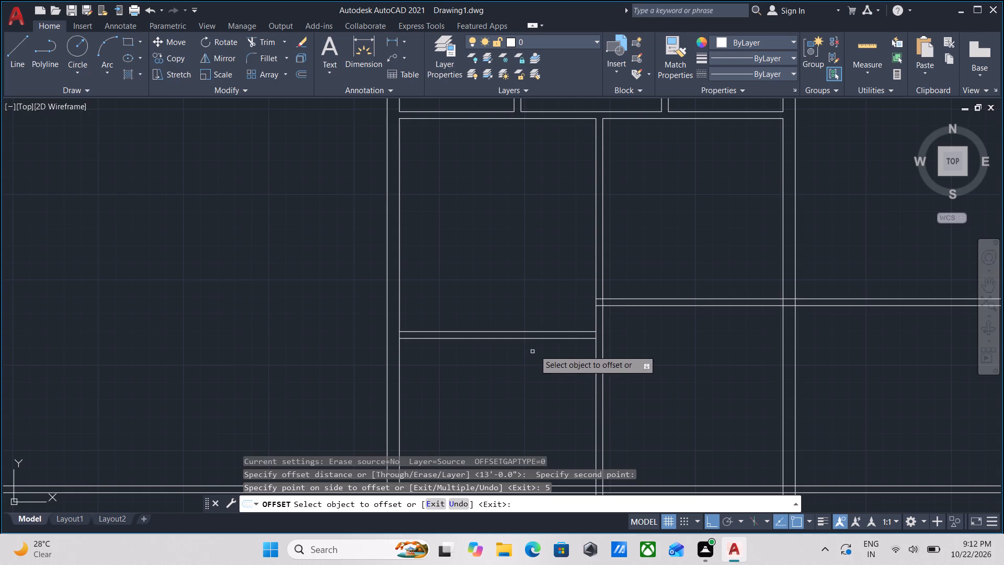
{"action": "middle_click_drag", "start_coordinate": [569, 335], "coordinate": [554, 340]}
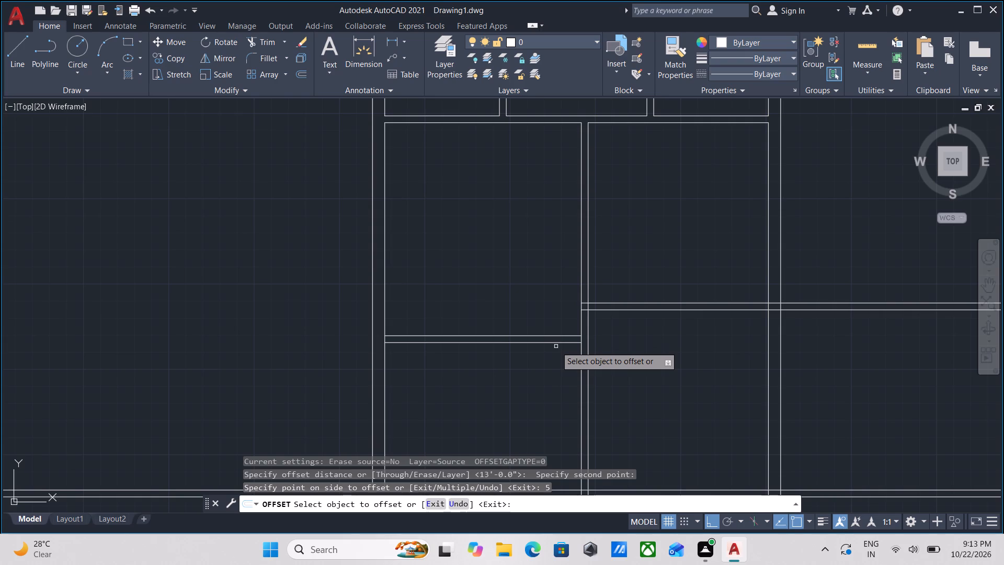
{"action": "scroll", "coordinate": [557, 346], "scroll_direction": "up", "scroll_amount": 1}
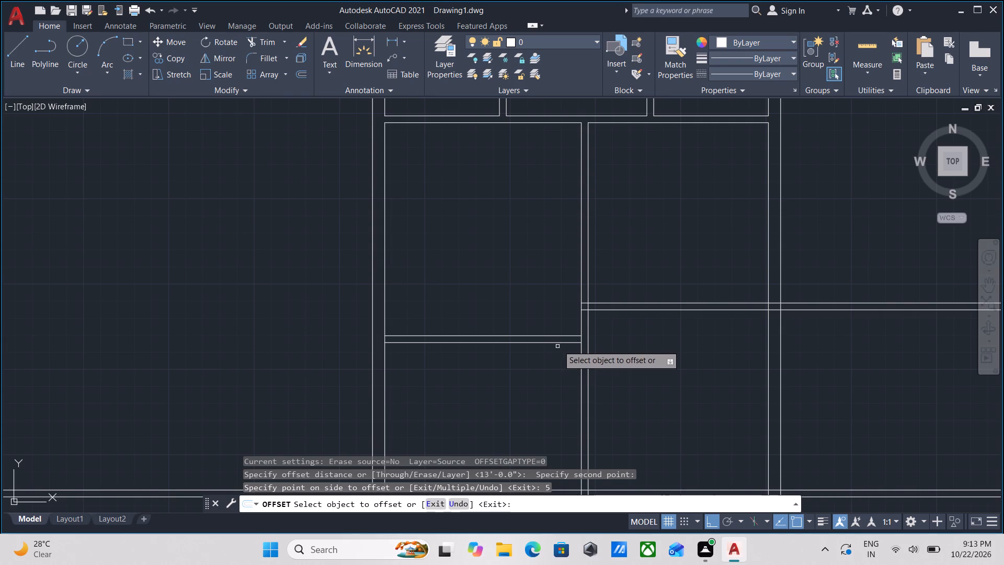
{"action": "middle_click_drag", "start_coordinate": [578, 325], "coordinate": [500, 333]}
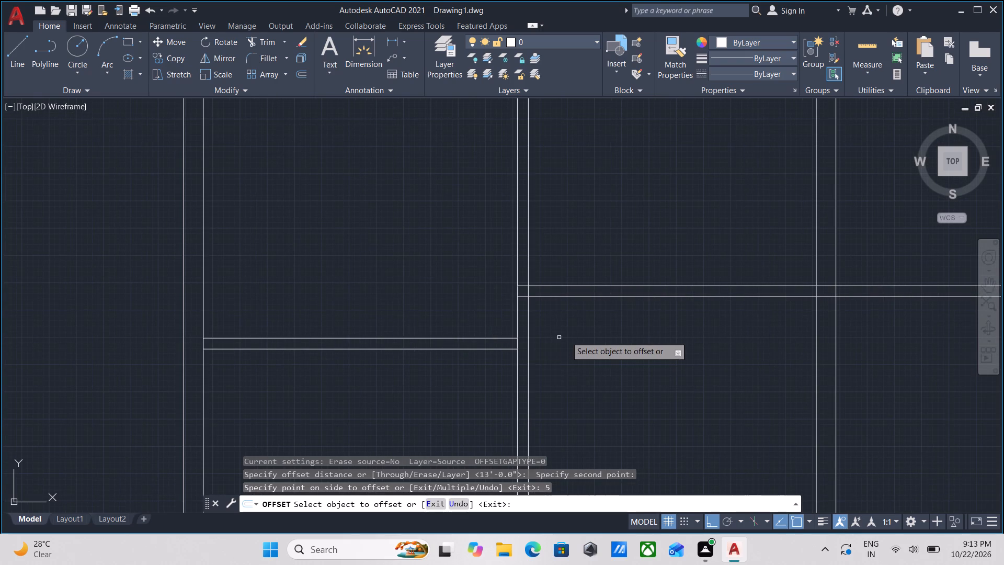
{"action": "scroll", "coordinate": [575, 335], "scroll_direction": "down", "scroll_amount": 2}
{"action": "middle_click_drag", "start_coordinate": [575, 335], "coordinate": [575, 341]}
{"action": "scroll", "coordinate": [568, 339], "scroll_direction": "up", "scroll_amount": 3}
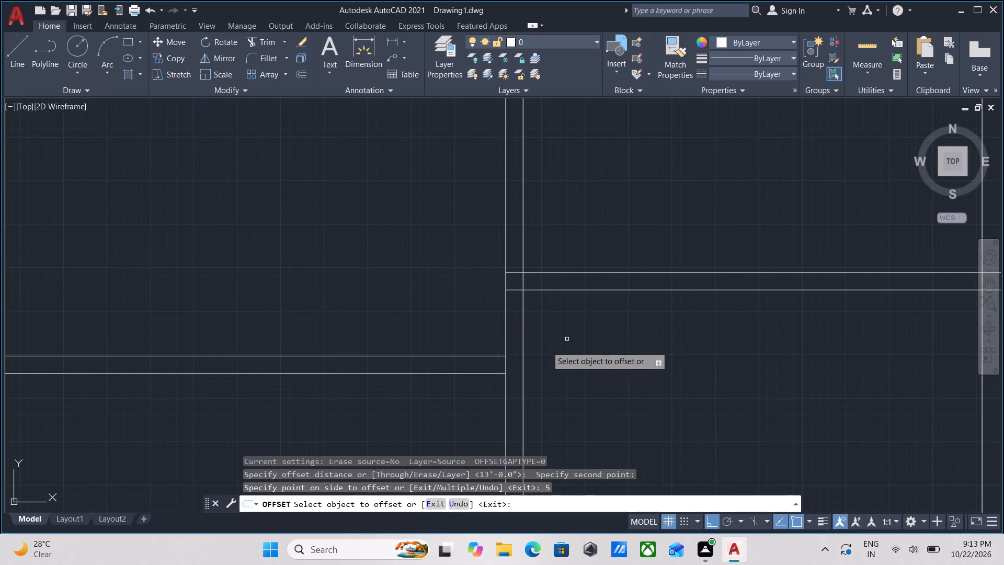
{"action": "key", "text": "Escape"}
Check the dimensions of the space below the larger left room's new 5" wall with quick measuring.
{"action": "middle_click_drag", "start_coordinate": [507, 361], "coordinate": [508, 337]}
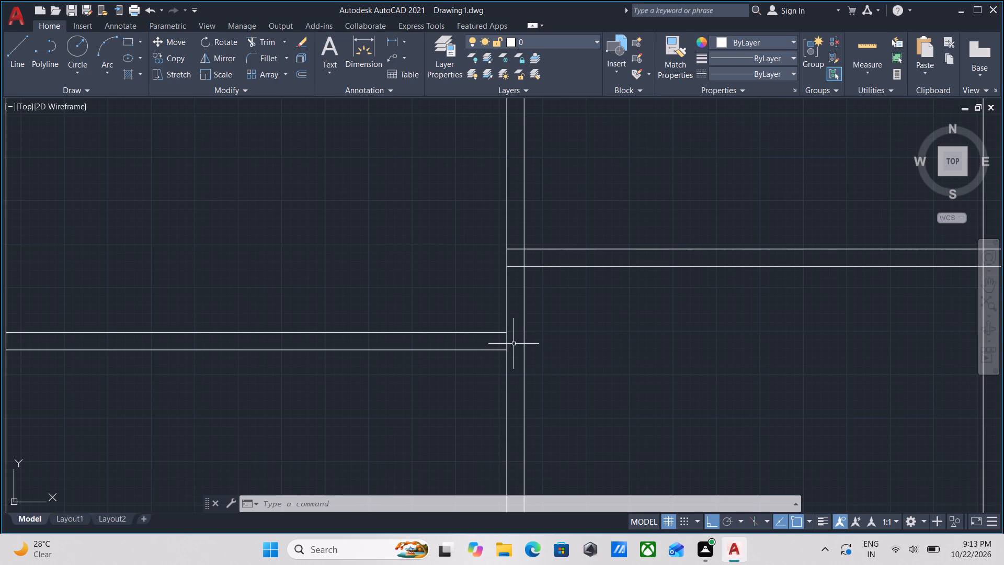
{"action": "scroll", "coordinate": [514, 344], "scroll_direction": "down", "scroll_amount": 2}
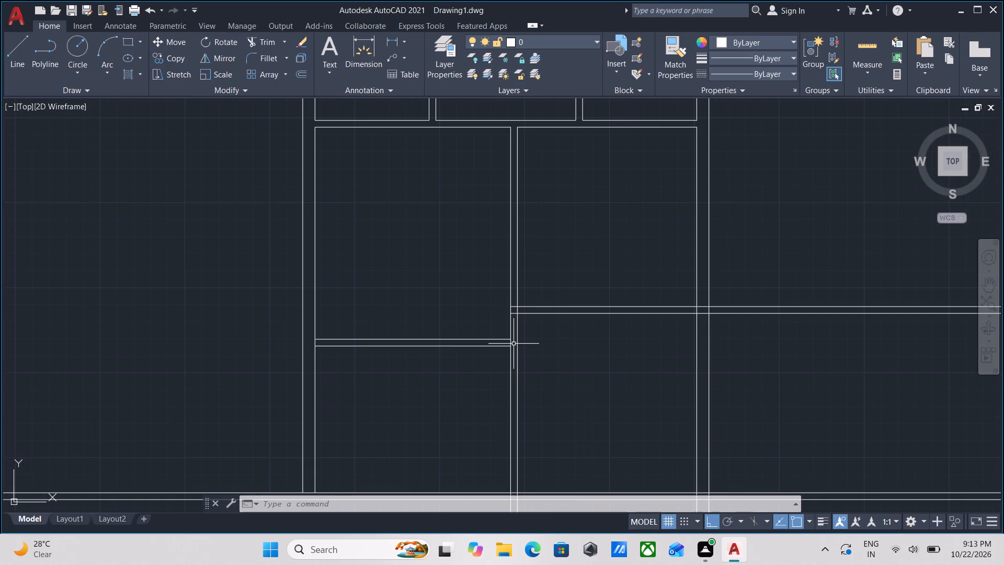
{"action": "middle_click_drag", "start_coordinate": [481, 353], "coordinate": [545, 315]}
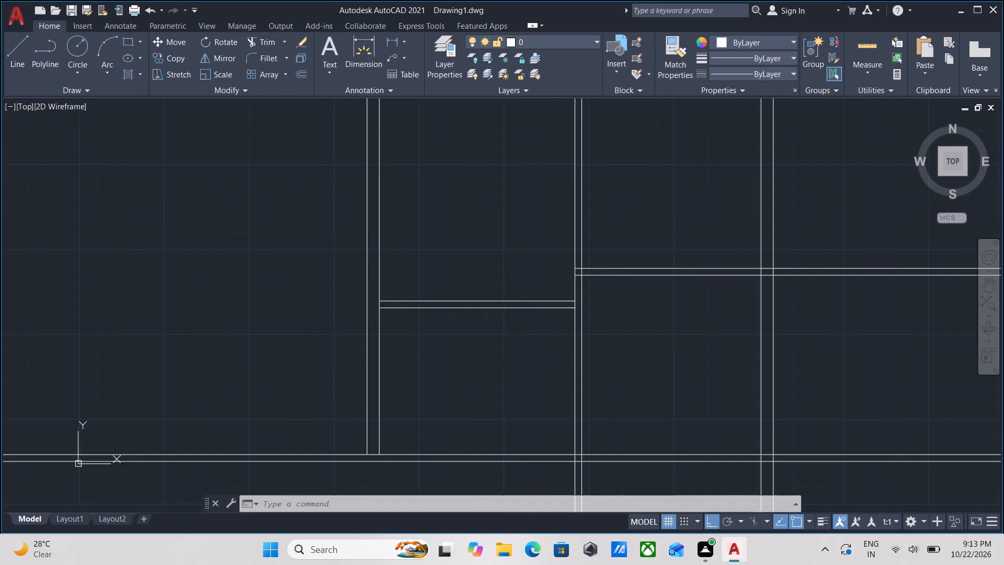
{"action": "middle_click_drag", "start_coordinate": [459, 336], "coordinate": [492, 324]}
{"action": "scroll", "coordinate": [454, 325], "scroll_direction": "down", "scroll_amount": 2}
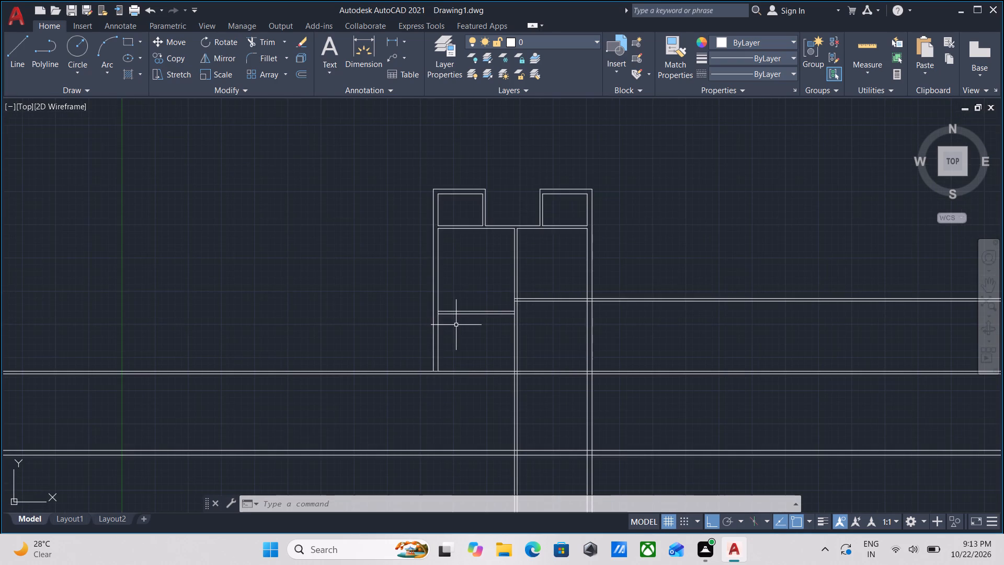
{"action": "scroll", "coordinate": [461, 323], "scroll_direction": "down", "scroll_amount": 2}
{"action": "scroll", "coordinate": [461, 323], "scroll_direction": "up", "scroll_amount": 3}
{"action": "middle_click_drag", "start_coordinate": [430, 333], "coordinate": [442, 317]}
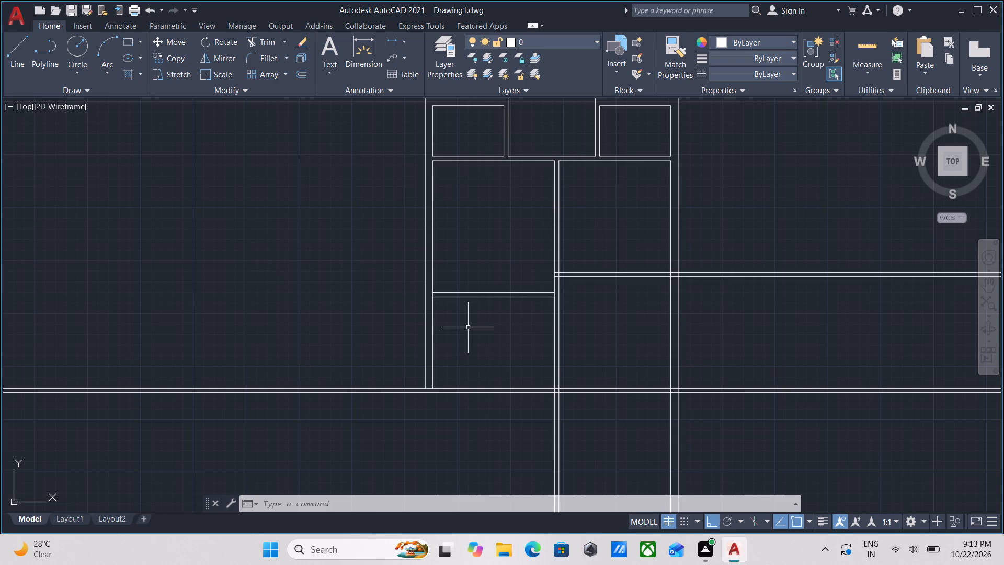
{"action": "key", "text": "m"}
{"action": "type", "text": "EA"}
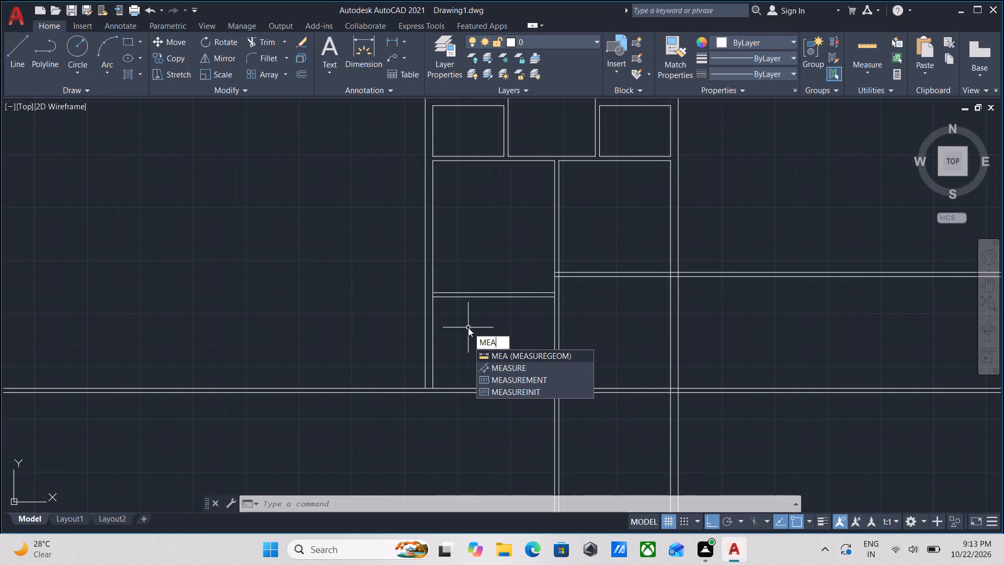
{"action": "key", "text": "Return"}
{"action": "scroll", "coordinate": [497, 336], "scroll_direction": "down", "scroll_amount": 1}
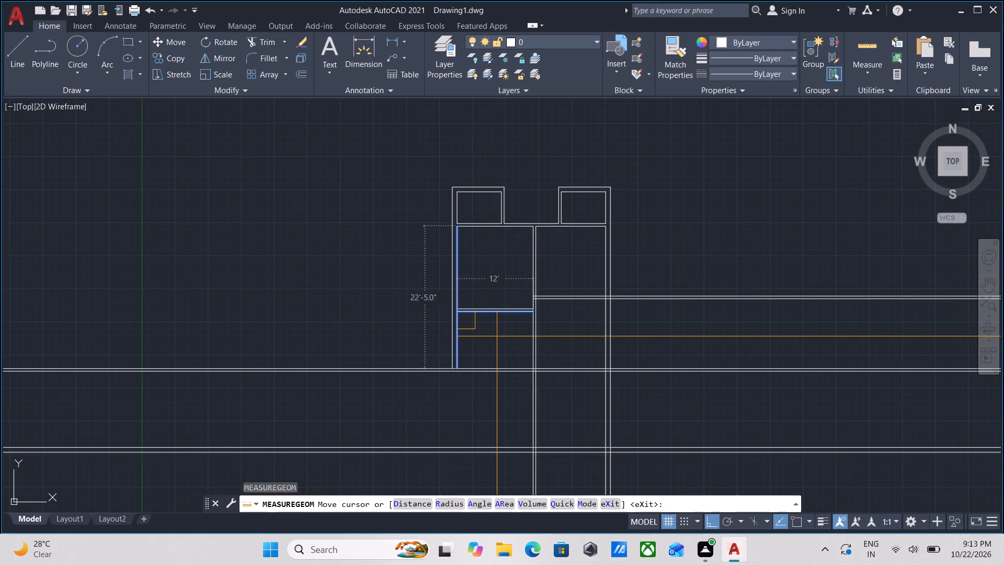
{"action": "key", "text": "Escape"}
Extend both lines of the left outer wall downward to the lower line of the next horizontal wall.
{"action": "scroll", "coordinate": [467, 363], "scroll_direction": "up", "scroll_amount": 2}
{"action": "middle_click_drag", "start_coordinate": [463, 363], "coordinate": [466, 358]}
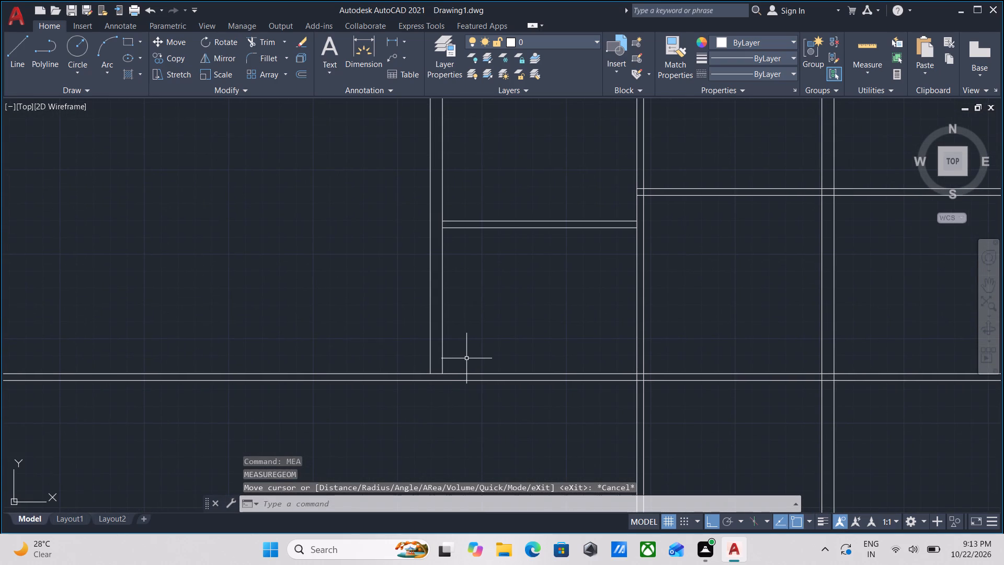
{"action": "key", "text": "e"}
{"action": "key", "text": "x"}
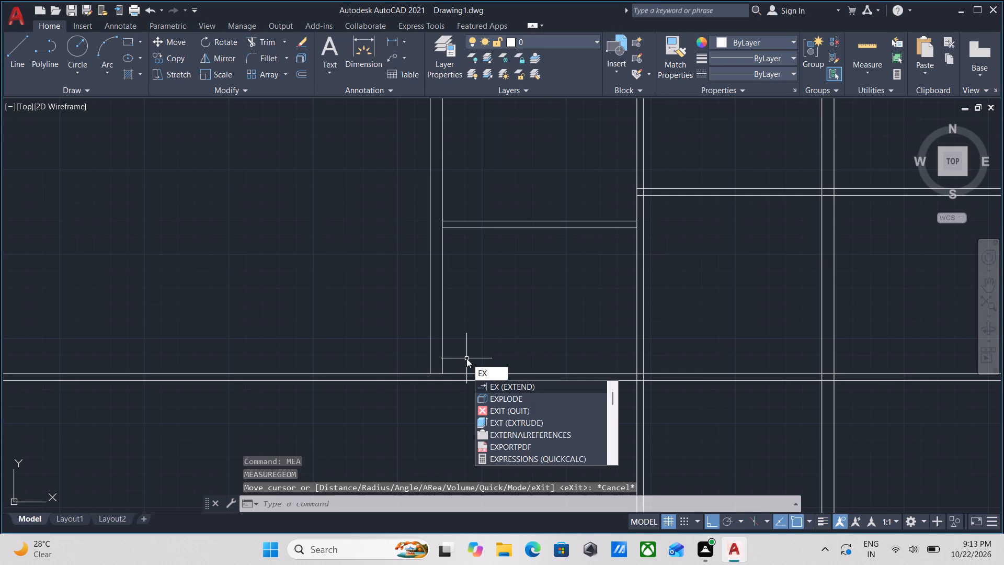
{"action": "key", "text": "Return"}
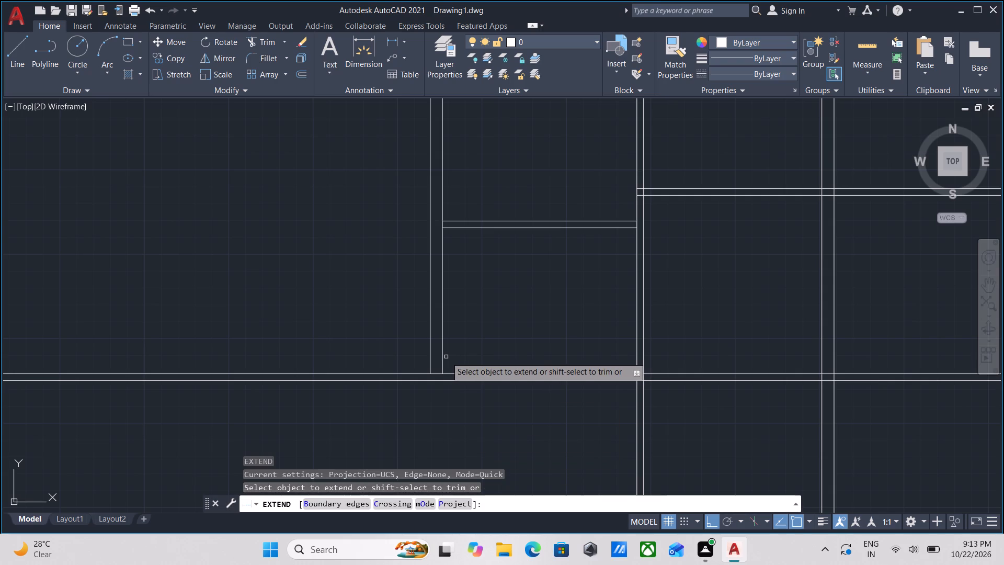
{"action": "scroll", "coordinate": [442, 353], "scroll_direction": "down", "scroll_amount": 1}
{"action": "left_click", "coordinate": [442, 353]}
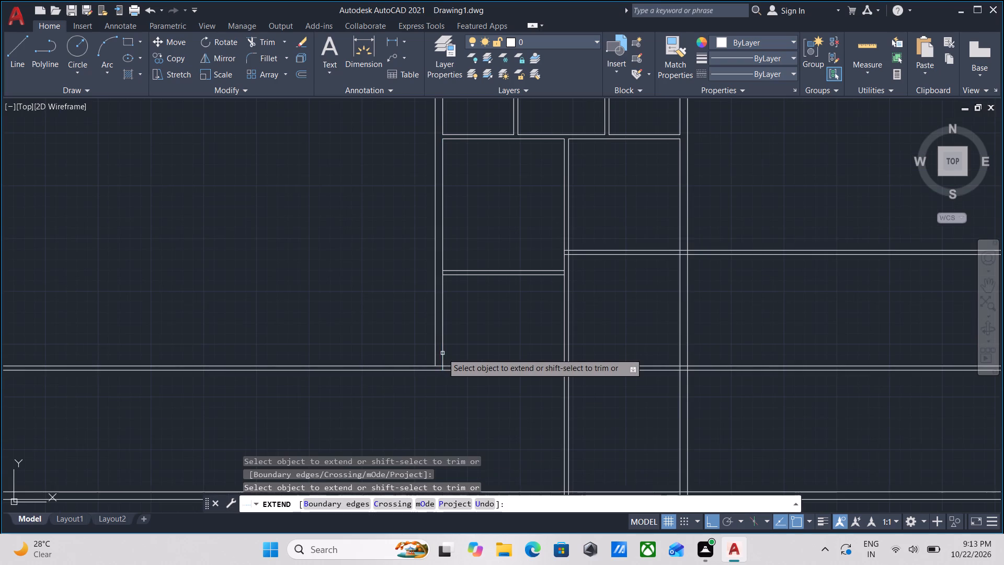
{"action": "scroll", "coordinate": [443, 353], "scroll_direction": "down", "scroll_amount": 2}
{"action": "left_click", "coordinate": [443, 353]}
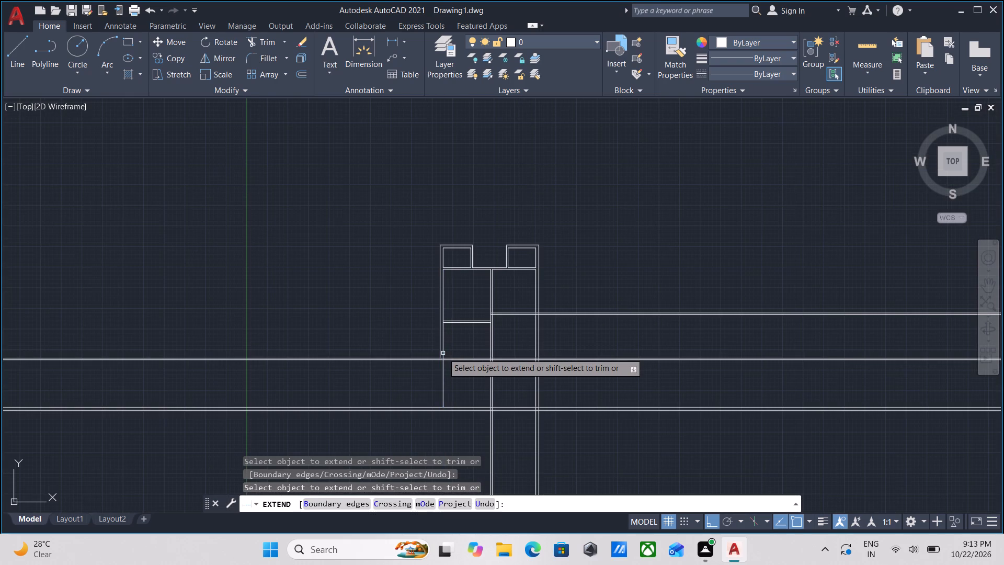
{"action": "scroll", "coordinate": [442, 353], "scroll_direction": "up", "scroll_amount": 3}
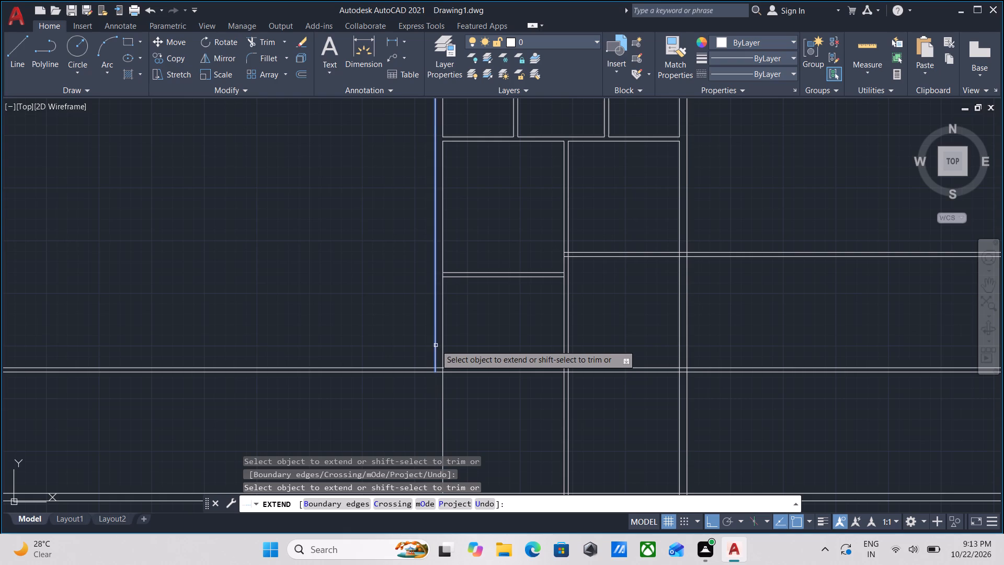
{"action": "left_click", "coordinate": [436, 345]}
{"action": "scroll", "coordinate": [436, 348], "scroll_direction": "down", "scroll_amount": 2}
{"action": "left_click", "coordinate": [436, 348]}
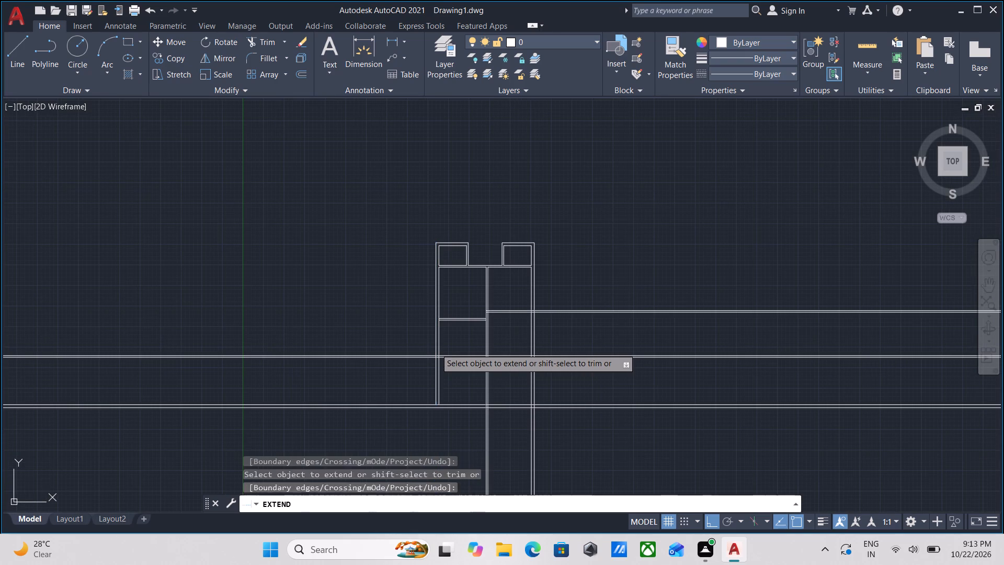
{"action": "scroll", "coordinate": [436, 348], "scroll_direction": "up", "scroll_amount": 3}
{"action": "scroll", "coordinate": [436, 348], "scroll_direction": "down", "scroll_amount": 3}
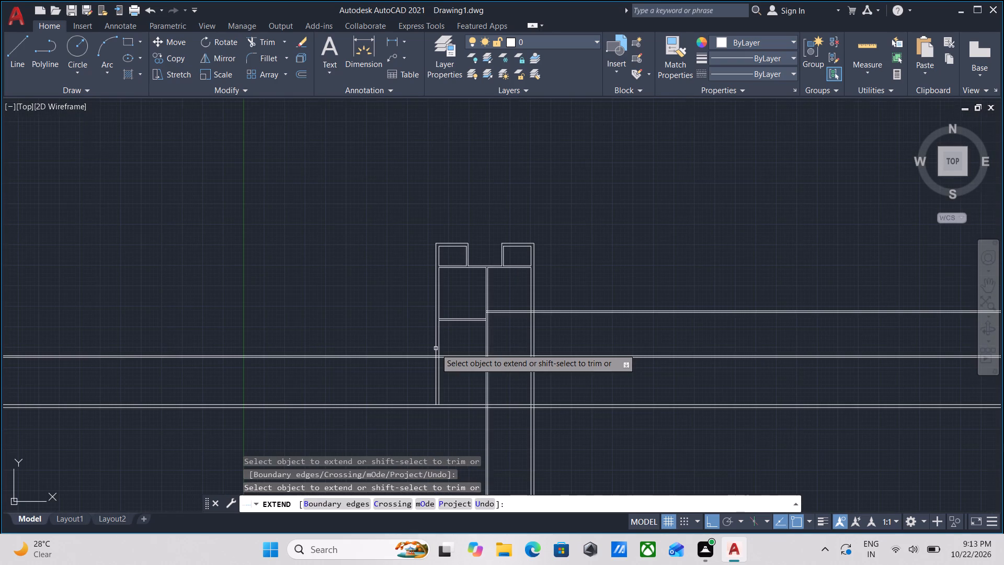
{"action": "left_click", "coordinate": [438, 374]}
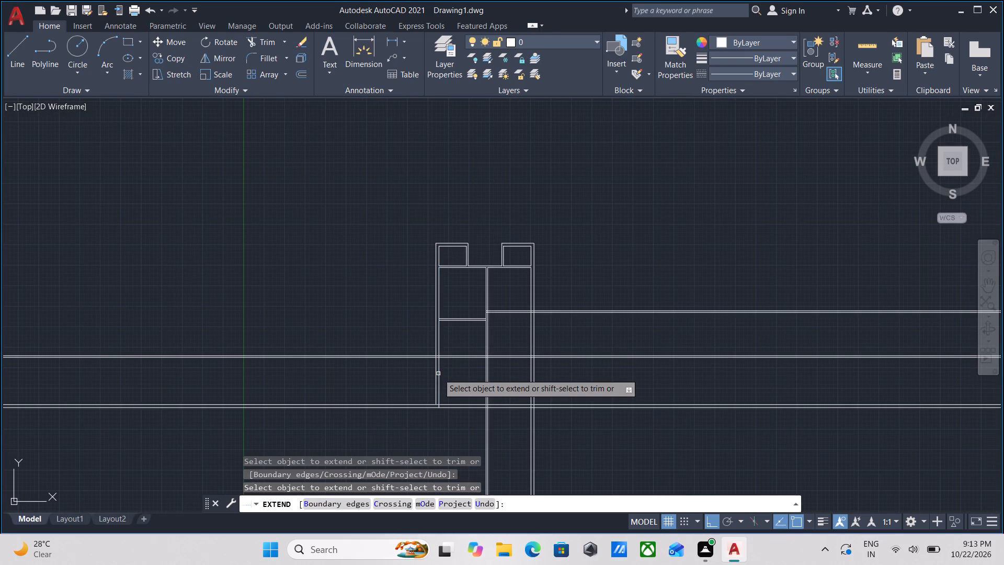
{"action": "left_click", "coordinate": [435, 378]}
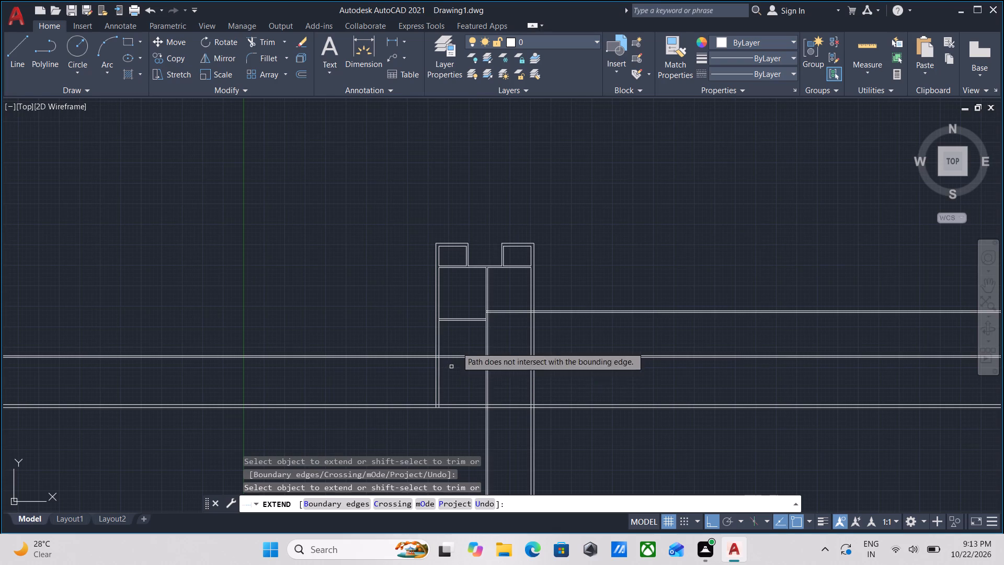
{"action": "scroll", "coordinate": [457, 346], "scroll_direction": "up", "scroll_amount": 2}
{"action": "key", "text": "Escape"}
Trim both lines of the upper full-width horizontal wall where they run outside the left outer wall.
{"action": "key", "text": "t"}
{"action": "key", "text": "r"}
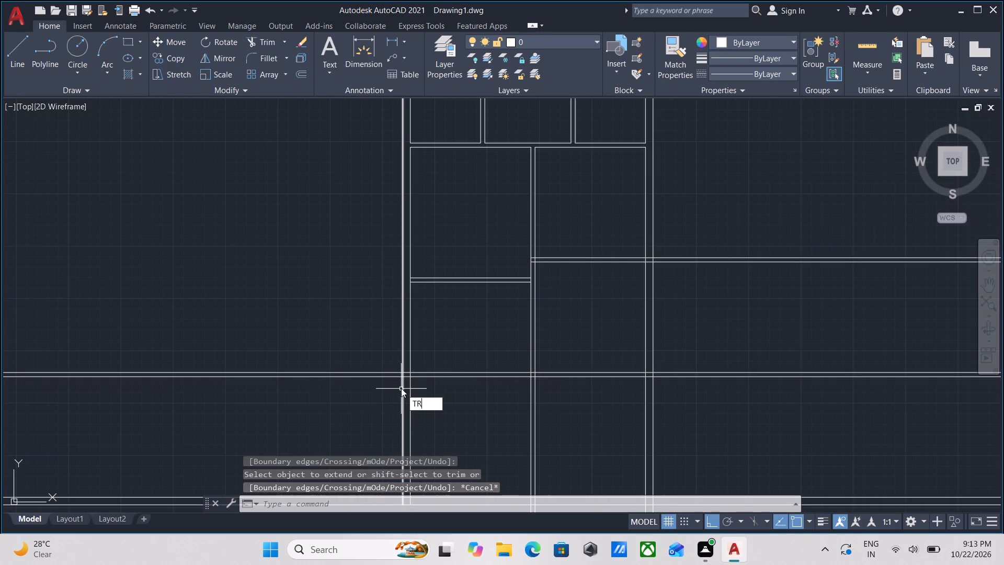
{"action": "key", "text": "Return"}
{"action": "left_click", "coordinate": [372, 397]}
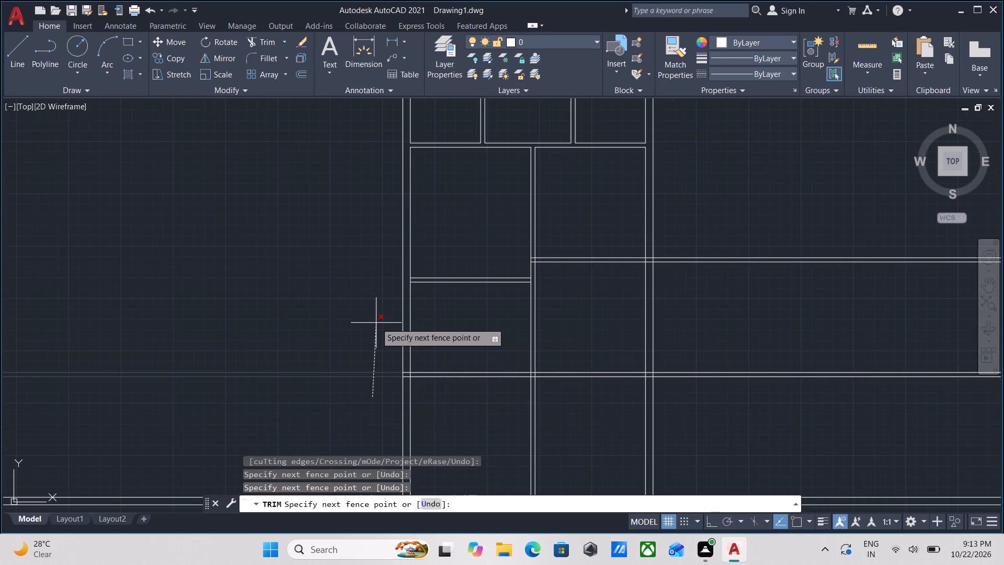
{"action": "left_click", "coordinate": [376, 323]}
{"action": "key", "text": "Escape"}
Trim the left outer wall's inner line across the end of the 5" wall below the larger left room.
{"action": "scroll", "coordinate": [406, 349], "scroll_direction": "down", "scroll_amount": 1}
{"action": "middle_click_drag", "start_coordinate": [407, 349], "coordinate": [407, 363]}
{"action": "scroll", "coordinate": [424, 368], "scroll_direction": "up", "scroll_amount": 2}
{"action": "scroll", "coordinate": [437, 368], "scroll_direction": "down", "scroll_amount": 2}
{"action": "middle_click_drag", "start_coordinate": [437, 368], "coordinate": [434, 382]}
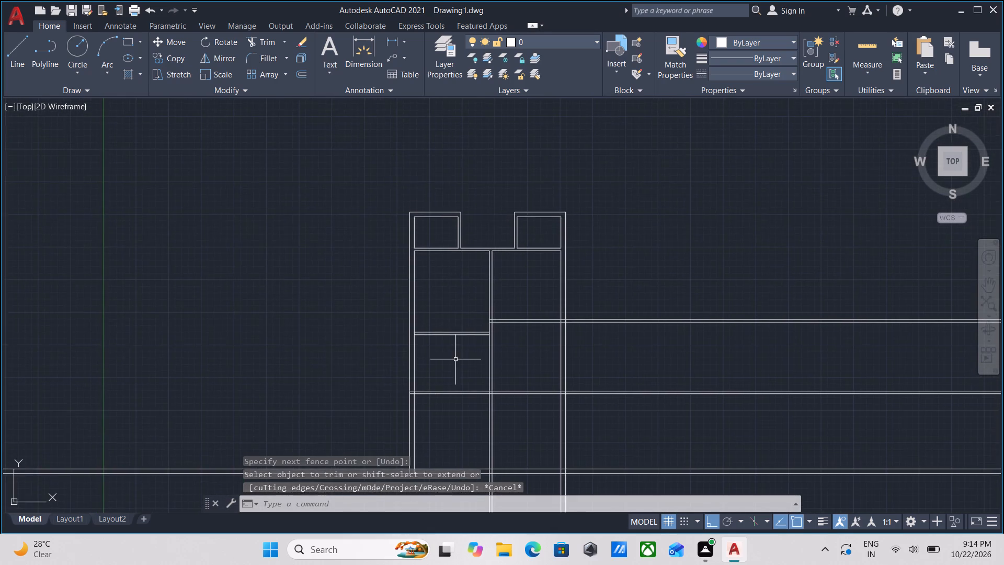
{"action": "scroll", "coordinate": [471, 340], "scroll_direction": "up", "scroll_amount": 5}
{"action": "scroll", "coordinate": [479, 334], "scroll_direction": "down", "scroll_amount": 2}
{"action": "middle_click_drag", "start_coordinate": [479, 334], "coordinate": [480, 339]}
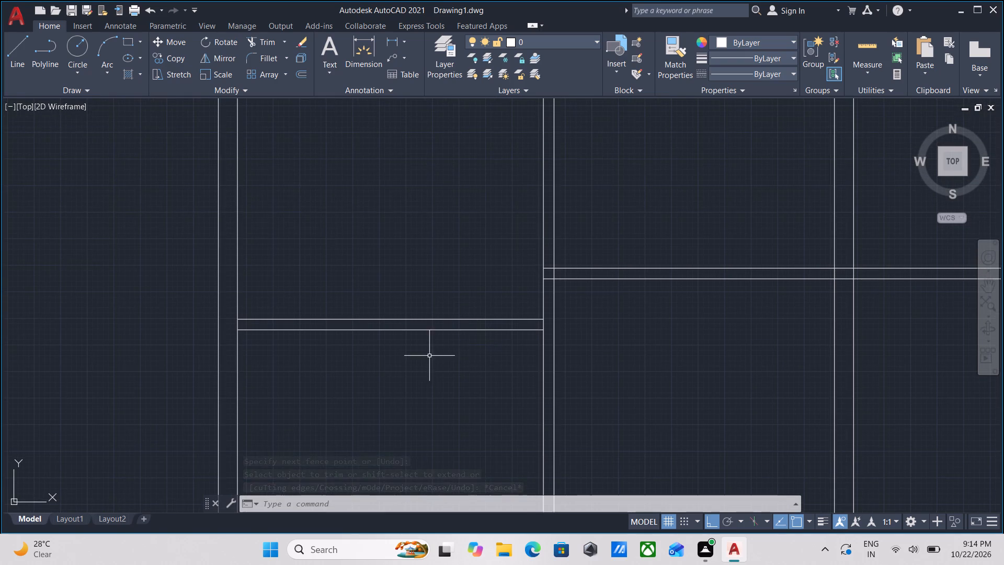
{"action": "middle_click_drag", "start_coordinate": [432, 345], "coordinate": [459, 297]}
{"action": "middle_click_drag", "start_coordinate": [406, 337], "coordinate": [425, 306]}
{"action": "scroll", "coordinate": [418, 319], "scroll_direction": "down", "scroll_amount": 1}
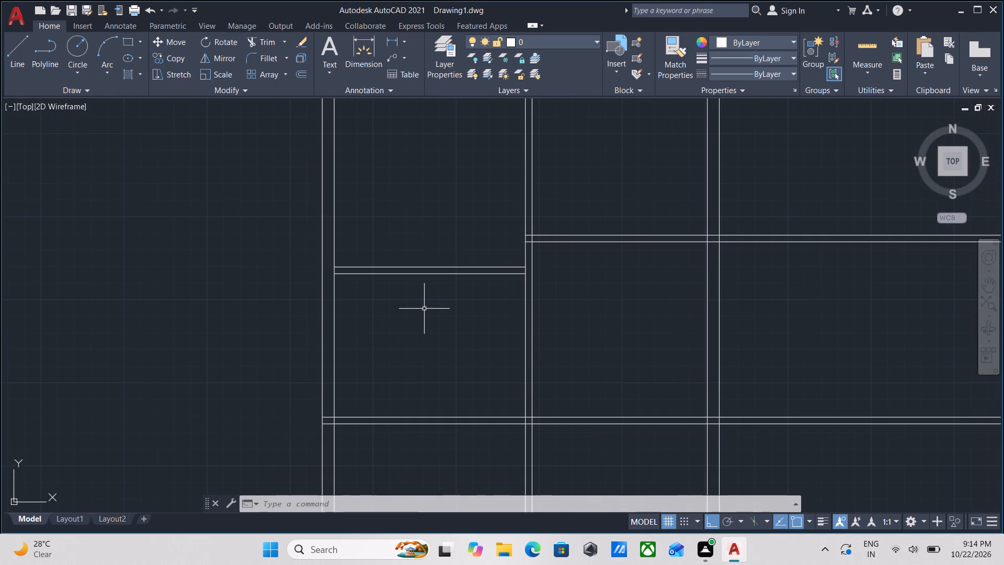
{"action": "scroll", "coordinate": [373, 299], "scroll_direction": "up", "scroll_amount": 1}
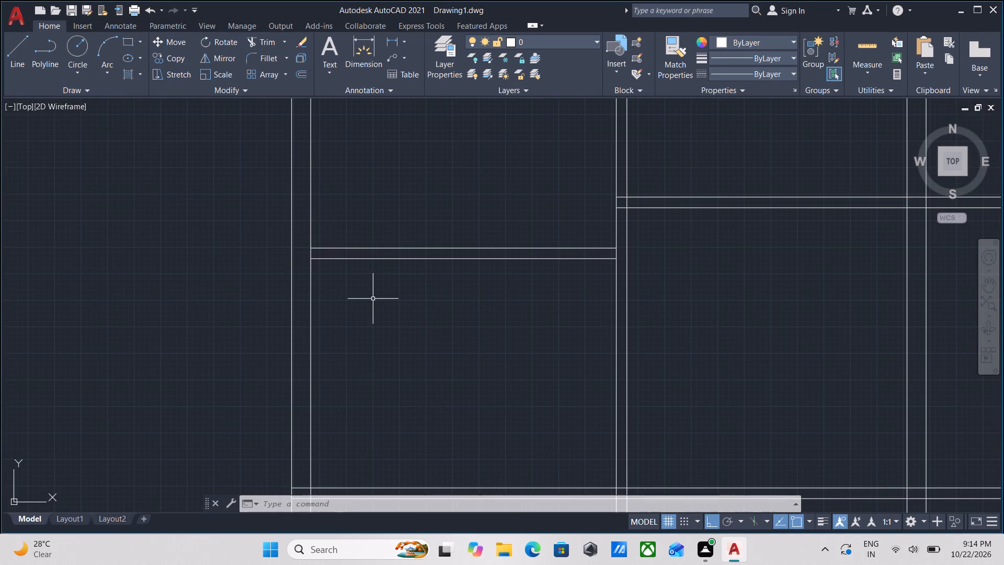
{"action": "middle_click_drag", "start_coordinate": [373, 299], "coordinate": [374, 303]}
{"action": "type", "text": "TR"}
{"action": "key", "text": "Return"}
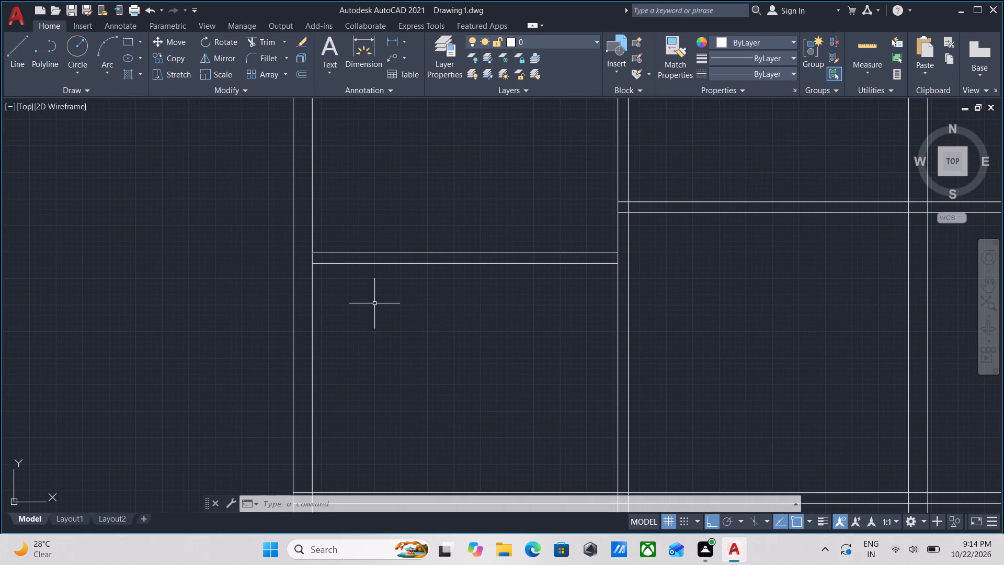
{"action": "scroll", "coordinate": [316, 266], "scroll_direction": "up", "scroll_amount": 2}
{"action": "left_click", "coordinate": [319, 250]}
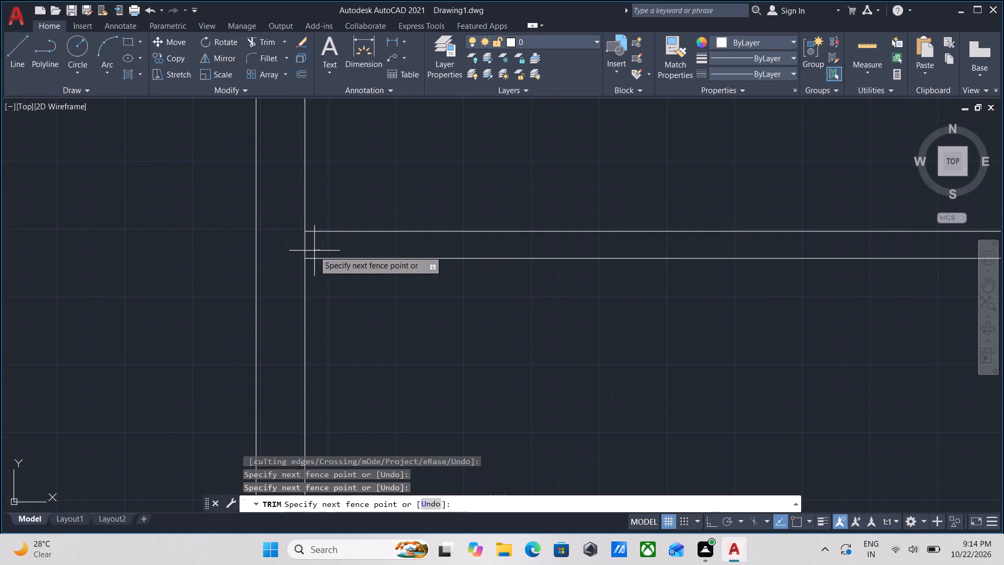
{"action": "left_click", "coordinate": [300, 250]}
{"action": "key", "text": "Escape"}
Check the width of the space below the larger left room with a linear dimension, without placing it.
{"action": "scroll", "coordinate": [352, 270], "scroll_direction": "down", "scroll_amount": 3}
{"action": "middle_click_drag", "start_coordinate": [358, 275], "coordinate": [351, 255]}
{"action": "type", "text": "DLI"}
{"action": "key", "text": "Return"}
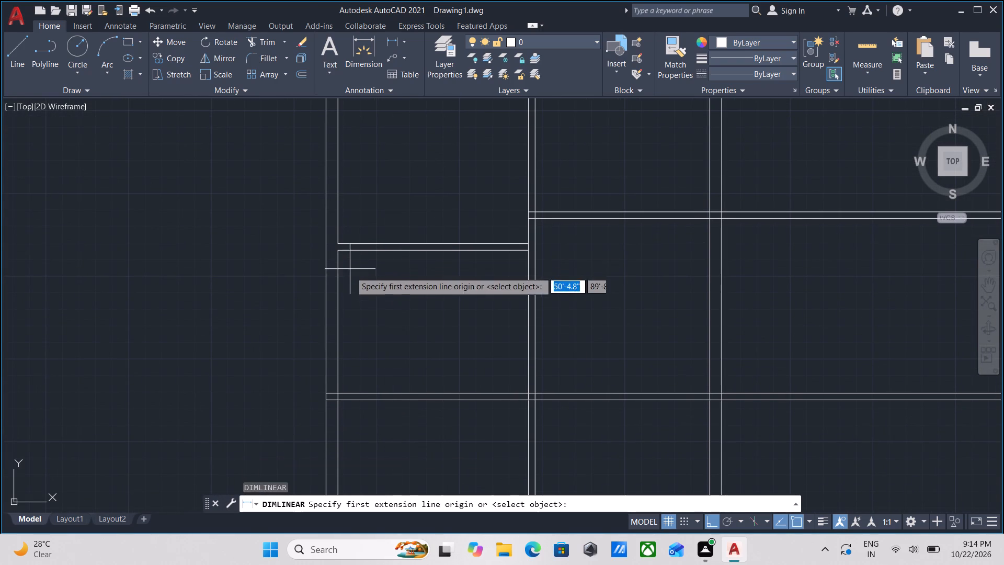
{"action": "left_click", "coordinate": [340, 312]}
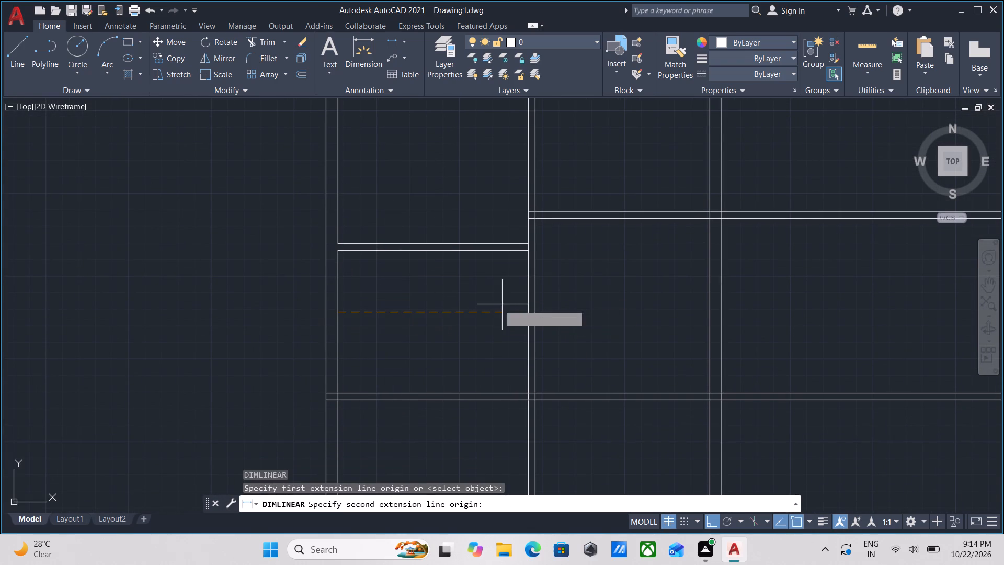
{"action": "left_click", "coordinate": [528, 313]}
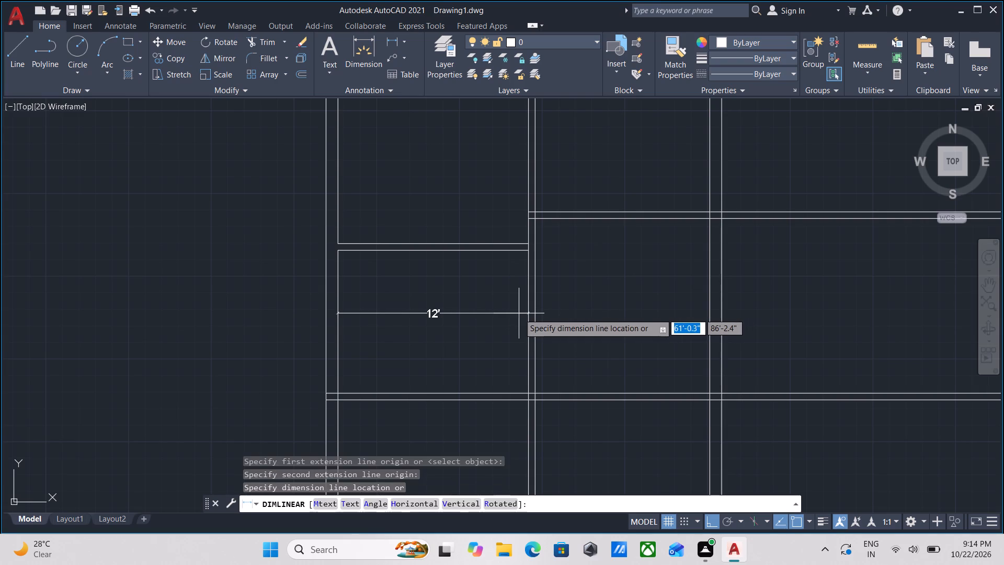
{"action": "key", "text": "Escape"}
Examine the left-side rooms and the horizontal walls crossing the plan below them.
{"action": "scroll", "coordinate": [402, 284], "scroll_direction": "down", "scroll_amount": 2}
{"action": "middle_click", "coordinate": [402, 284]}
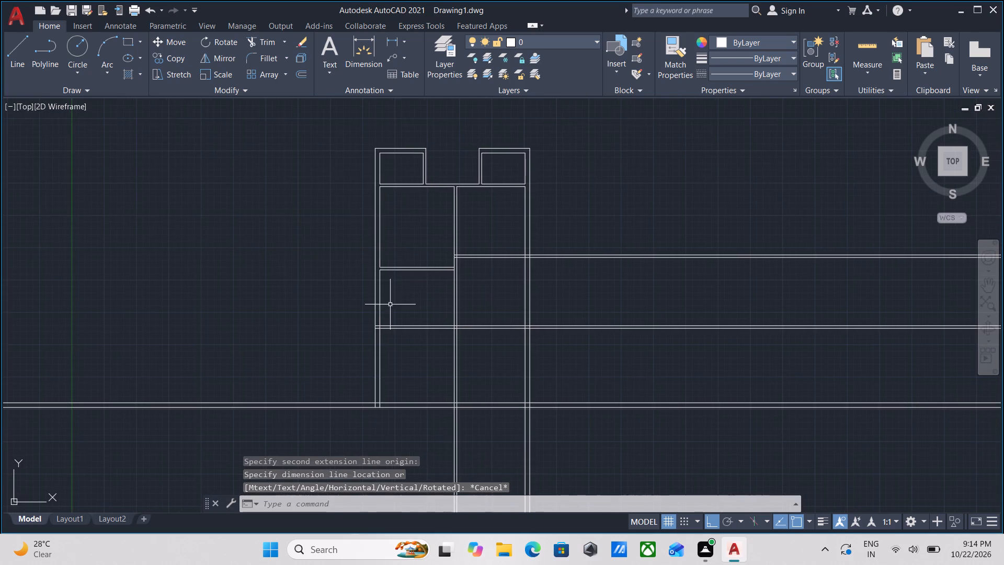
{"action": "scroll", "coordinate": [383, 313], "scroll_direction": "up", "scroll_amount": 2}
{"action": "middle_click", "coordinate": [383, 313]}
{"action": "scroll", "coordinate": [419, 266], "scroll_direction": "down", "scroll_amount": 1}
{"action": "middle_click_drag", "start_coordinate": [419, 266], "coordinate": [422, 275]}
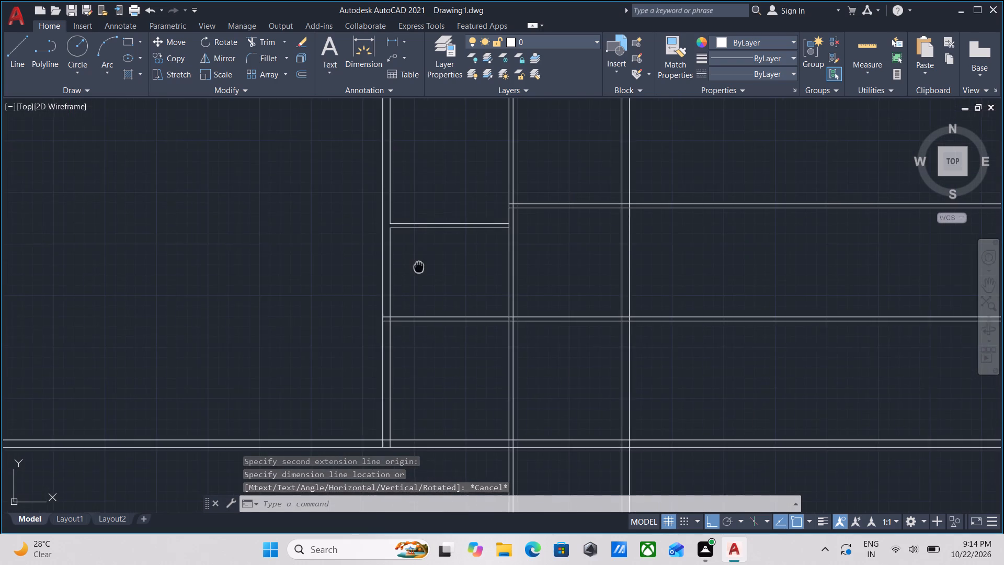
{"action": "middle_click_drag", "start_coordinate": [422, 275], "coordinate": [426, 244]}
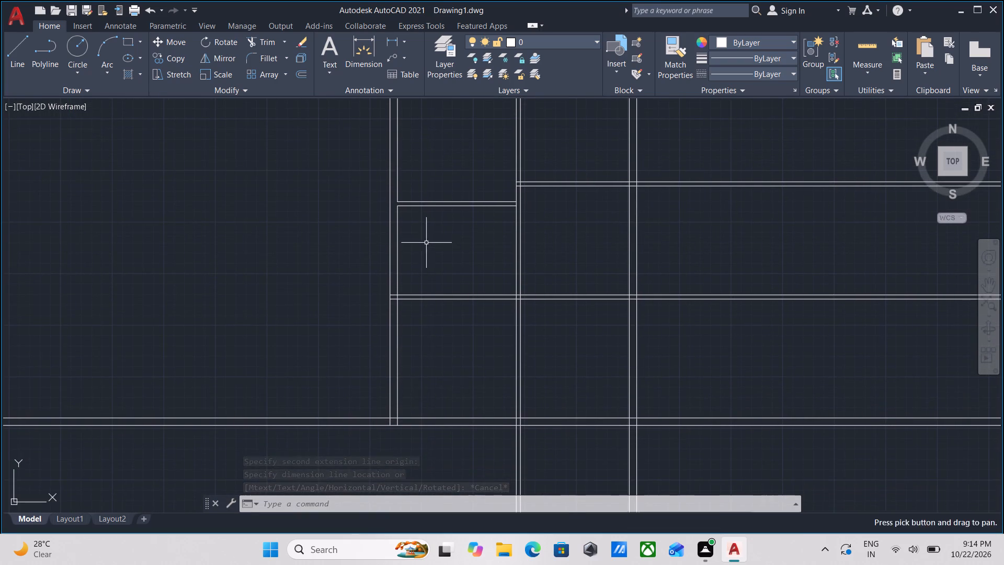
{"action": "scroll", "coordinate": [439, 228], "scroll_direction": "up", "scroll_amount": 1}
{"action": "middle_click_drag", "start_coordinate": [439, 228], "coordinate": [441, 242]}
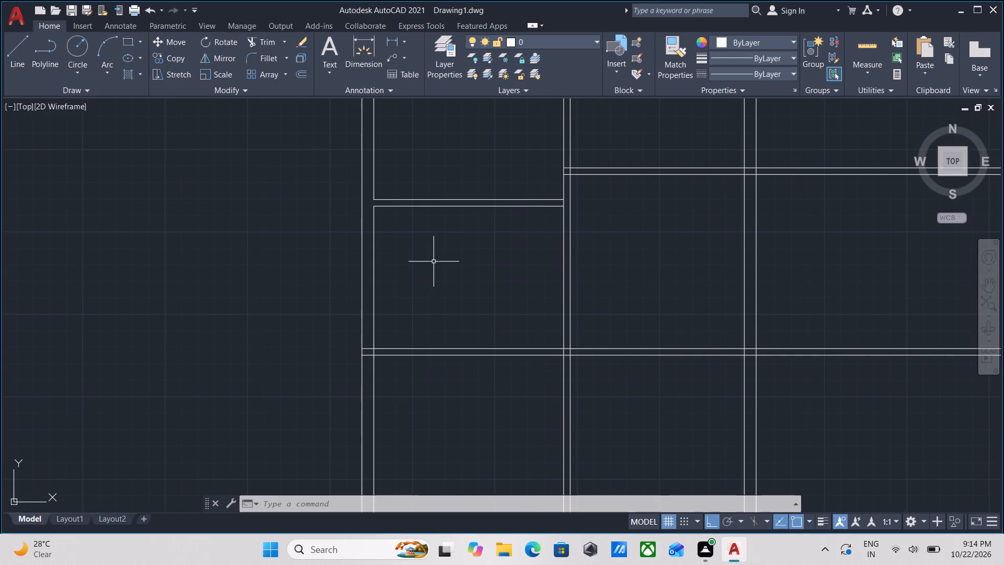
{"action": "middle_click_drag", "start_coordinate": [419, 275], "coordinate": [425, 240]}
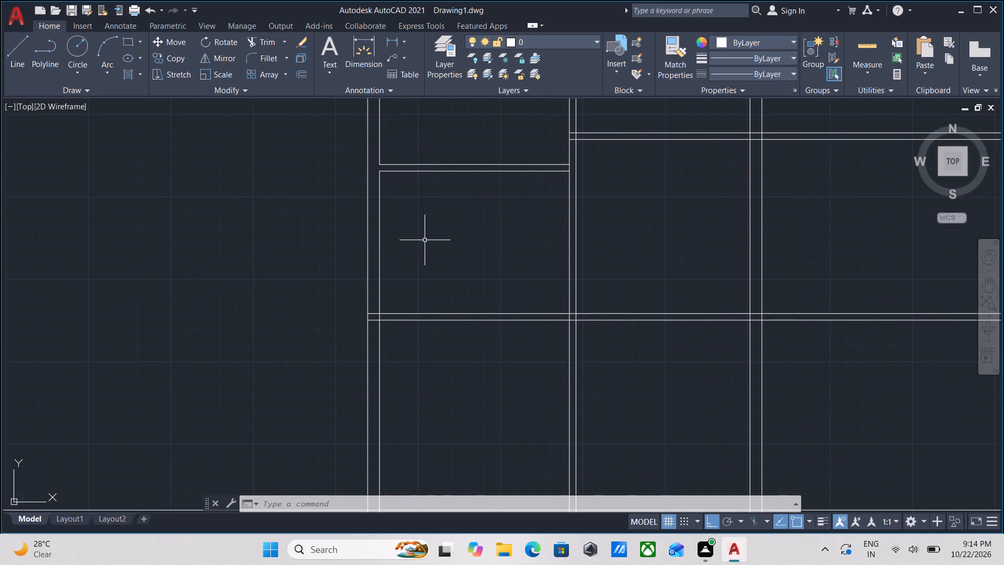
{"action": "middle_click_drag", "start_coordinate": [441, 333], "coordinate": [433, 381]}
{"action": "middle_click_drag", "start_coordinate": [435, 309], "coordinate": [430, 408]}
{"action": "scroll", "coordinate": [441, 213], "scroll_direction": "down", "scroll_amount": 1}
{"action": "middle_click_drag", "start_coordinate": [441, 213], "coordinate": [439, 223]}
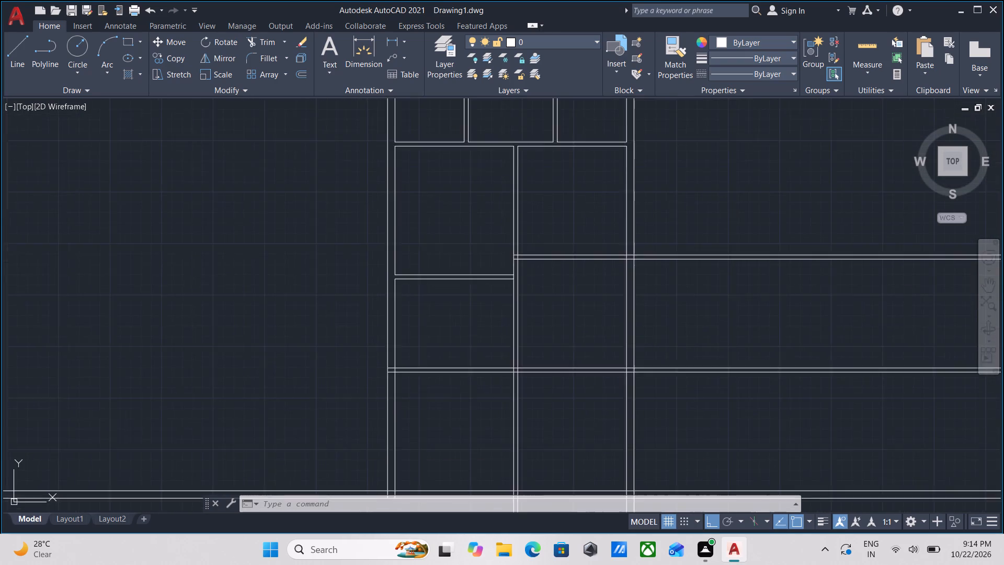
{"action": "middle_click_drag", "start_coordinate": [439, 223], "coordinate": [434, 319]}
{"action": "middle_click_drag", "start_coordinate": [436, 304], "coordinate": [440, 249]}
Trim the two upper horizontal walls' double lines where they run outside the right outer wall.
{"action": "middle_click_drag", "start_coordinate": [538, 310], "coordinate": [538, 288]}
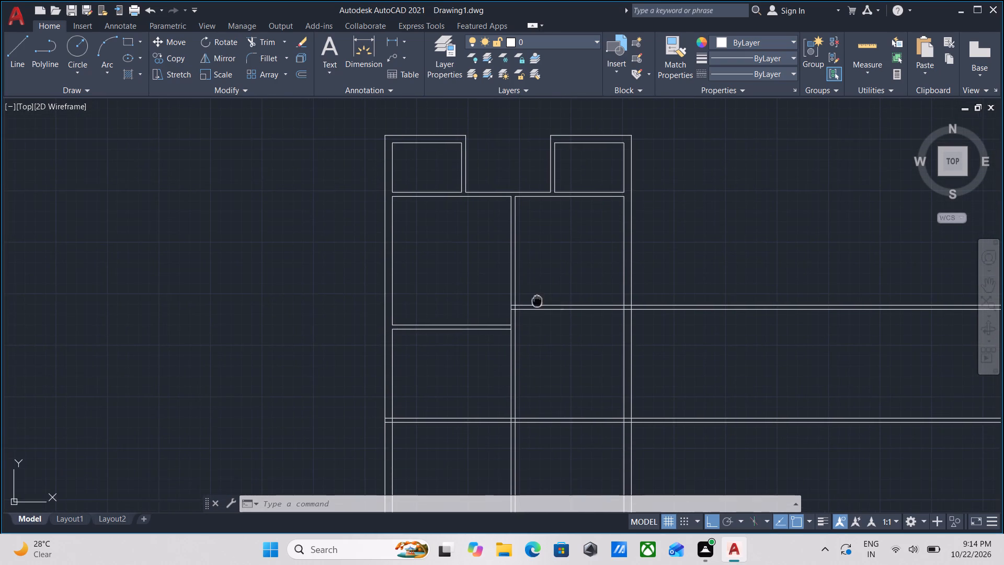
{"action": "middle_click_drag", "start_coordinate": [538, 288], "coordinate": [540, 268]}
{"action": "middle_click_drag", "start_coordinate": [671, 328], "coordinate": [628, 318]}
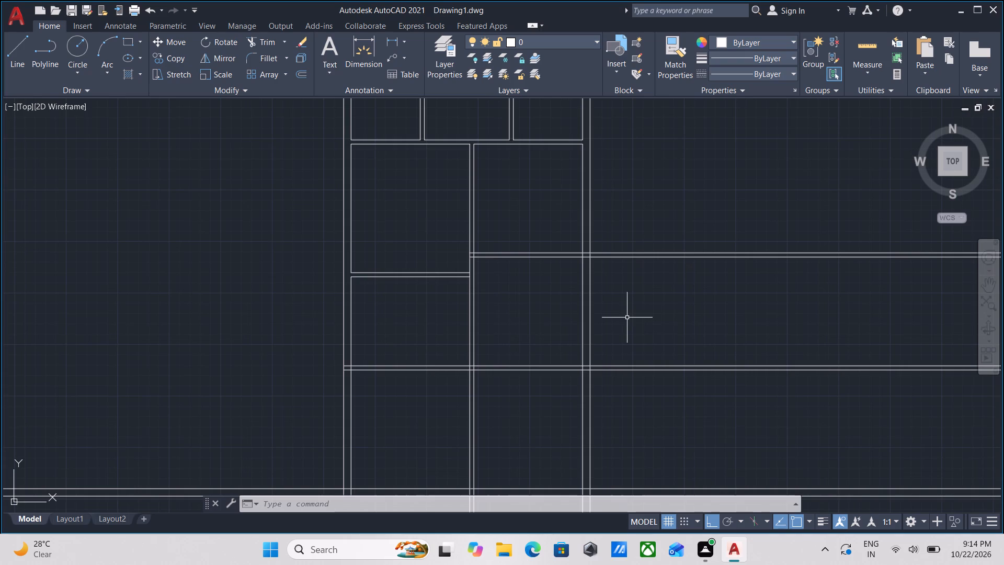
{"action": "type", "text": "TR"}
{"action": "key", "text": "Return"}
{"action": "left_click", "coordinate": [636, 377]}
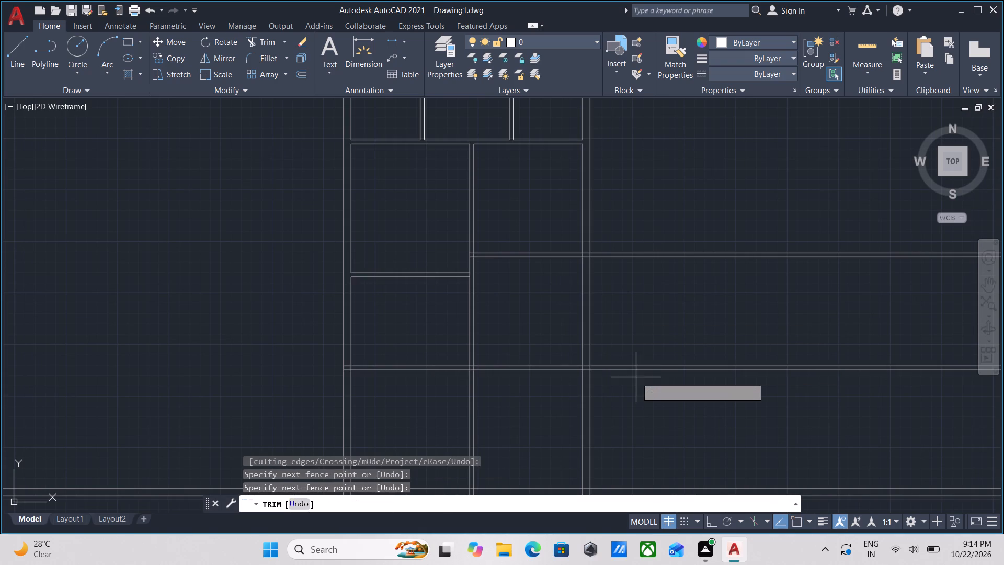
{"action": "left_click", "coordinate": [626, 225]}
{"action": "middle_click_drag", "start_coordinate": [506, 327], "coordinate": [511, 327]}
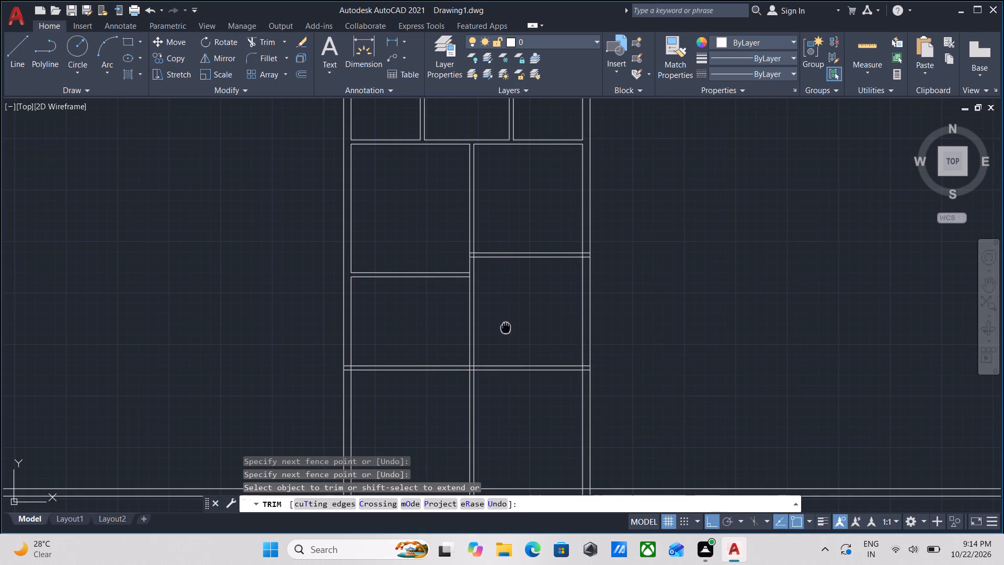
{"action": "middle_click_drag", "start_coordinate": [511, 327], "coordinate": [523, 327]}
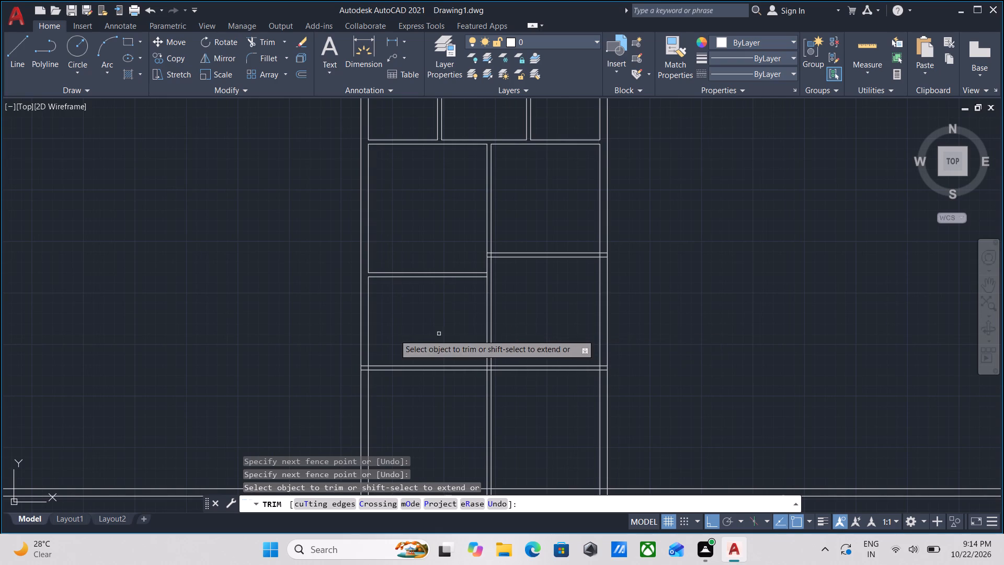
{"action": "key", "text": "Escape"}
Trim the stubs of the horizontal wall below the second left room inside the left outer wall.
{"action": "scroll", "coordinate": [379, 332], "scroll_direction": "up", "scroll_amount": 1}
{"action": "scroll", "coordinate": [378, 331], "scroll_direction": "down", "scroll_amount": 1}
{"action": "middle_click_drag", "start_coordinate": [378, 331], "coordinate": [383, 320]}
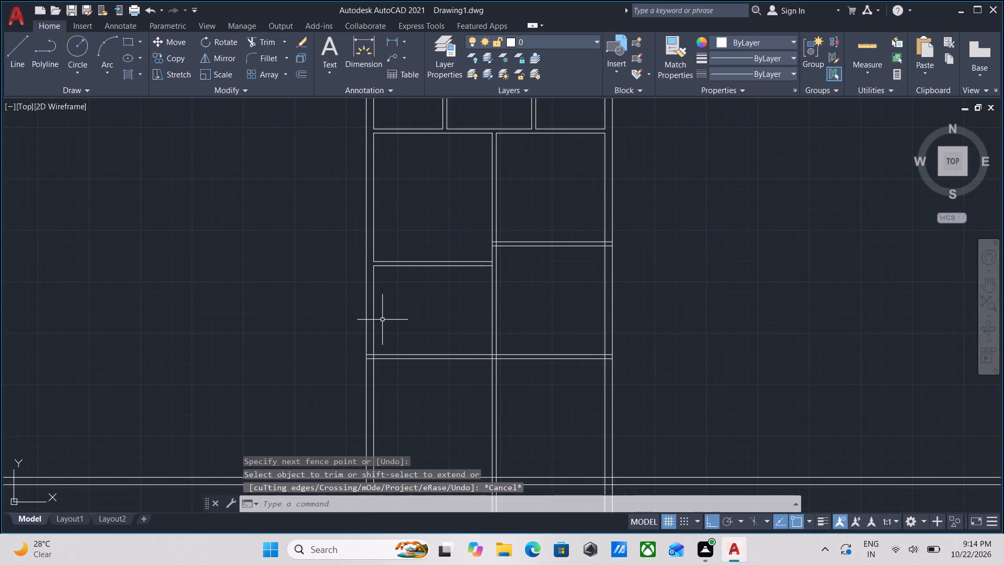
{"action": "scroll", "coordinate": [386, 382], "scroll_direction": "up", "scroll_amount": 1}
{"action": "type", "text": "TR"}
{"action": "key", "text": "Return"}
{"action": "scroll", "coordinate": [358, 356], "scroll_direction": "up", "scroll_amount": 3}
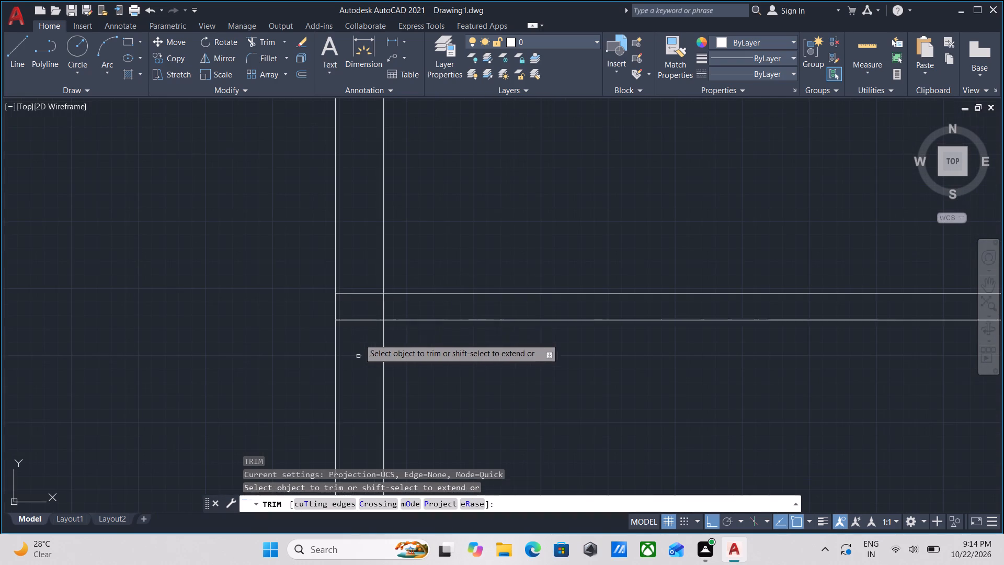
{"action": "left_click", "coordinate": [358, 263]}
{"action": "left_click", "coordinate": [358, 332]}
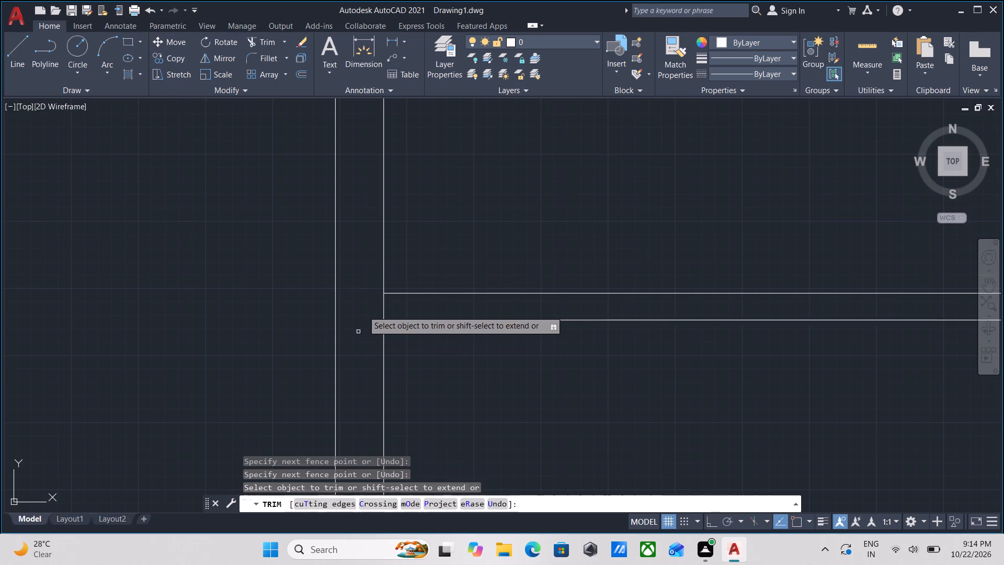
Trim the left outer wall's inner line where it crosses the horizontal wall below the second left room.
{"action": "left_click", "coordinate": [363, 306]}
{"action": "left_click", "coordinate": [404, 309]}
{"action": "key", "text": "Escape"}
Offset the left outer wall's inner line 8' inward across the small left room below that horizontal wall.
{"action": "scroll", "coordinate": [404, 309], "scroll_direction": "down", "scroll_amount": 3}
{"action": "middle_click_drag", "start_coordinate": [407, 318], "coordinate": [417, 368]}
{"action": "left_click", "coordinate": [419, 304]}
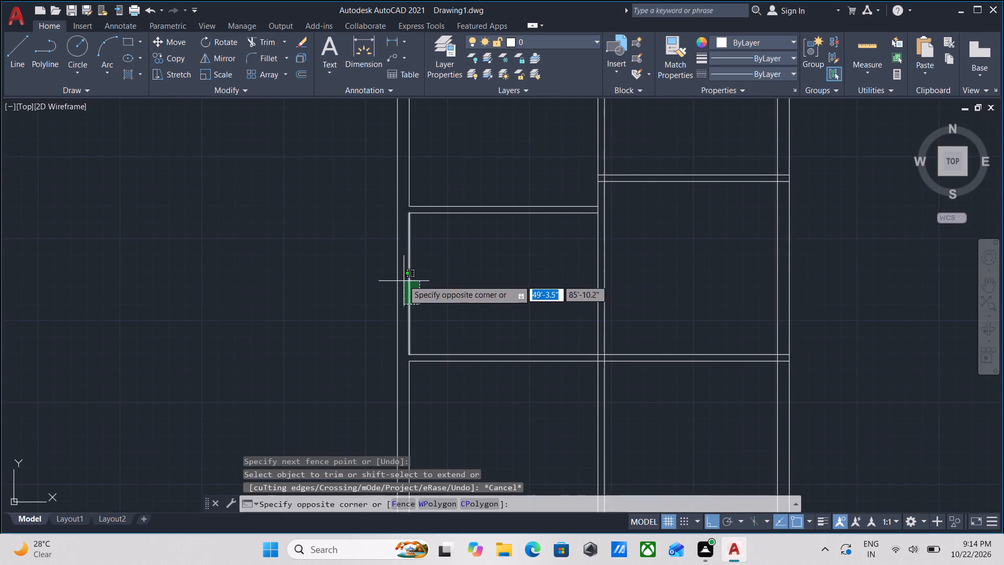
{"action": "left_click", "coordinate": [403, 280]}
{"action": "key", "text": "o"}
{"action": "key", "text": "Return"}
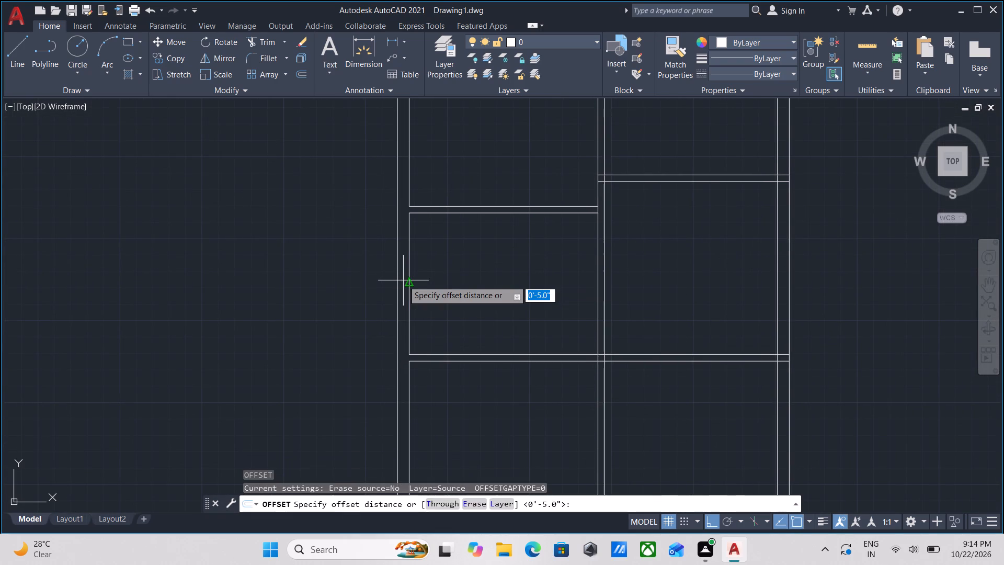
{"action": "left_click", "coordinate": [410, 284]}
{"action": "left_click", "coordinate": [488, 283]}
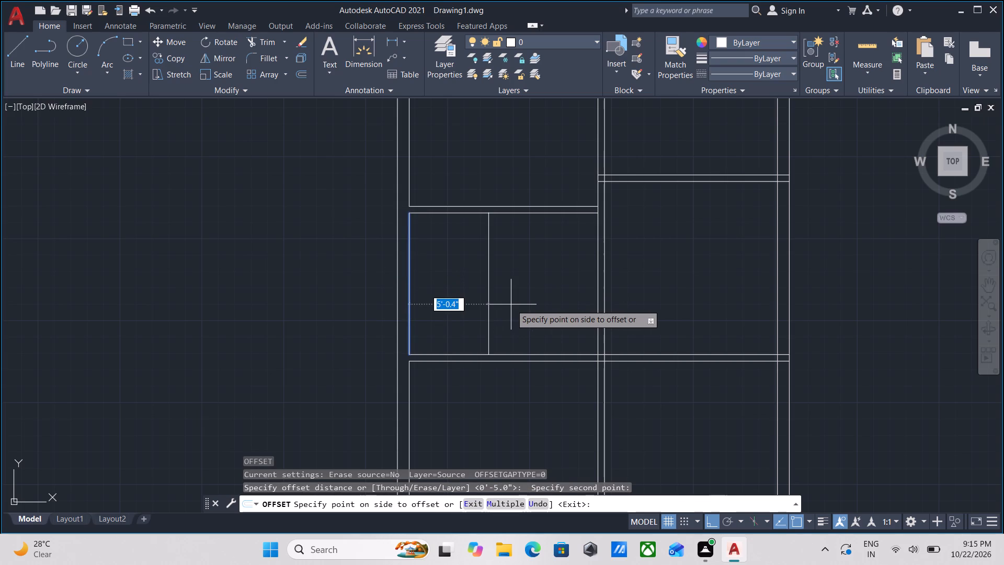
{"action": "type", "text": "9'"}
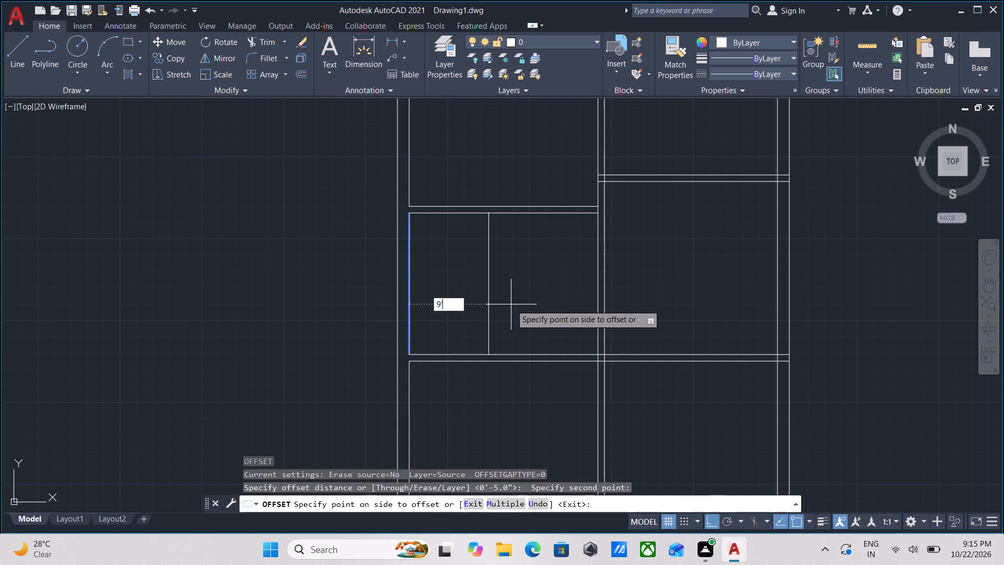
{"action": "key", "text": "BackSpace"}
{"action": "key", "text": "BackSpace"}
{"action": "type", "text": "8'"}
{"action": "key", "text": "Return"}
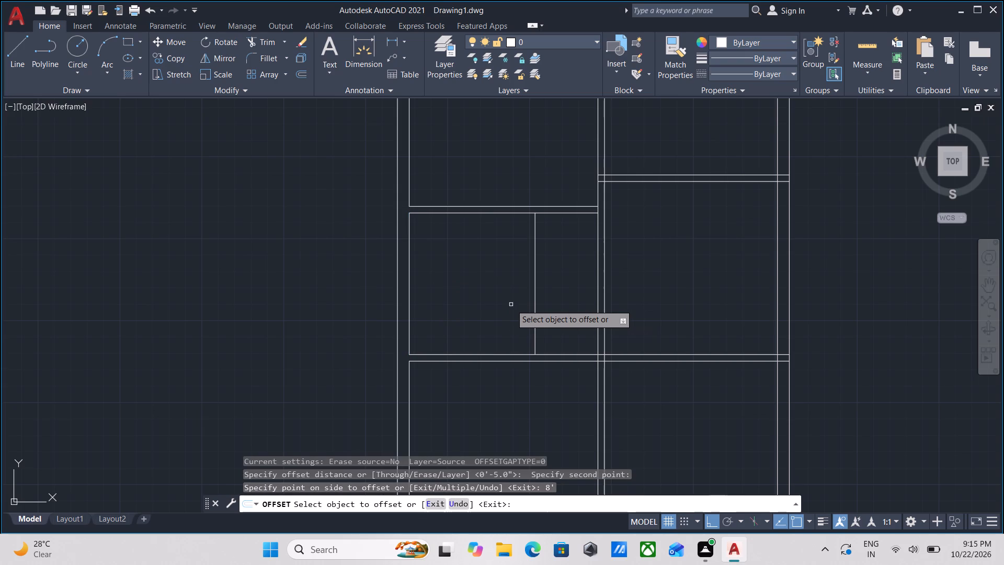
{"action": "middle_click_drag", "start_coordinate": [521, 294], "coordinate": [520, 317]}
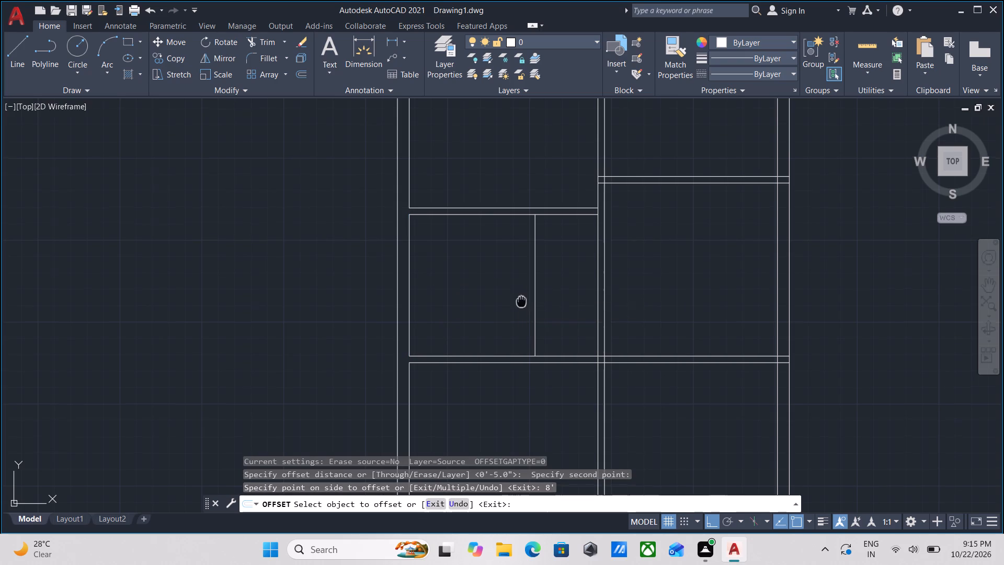
{"action": "middle_click_drag", "start_coordinate": [520, 317], "coordinate": [516, 334]}
{"action": "middle_click_drag", "start_coordinate": [542, 253], "coordinate": [539, 289]}
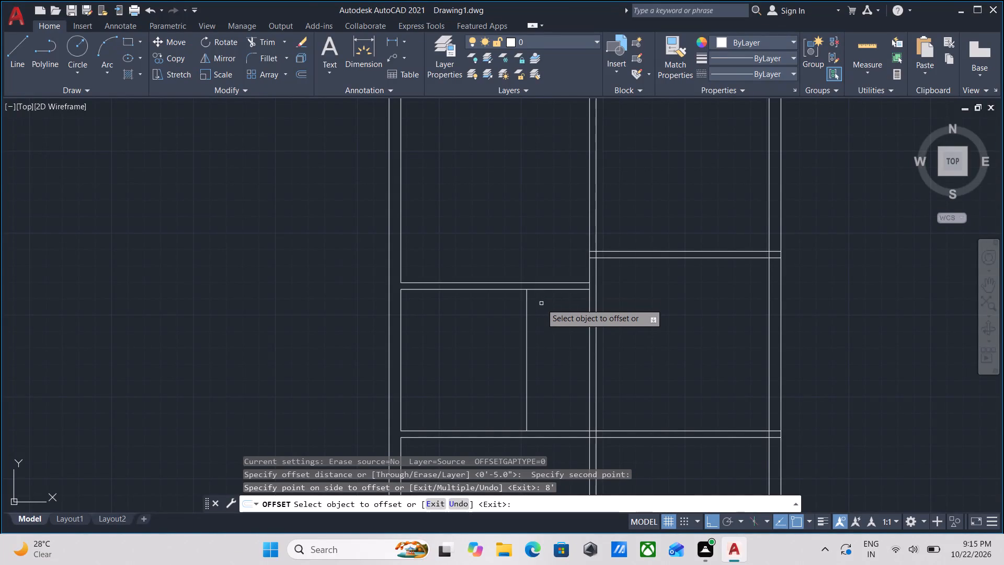
{"action": "type", "text": "TR"}
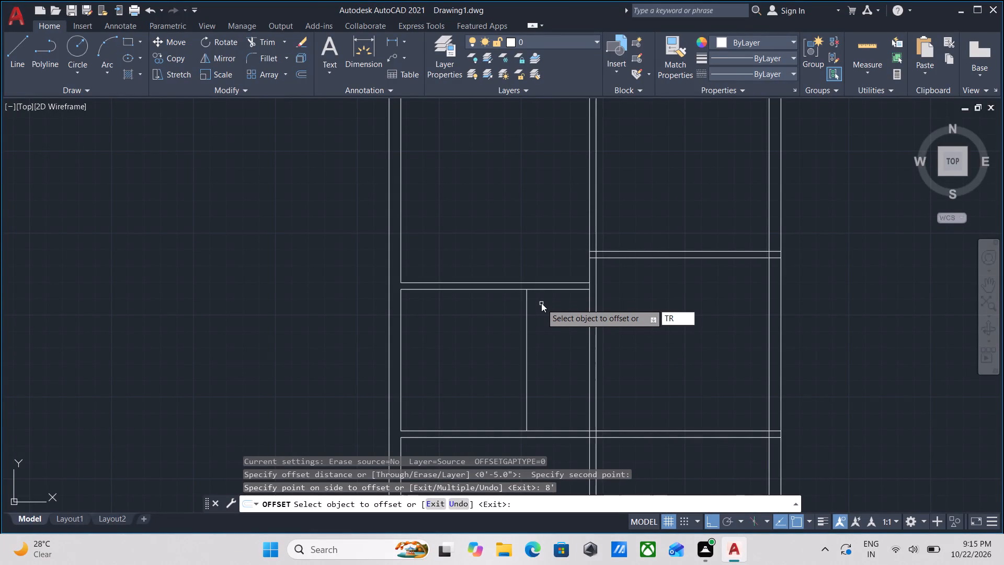
{"action": "key", "text": "Return"}
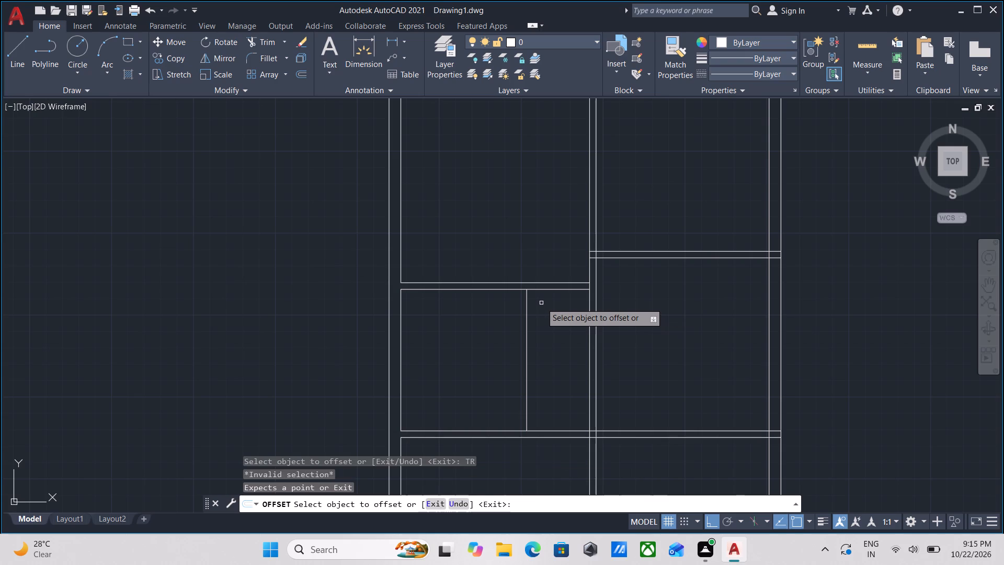
{"action": "left_click", "coordinate": [541, 303]}
{"action": "key", "text": "Escape"}
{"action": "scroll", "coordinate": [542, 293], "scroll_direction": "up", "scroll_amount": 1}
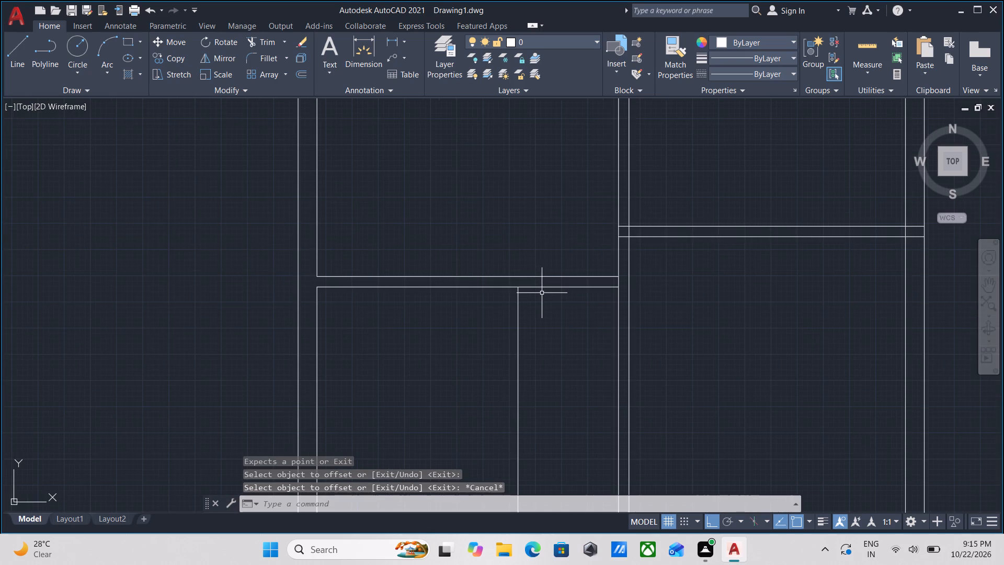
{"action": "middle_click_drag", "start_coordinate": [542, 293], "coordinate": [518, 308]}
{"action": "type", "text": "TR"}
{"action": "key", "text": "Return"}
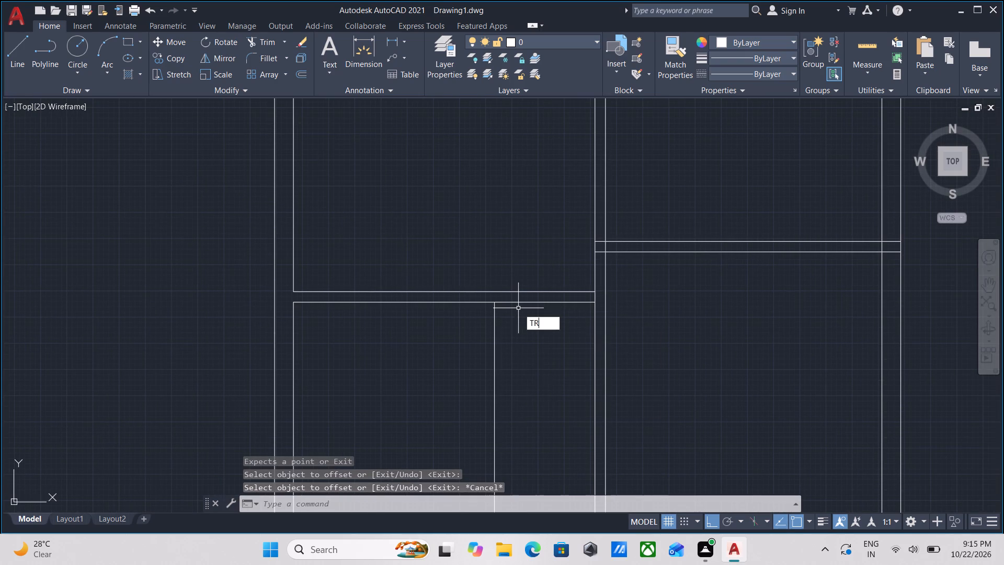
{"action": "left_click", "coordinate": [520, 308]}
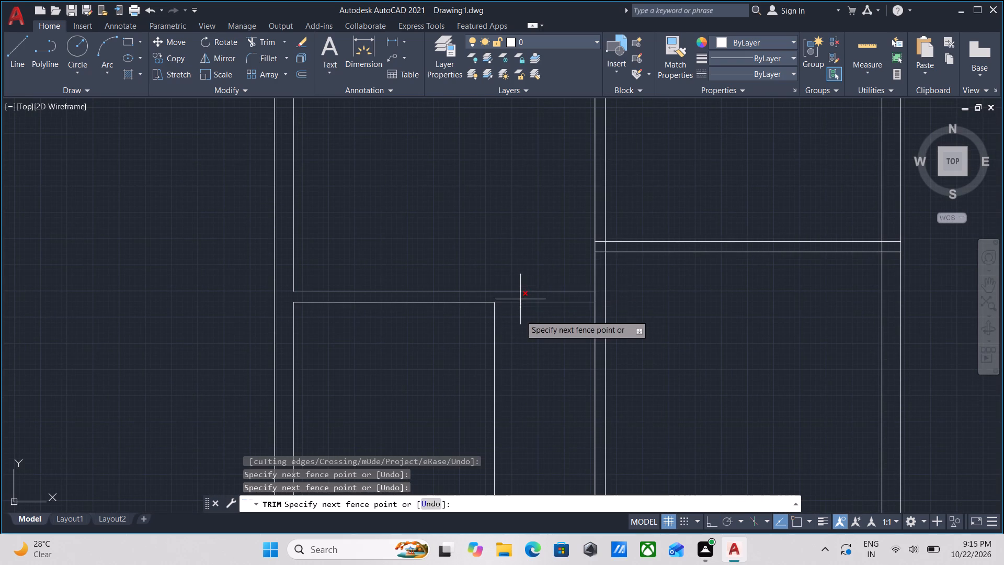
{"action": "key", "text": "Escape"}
Extend the new 8' partition line up to the upper line of the horizontal wall above it.
{"action": "scroll", "coordinate": [497, 325], "scroll_direction": "up", "scroll_amount": 2}
{"action": "type", "text": "EX"}
{"action": "key", "text": "Return"}
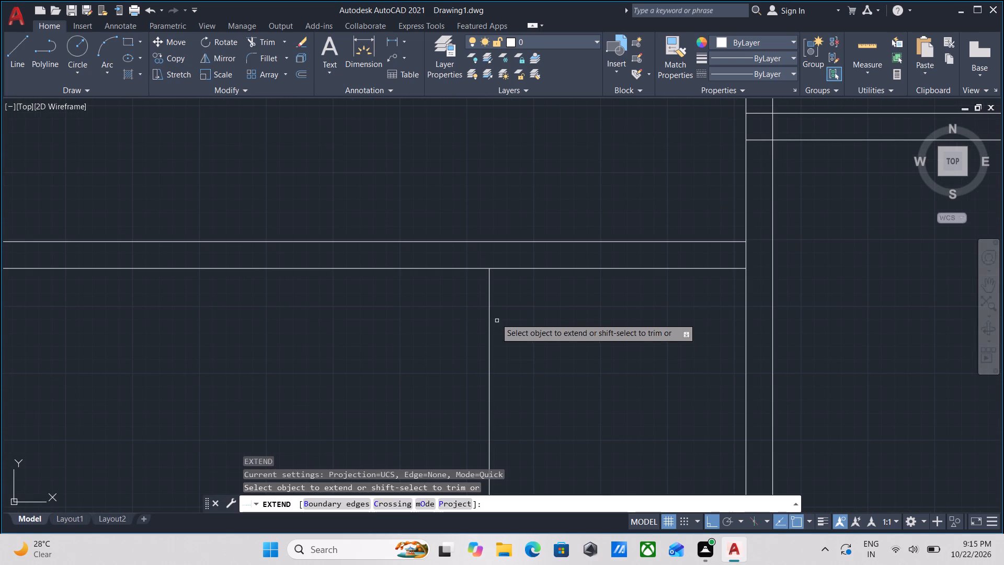
{"action": "left_click", "coordinate": [488, 308]}
{"action": "scroll", "coordinate": [488, 308], "scroll_direction": "down", "scroll_amount": 2}
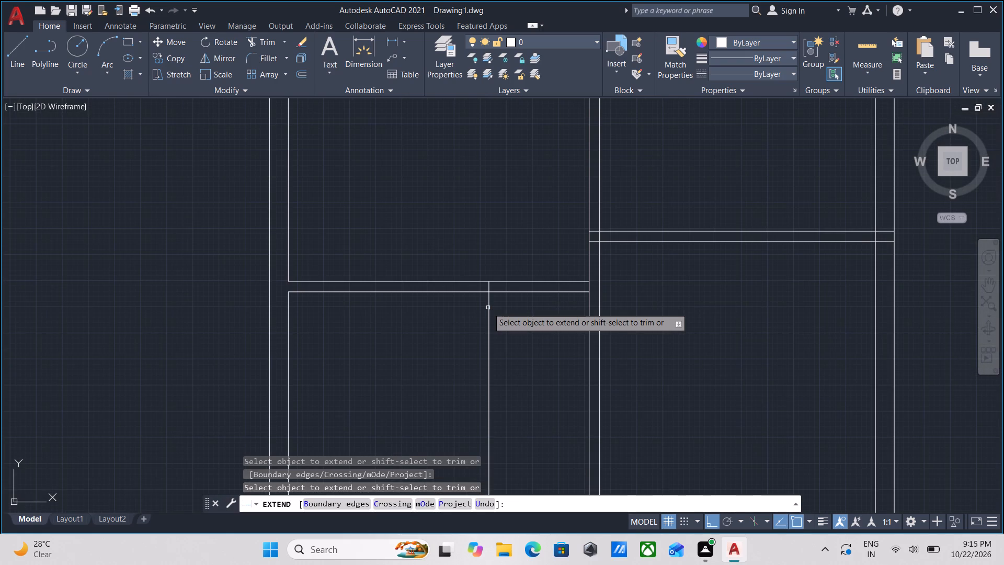
{"action": "left_click", "coordinate": [488, 308]}
{"action": "scroll", "coordinate": [488, 308], "scroll_direction": "down", "scroll_amount": 2}
{"action": "key", "text": "Escape"}
{"action": "scroll", "coordinate": [491, 308], "scroll_direction": "up", "scroll_amount": 3}
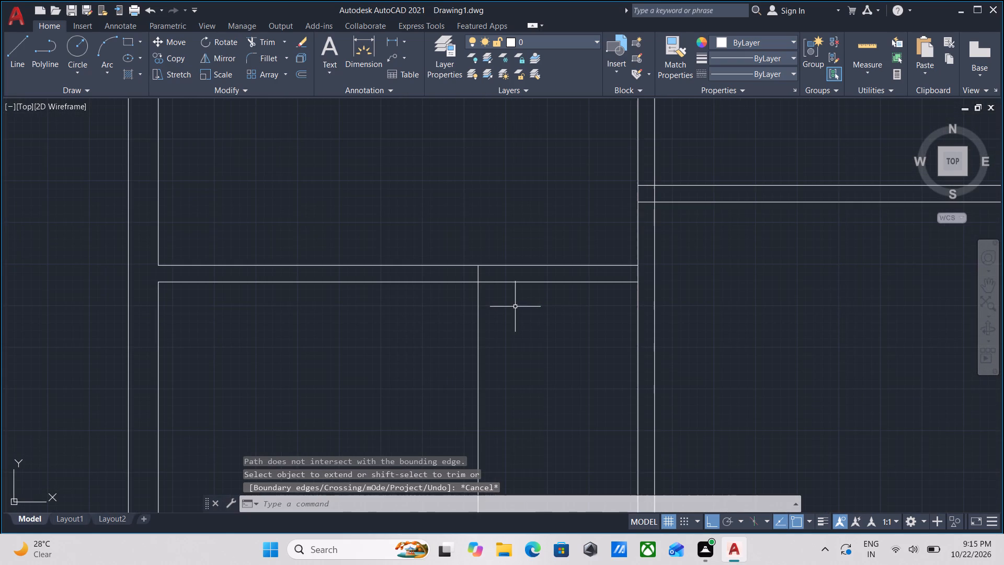
Trim both lines of the horizontal wall between the new partition line and the central vertical wall.
{"action": "middle_click_drag", "start_coordinate": [515, 307], "coordinate": [511, 313]}
{"action": "middle_click_drag", "start_coordinate": [451, 269], "coordinate": [454, 289]}
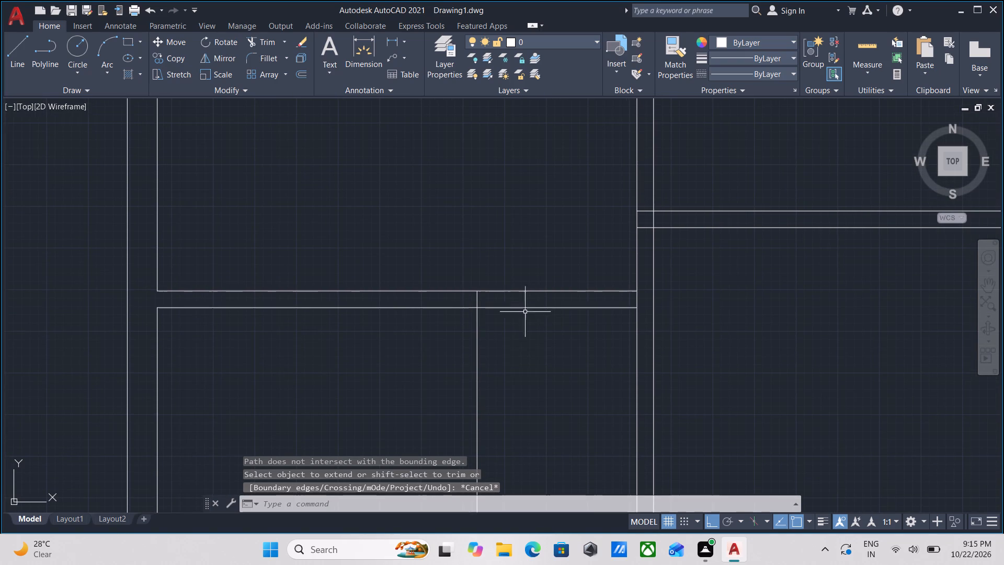
{"action": "type", "text": "TR"}
{"action": "key", "text": "Return"}
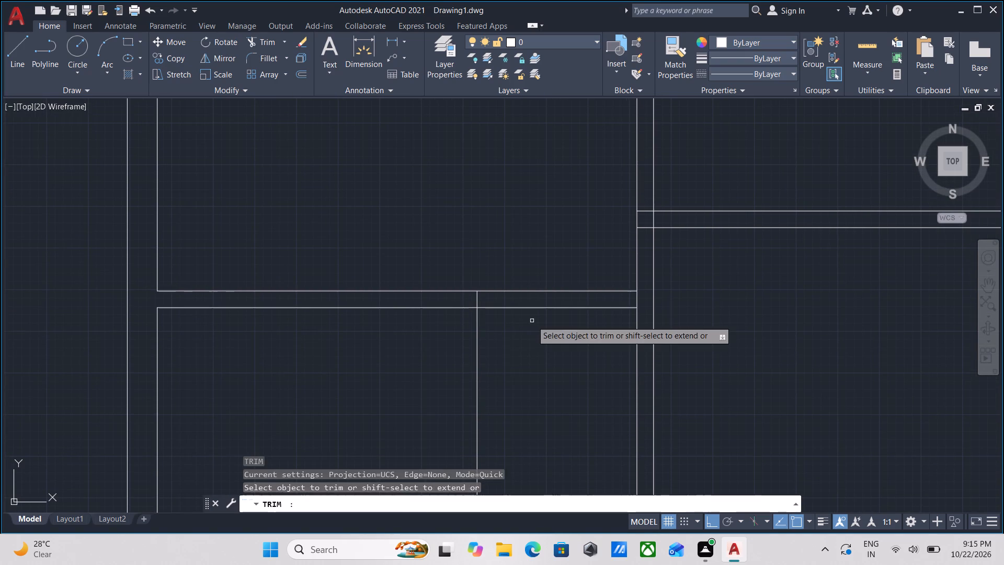
{"action": "left_click", "coordinate": [532, 321]}
{"action": "left_click", "coordinate": [531, 274]}
{"action": "key", "text": "Escape"}
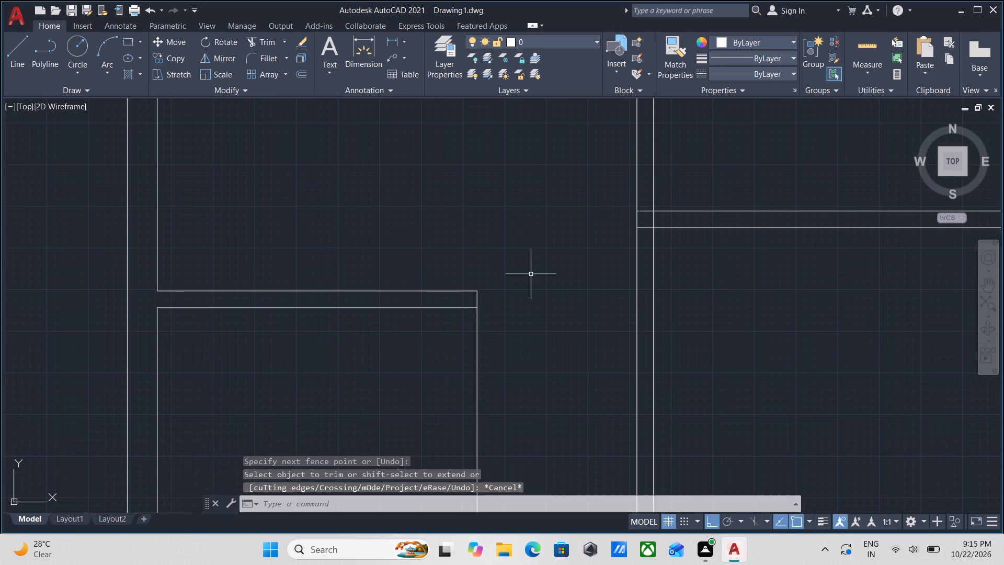
Draw a vertical line up from the trimmed wall's upper corner, level with the upper line of the right-hand horizontal wall.
{"action": "middle_click_drag", "start_coordinate": [529, 278], "coordinate": [531, 308]}
{"action": "key", "text": "l"}
{"action": "key", "text": "Return"}
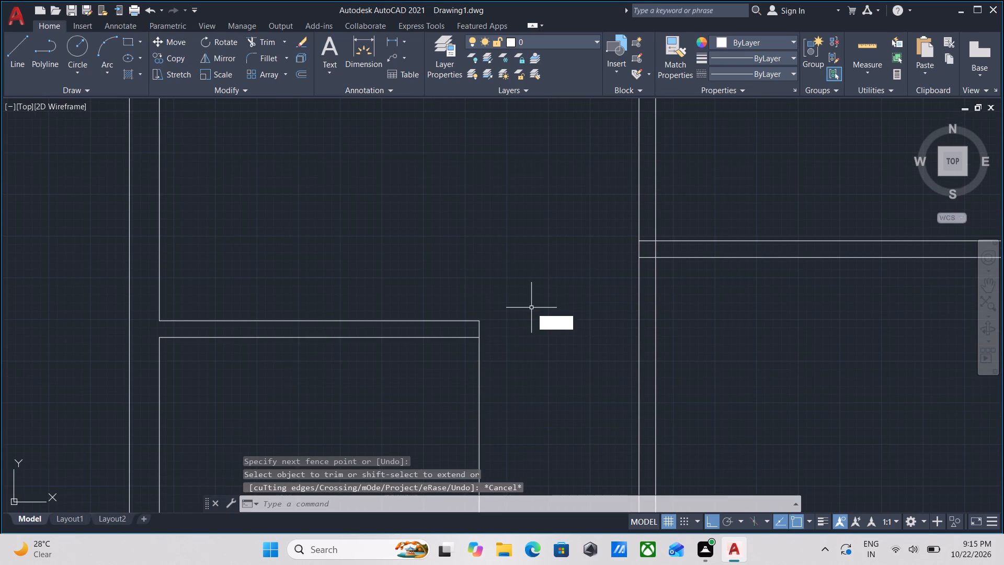
{"action": "left_click", "coordinate": [479, 319]}
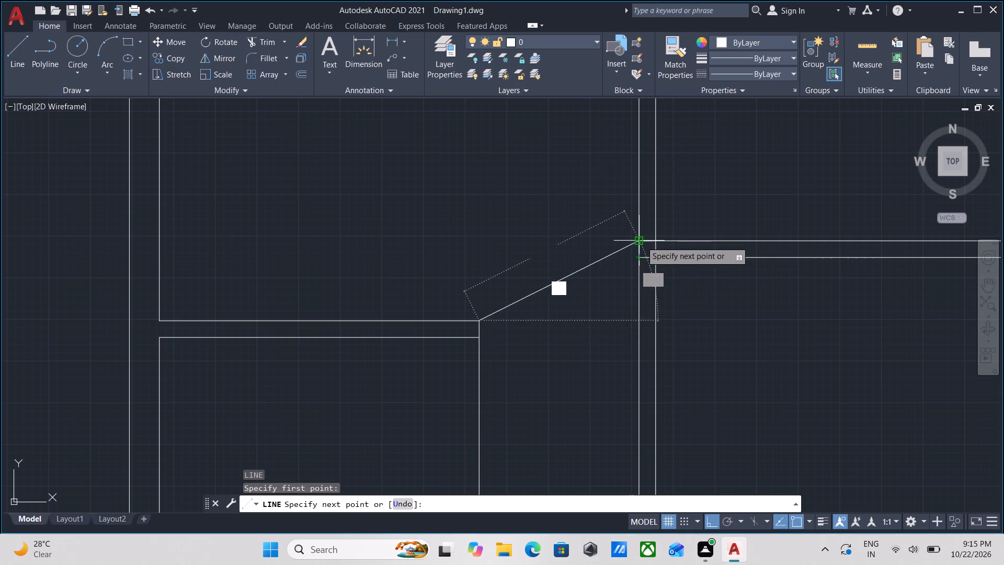
{"action": "left_click", "coordinate": [477, 241]}
{"action": "key", "text": "Escape"}
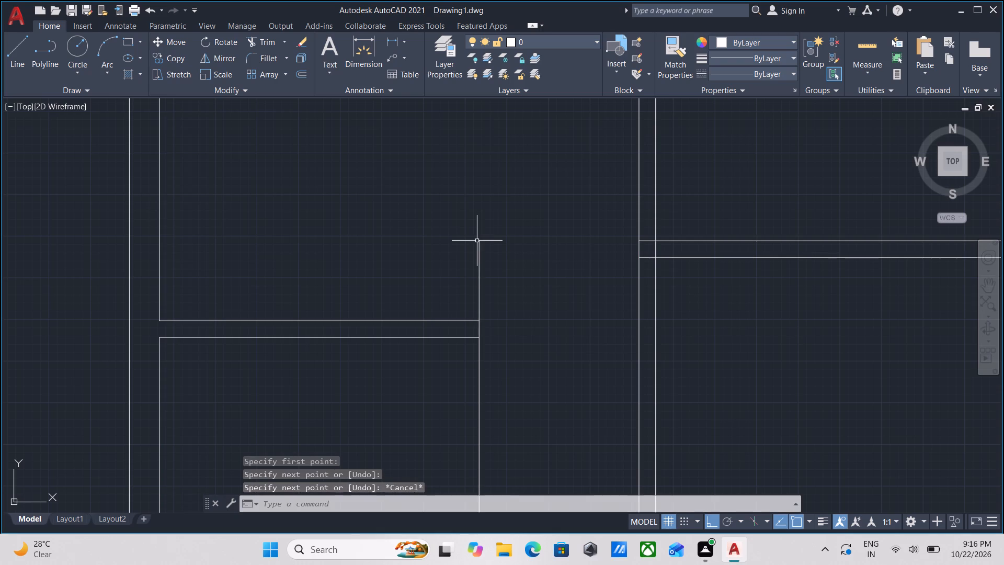
Offset the short vertical line 5" toward the left outer wall to form a wall stub.
{"action": "left_click", "coordinate": [490, 288]}
{"action": "left_click", "coordinate": [457, 275]}
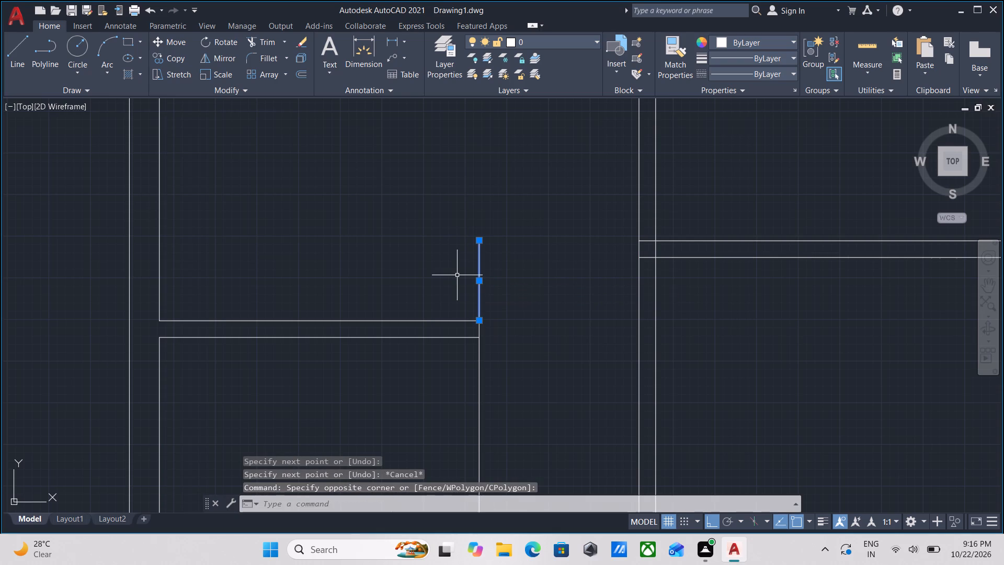
{"action": "key", "text": "o"}
{"action": "key", "text": "Return"}
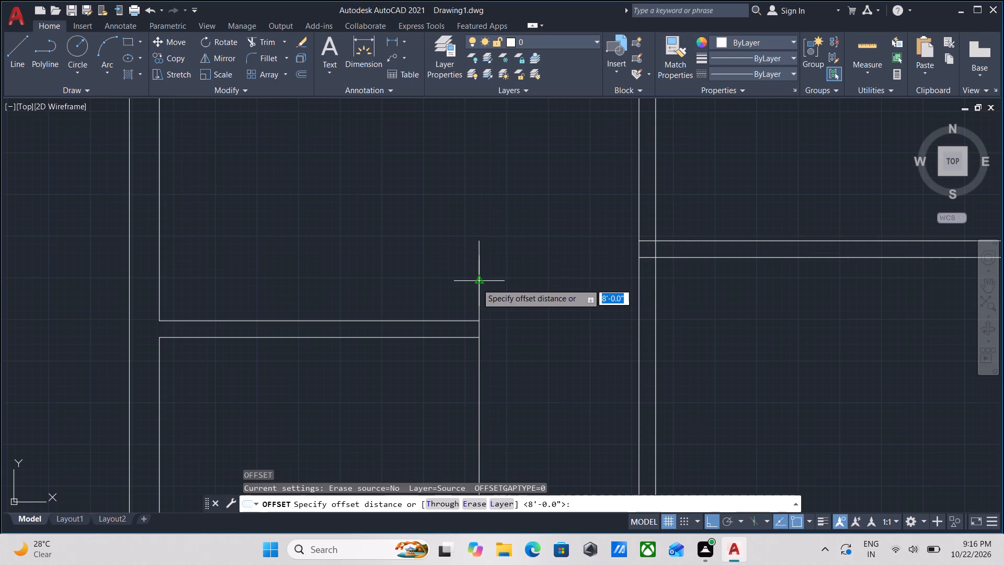
{"action": "left_click", "coordinate": [478, 284]}
{"action": "left_click", "coordinate": [448, 283]}
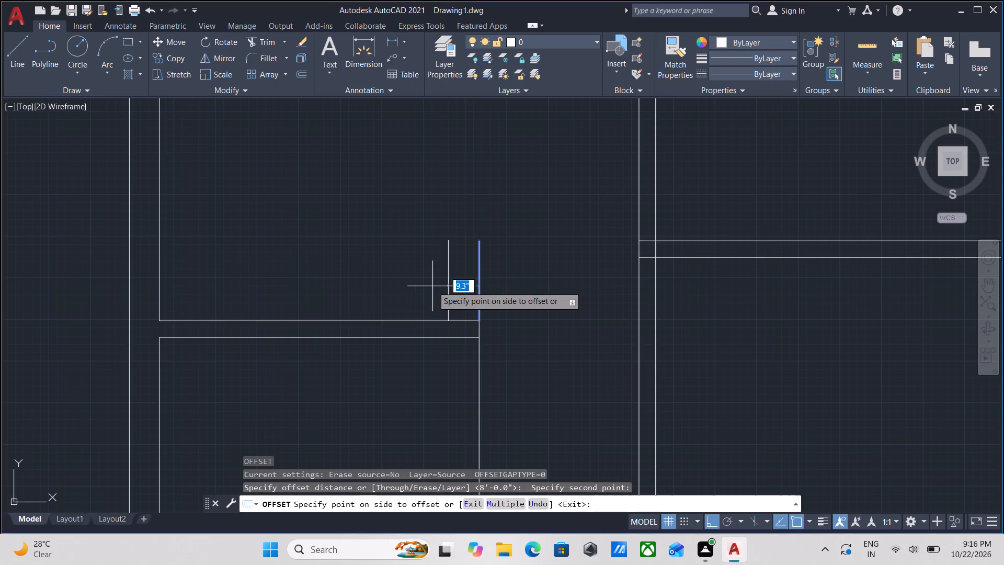
{"action": "key", "text": "5"}
{"action": "key", "text": "Return"}
{"action": "scroll", "coordinate": [469, 325], "scroll_direction": "up", "scroll_amount": 1}
{"action": "key", "text": "Escape"}
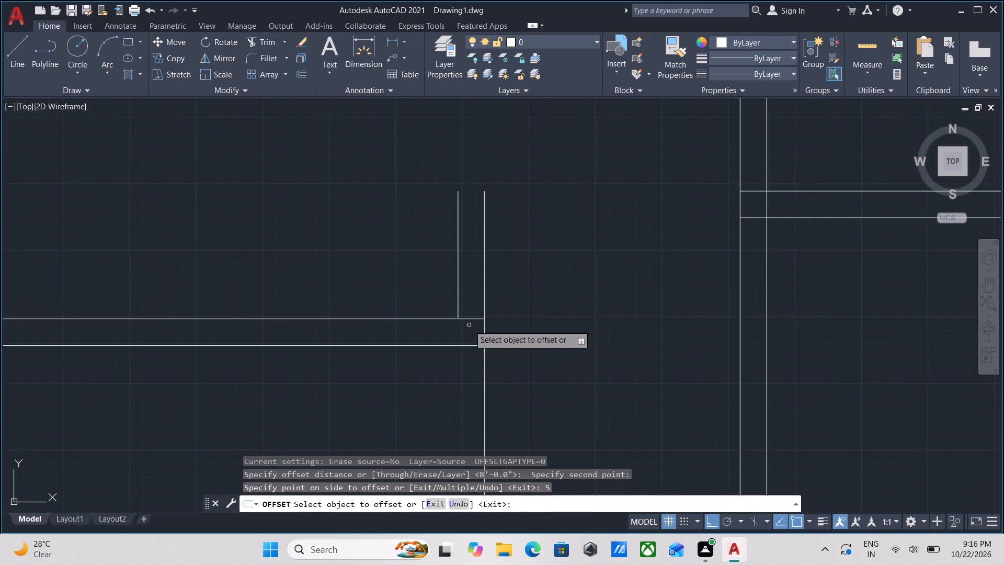
{"action": "scroll", "coordinate": [469, 325], "scroll_direction": "down", "scroll_amount": 2}
{"action": "middle_click_drag", "start_coordinate": [469, 324], "coordinate": [480, 245]}
{"action": "key", "text": "Escape"}
Trim the horizontal wall's upper line between the two lines of the short wall stub.
{"action": "scroll", "coordinate": [476, 252], "scroll_direction": "up", "scroll_amount": 1}
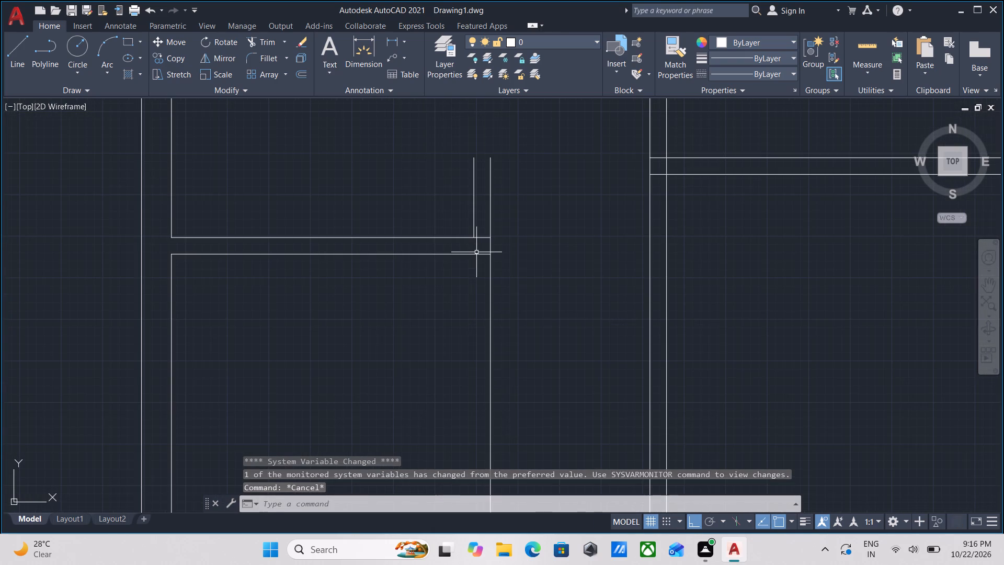
{"action": "scroll", "coordinate": [476, 252], "scroll_direction": "up", "scroll_amount": 1}
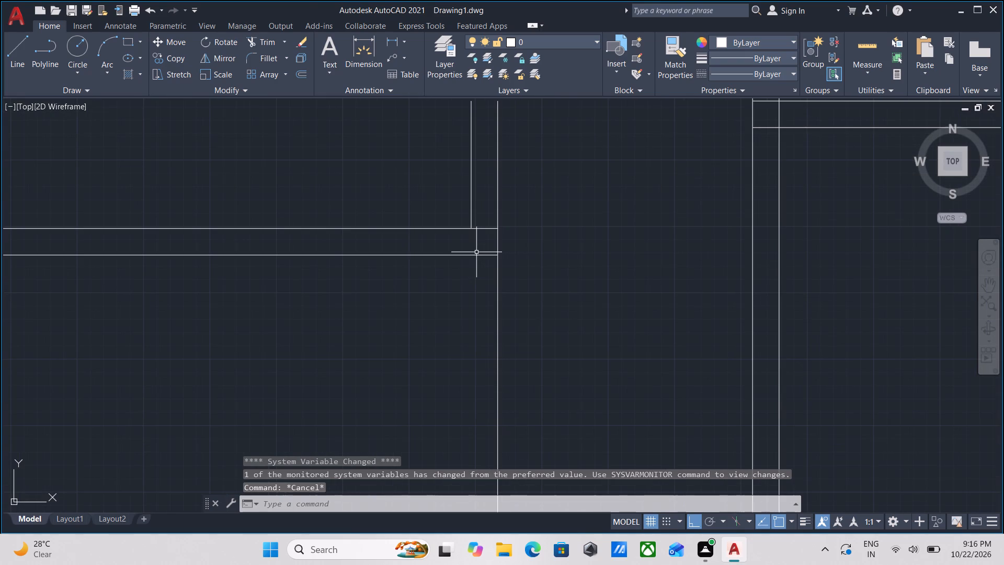
{"action": "type", "text": "TR"}
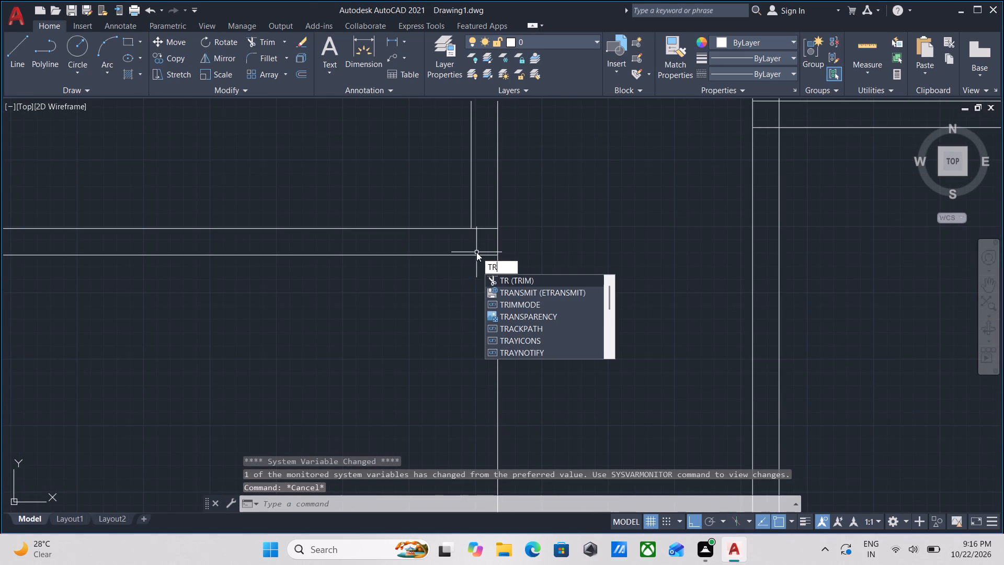
{"action": "key", "text": "Return"}
{"action": "left_click", "coordinate": [476, 252]}
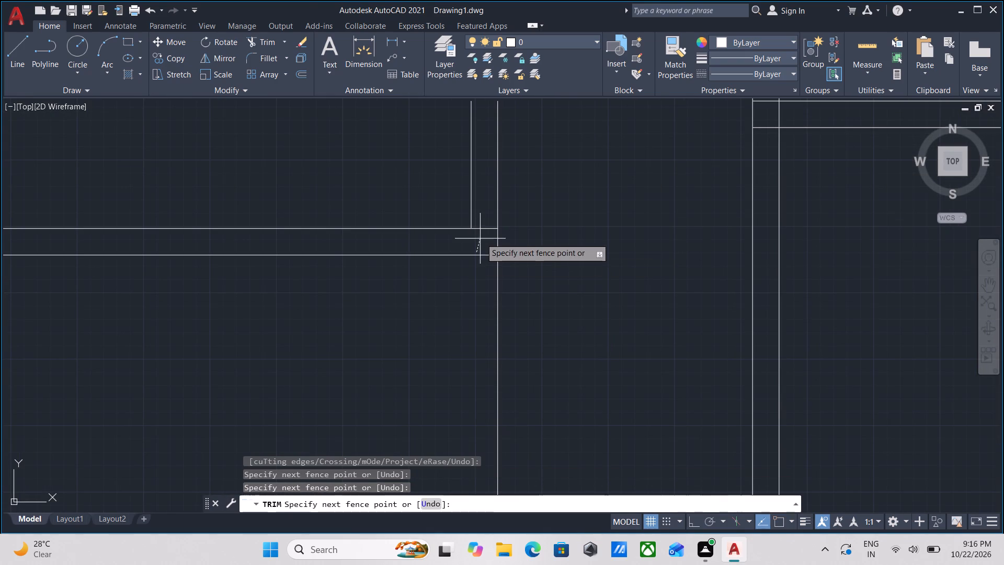
{"action": "left_click", "coordinate": [485, 220]}
{"action": "scroll", "coordinate": [485, 221], "scroll_direction": "down", "scroll_amount": 3}
{"action": "key", "text": "Escape"}
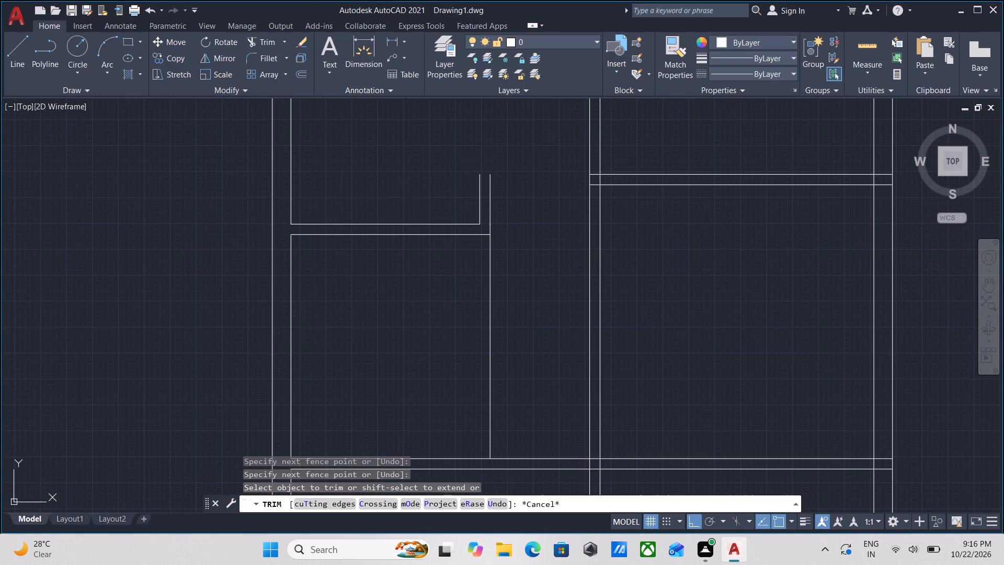
{"action": "scroll", "coordinate": [410, 276], "scroll_direction": "up", "scroll_amount": 1}
{"action": "key", "text": "Escape"}
Draw a horizontal line from the right-hand horizontal wall's lower corner at the central vertical wall to the wall stub's right line.
{"action": "scroll", "coordinate": [385, 275], "scroll_direction": "down", "scroll_amount": 1}
{"action": "scroll", "coordinate": [442, 259], "scroll_direction": "down", "scroll_amount": 1}
{"action": "middle_click_drag", "start_coordinate": [424, 258], "coordinate": [438, 288]}
{"action": "scroll", "coordinate": [473, 244], "scroll_direction": "up", "scroll_amount": 2}
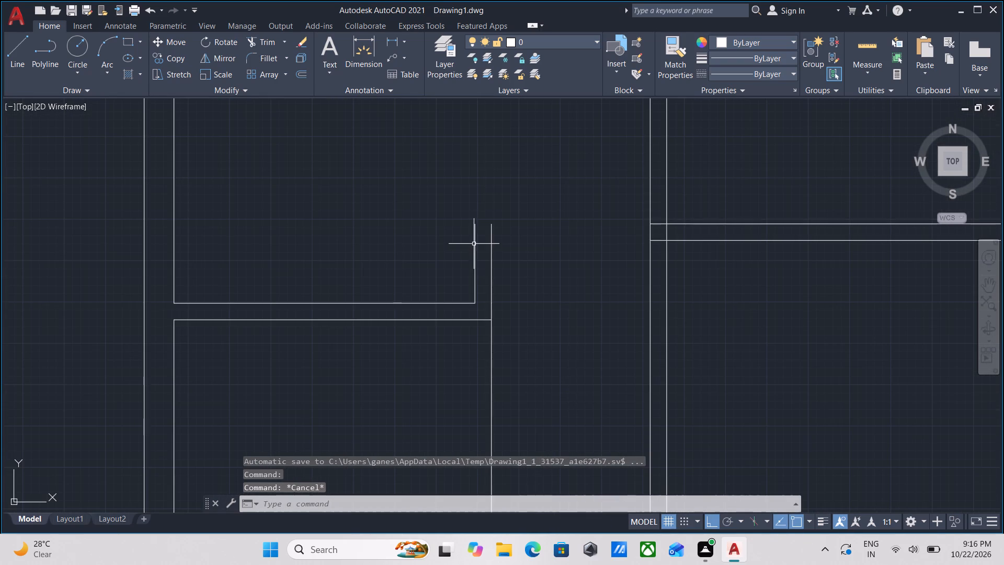
{"action": "scroll", "coordinate": [490, 229], "scroll_direction": "up", "scroll_amount": 2}
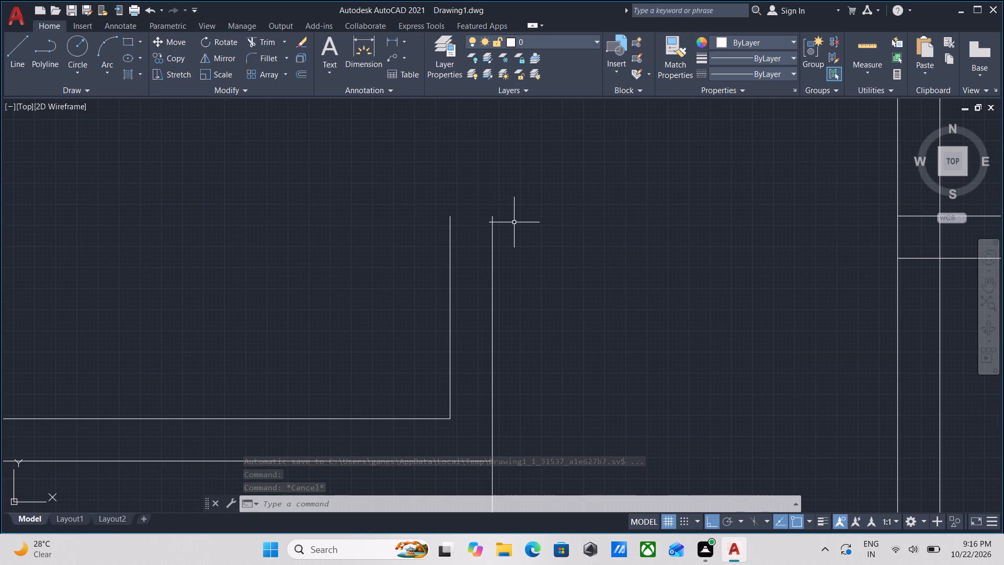
{"action": "key", "text": "l"}
{"action": "key", "text": "Return"}
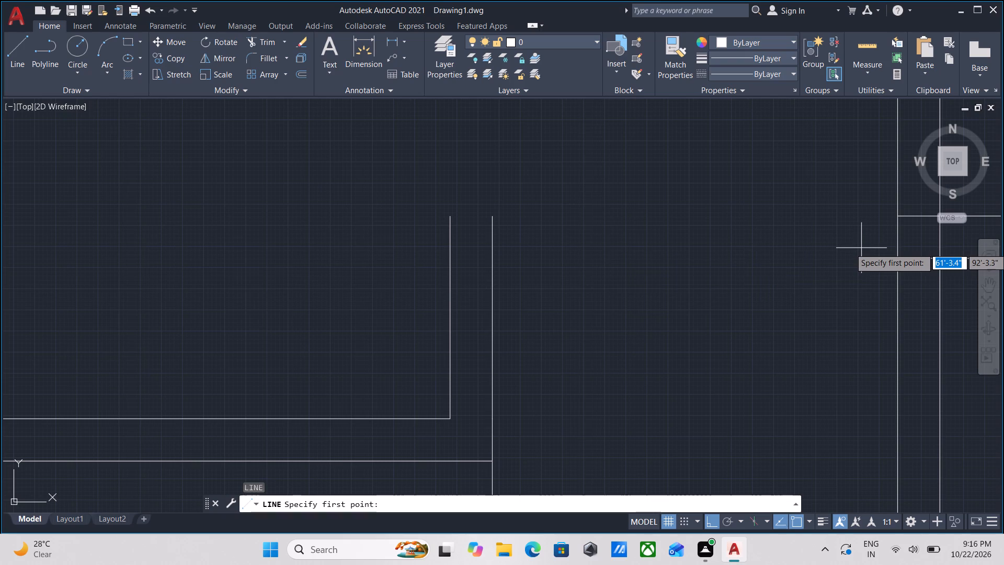
{"action": "scroll", "coordinate": [861, 248], "scroll_direction": "down", "scroll_amount": 2}
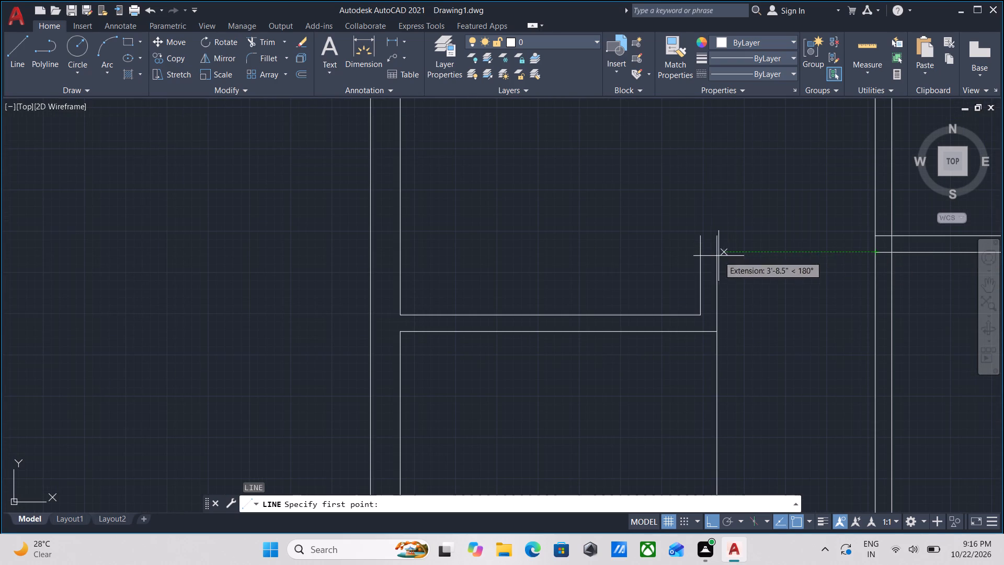
{"action": "left_click", "coordinate": [873, 254]}
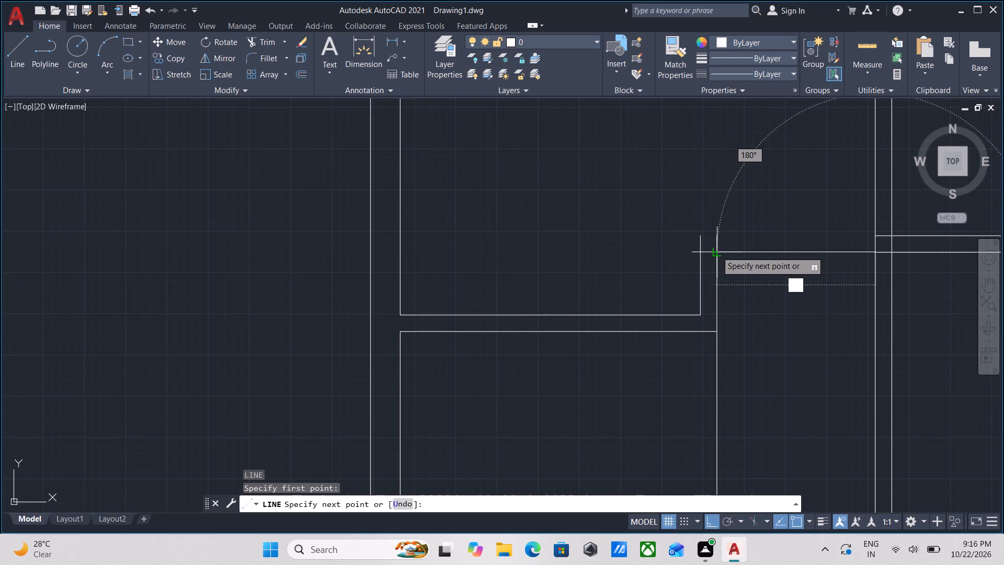
{"action": "left_click", "coordinate": [717, 251]}
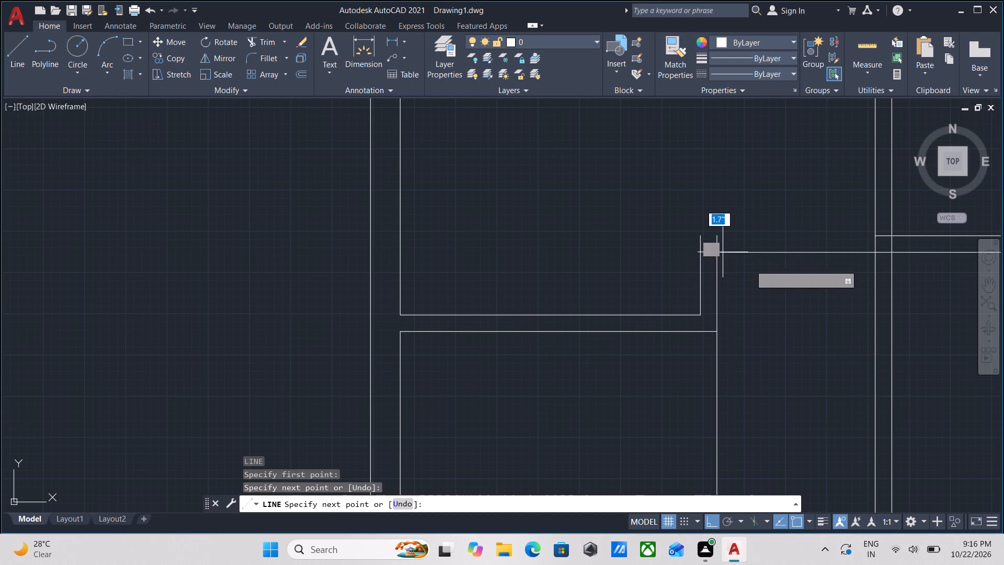
{"action": "key", "text": "Escape"}
Offset the new connecting line 5" upward to give the wall segment its thickness.
{"action": "left_click", "coordinate": [774, 263]}
{"action": "left_click", "coordinate": [754, 230]}
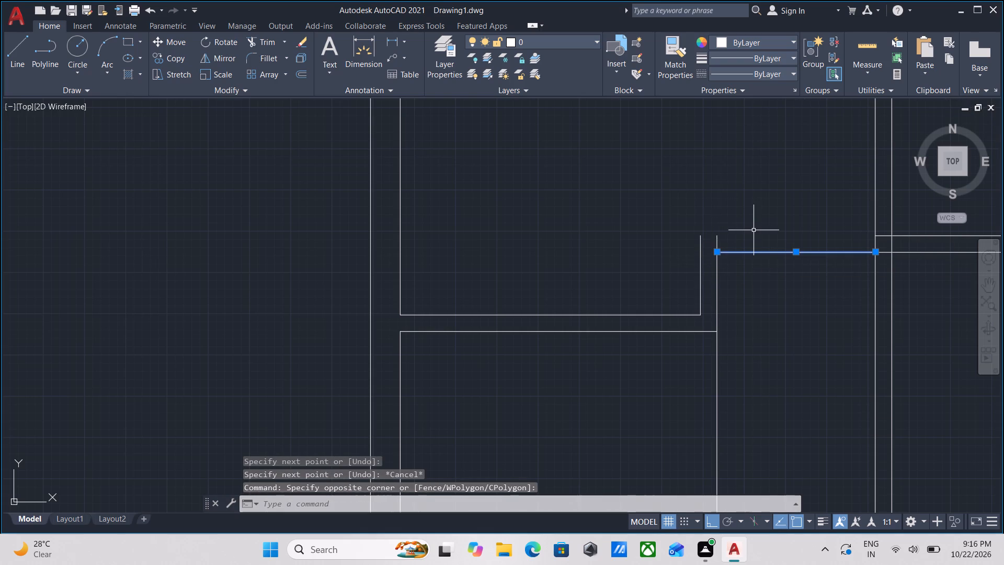
{"action": "key", "text": "o"}
{"action": "key", "text": "Return"}
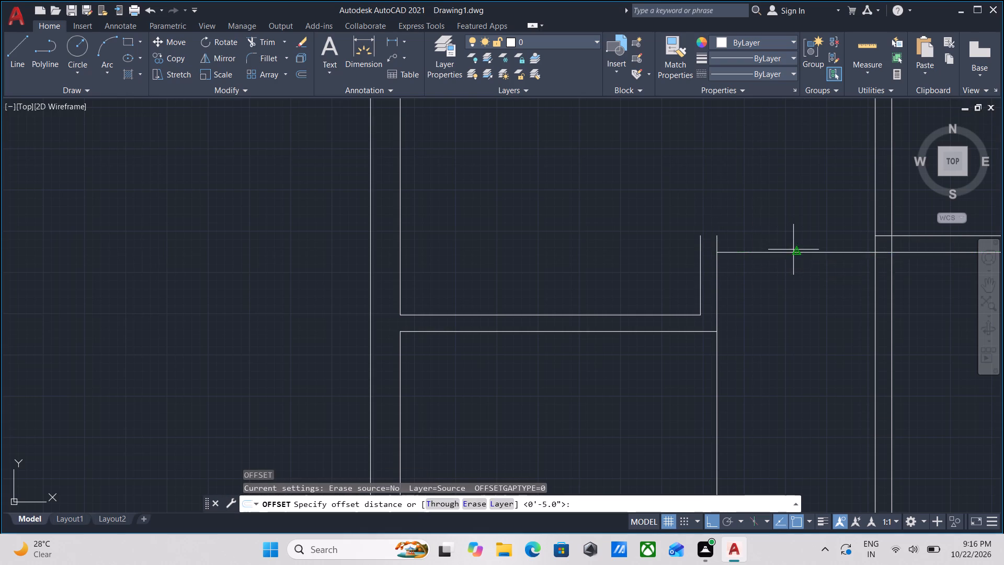
{"action": "left_click", "coordinate": [796, 250]}
{"action": "left_click", "coordinate": [794, 234]}
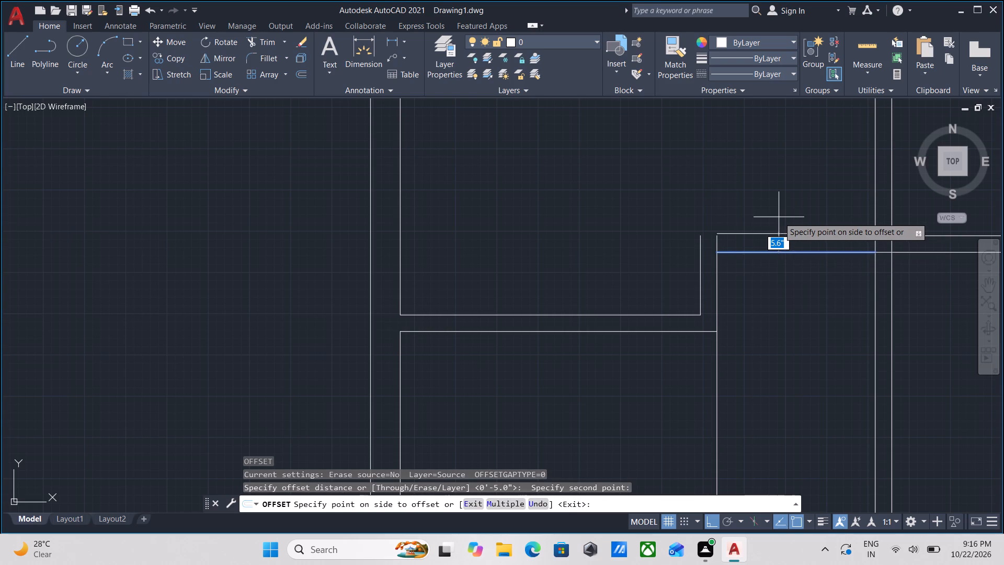
{"action": "key", "text": "5"}
{"action": "key", "text": "Return"}
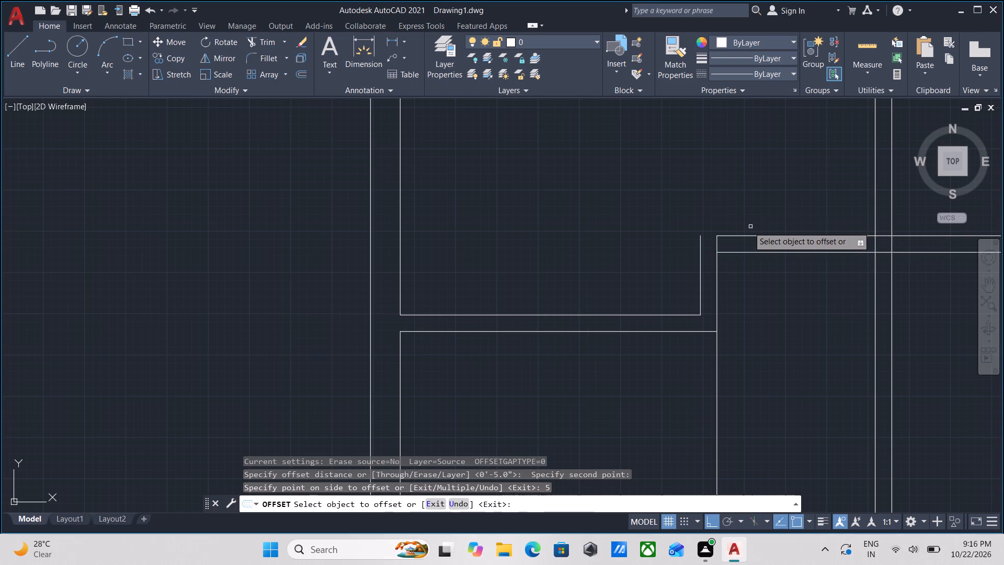
{"action": "key", "text": "Escape"}
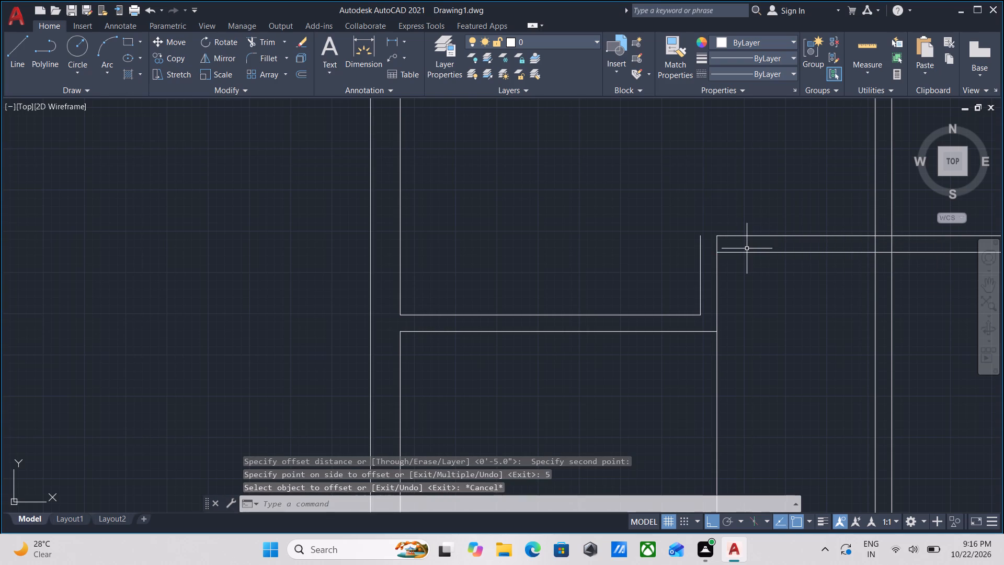
Extend the connecting wall's upper line to the outer left line of the wall stub.
{"action": "type", "text": "EX"}
{"action": "key", "text": "Return"}
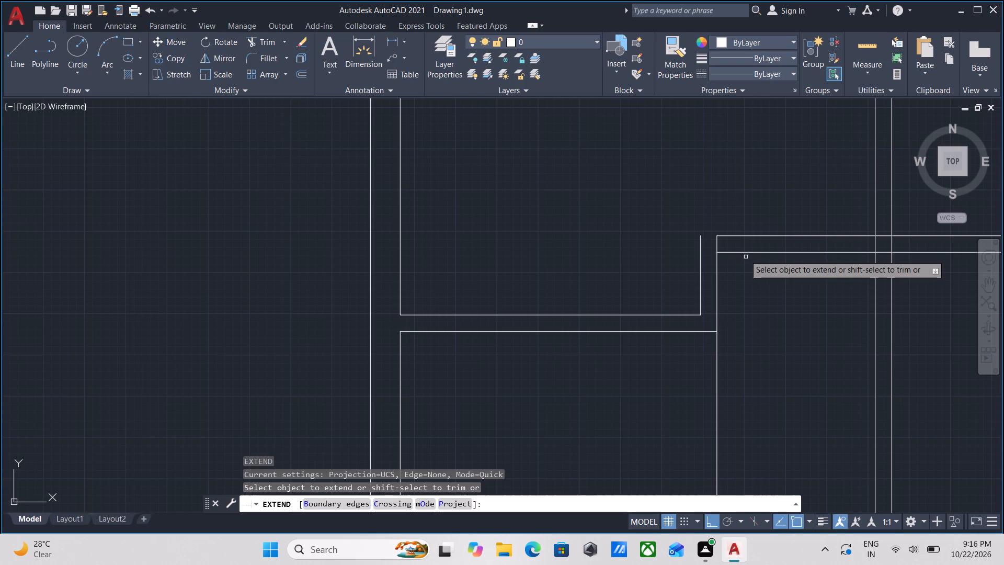
{"action": "left_click", "coordinate": [744, 250]}
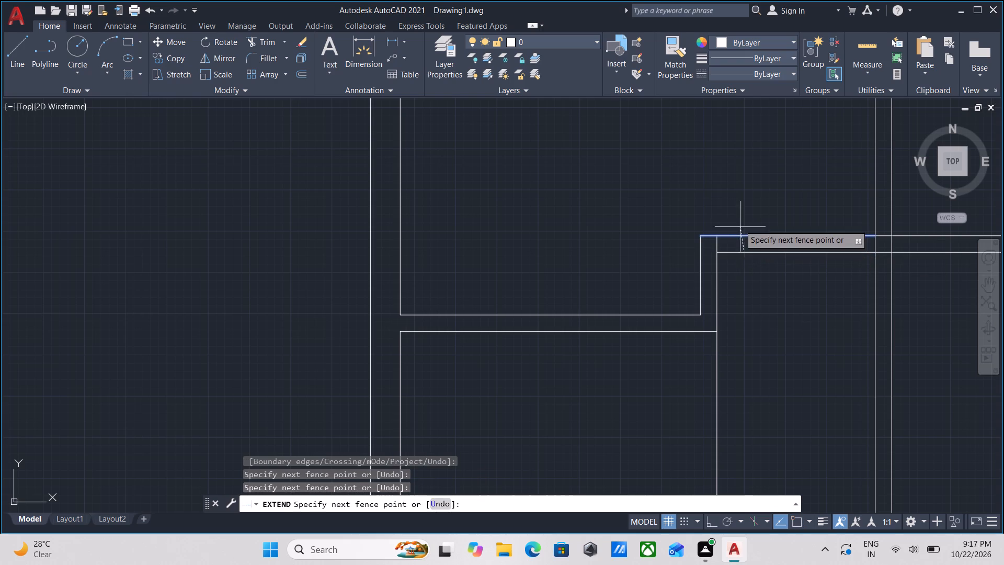
{"action": "left_click", "coordinate": [739, 225]}
{"action": "key", "text": "Escape"}
Offset the lower line of the left room's top wall 9' downward.
{"action": "scroll", "coordinate": [741, 248], "scroll_direction": "down", "scroll_amount": 1}
{"action": "middle_click_drag", "start_coordinate": [741, 248], "coordinate": [664, 256]}
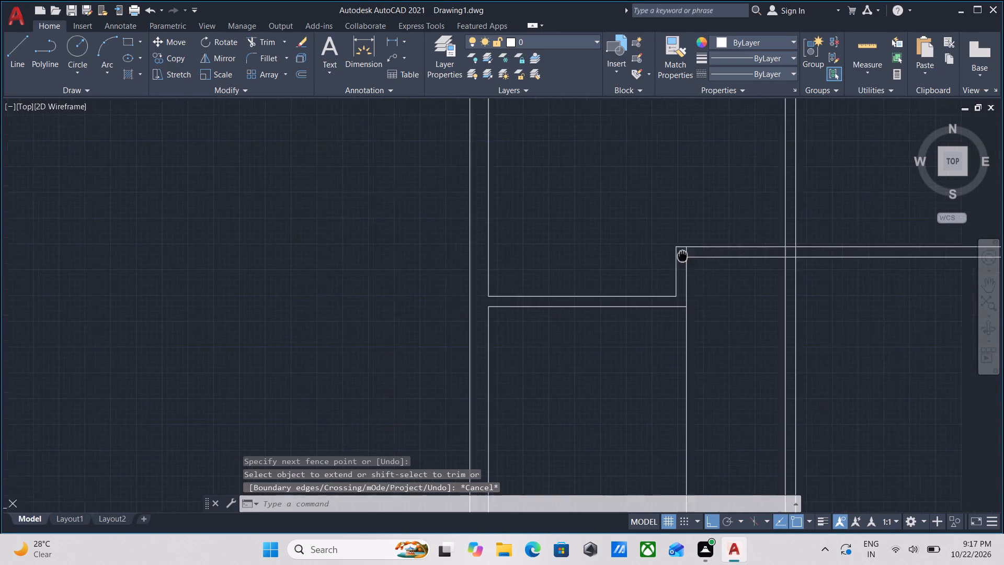
{"action": "middle_click_drag", "start_coordinate": [664, 256], "coordinate": [663, 256]}
{"action": "scroll", "coordinate": [767, 257], "scroll_direction": "down", "scroll_amount": 2}
{"action": "middle_click_drag", "start_coordinate": [736, 291], "coordinate": [733, 248]}
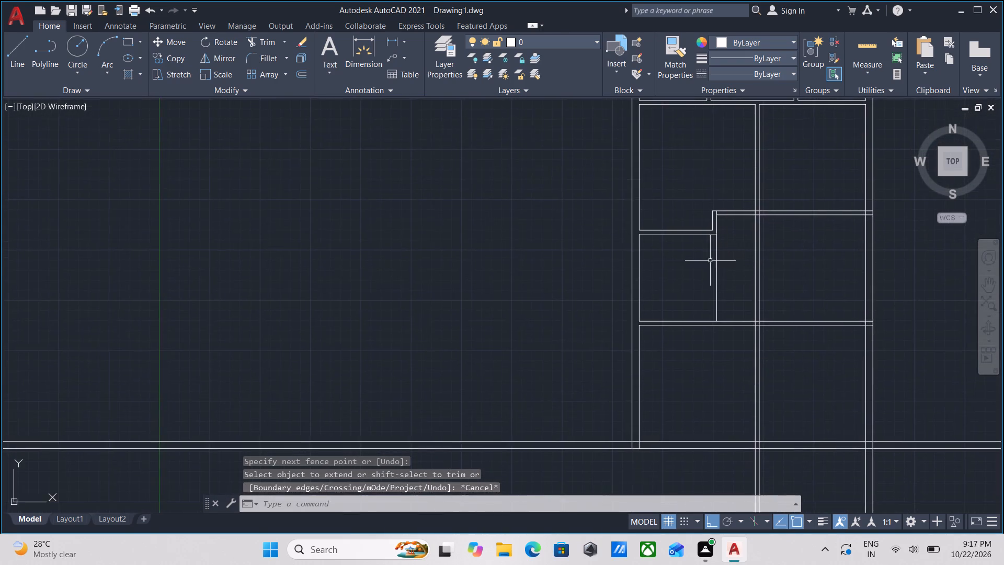
{"action": "key", "text": "Escape"}
{"action": "scroll", "coordinate": [684, 250], "scroll_direction": "up", "scroll_amount": 2}
{"action": "left_click", "coordinate": [700, 234]}
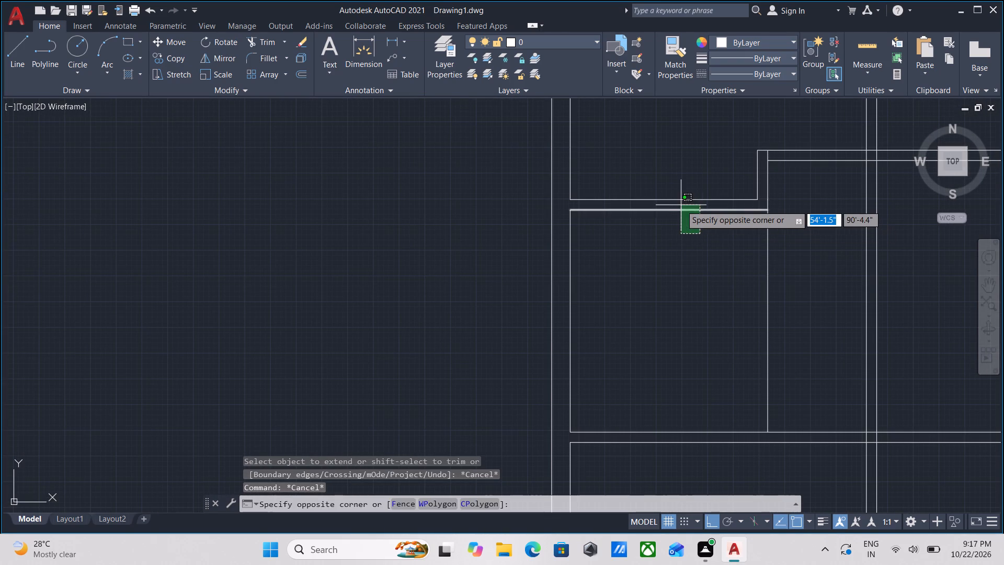
{"action": "left_click", "coordinate": [681, 205]}
{"action": "key", "text": "o"}
{"action": "key", "text": "Return"}
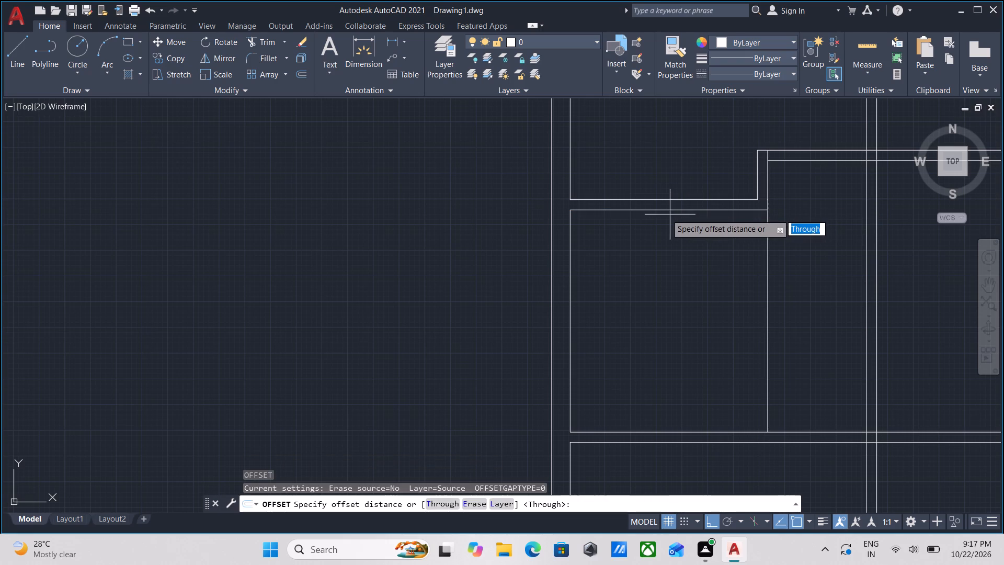
{"action": "left_click", "coordinate": [670, 208]}
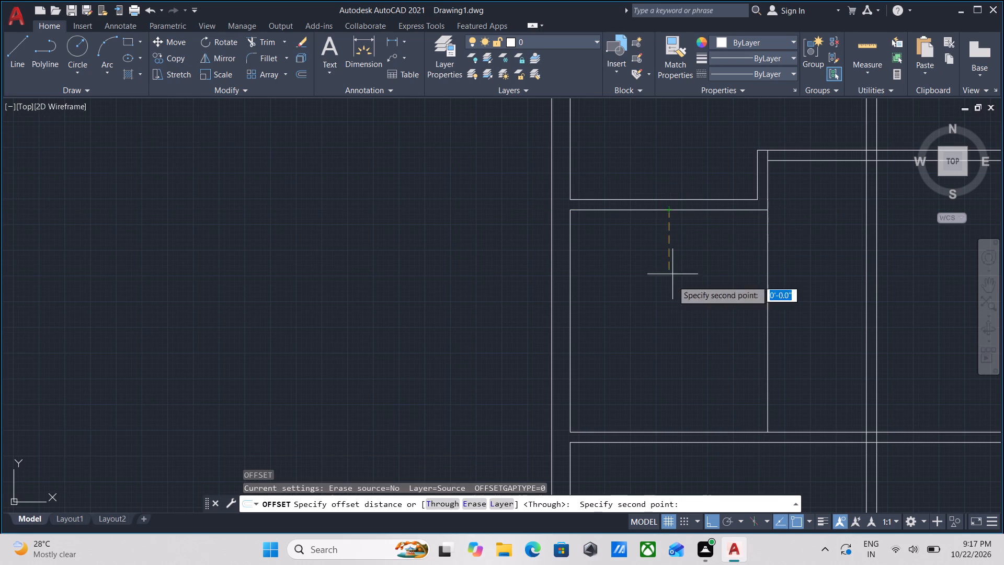
{"action": "left_click", "coordinate": [672, 281]}
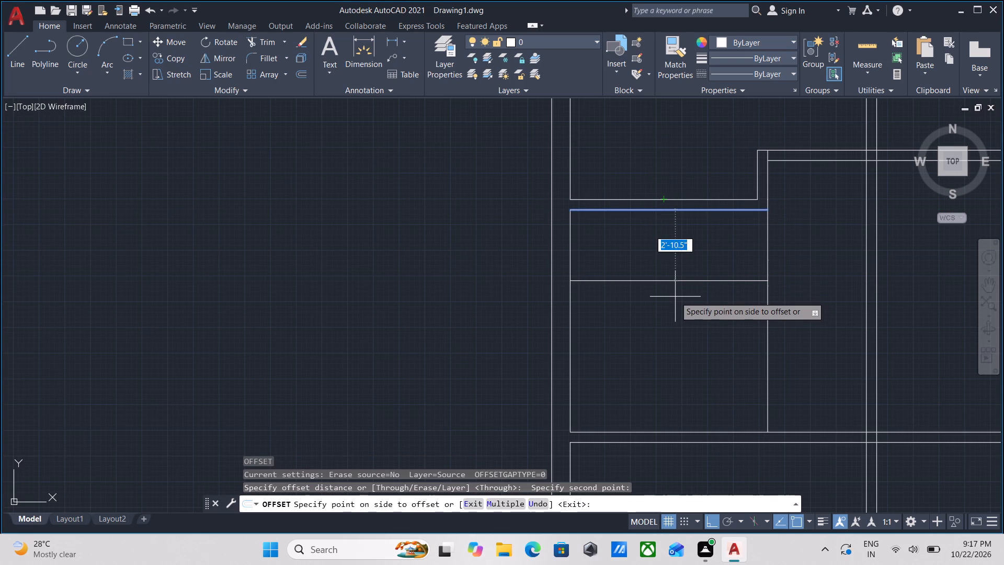
{"action": "type", "text": "9'"}
{"action": "key", "text": "Return"}
{"action": "scroll", "coordinate": [675, 297], "scroll_direction": "down", "scroll_amount": 1}
{"action": "middle_click_drag", "start_coordinate": [675, 297], "coordinate": [672, 280]}
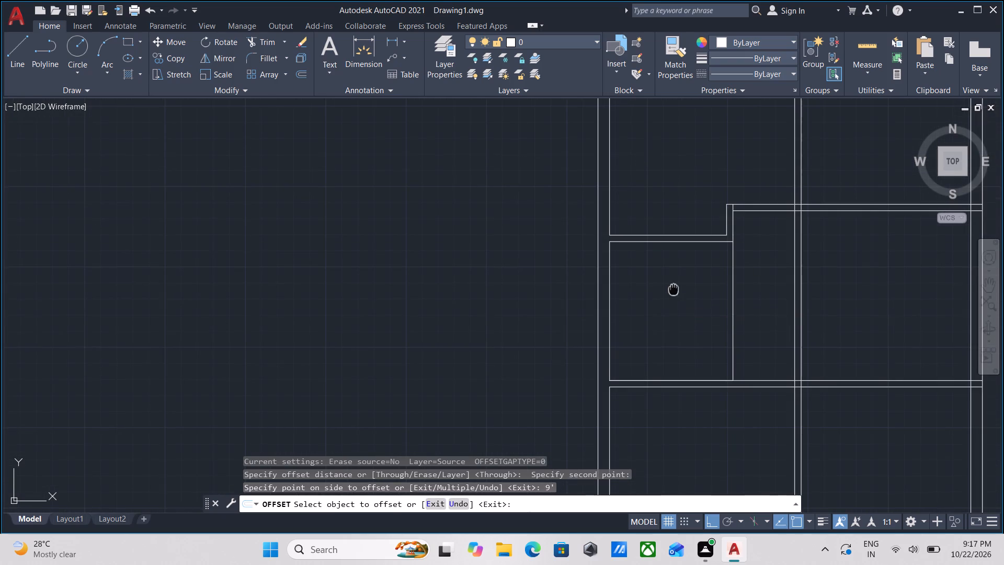
{"action": "middle_click_drag", "start_coordinate": [672, 280], "coordinate": [671, 270]}
{"action": "scroll", "coordinate": [730, 393], "scroll_direction": "up", "scroll_amount": 2}
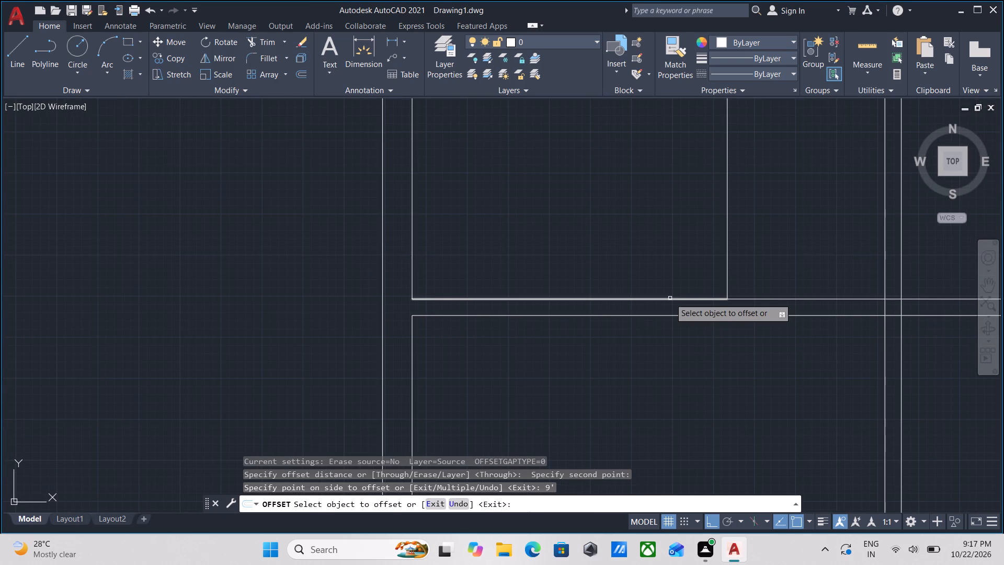
{"action": "key", "text": "Escape"}
Trim both lines of the central vertical wall between the upper and lower horizontal walls to open up the middle room.
{"action": "scroll", "coordinate": [674, 298], "scroll_direction": "down", "scroll_amount": 1}
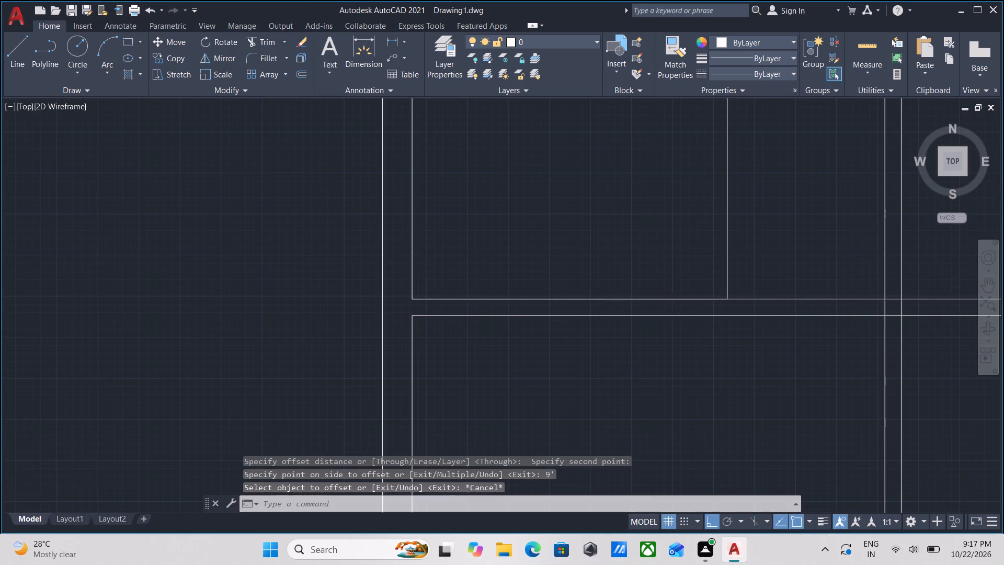
{"action": "scroll", "coordinate": [675, 298], "scroll_direction": "down", "scroll_amount": 1}
{"action": "middle_click_drag", "start_coordinate": [677, 279], "coordinate": [675, 322]}
{"action": "middle_click_drag", "start_coordinate": [765, 281], "coordinate": [717, 298]}
{"action": "type", "text": "TR"}
{"action": "key", "text": "Return"}
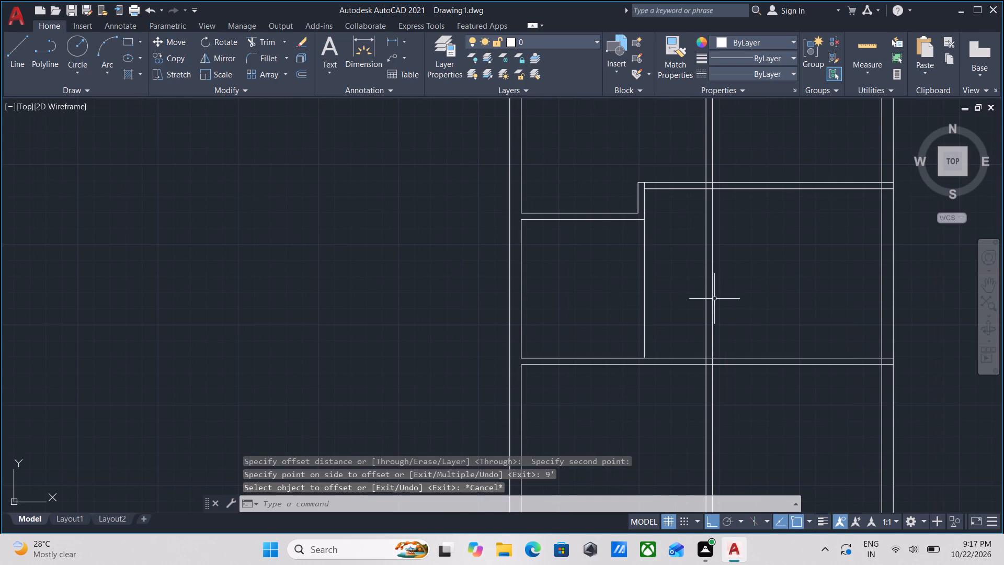
{"action": "left_click", "coordinate": [716, 298]}
{"action": "left_click", "coordinate": [688, 271]}
Clean the T-junction of the upper central wall by trimming its line ends and the horizontal wall's upper line between them.
{"action": "middle_click_drag", "start_coordinate": [689, 267], "coordinate": [671, 372]}
{"action": "scroll", "coordinate": [679, 304], "scroll_direction": "up", "scroll_amount": 3}
{"action": "scroll", "coordinate": [729, 268], "scroll_direction": "up", "scroll_amount": 2}
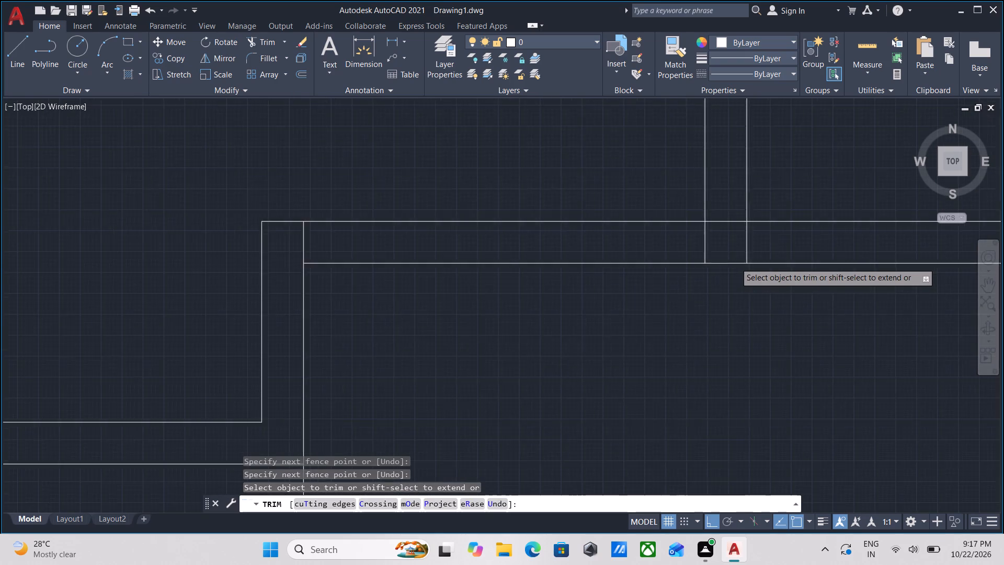
{"action": "left_click", "coordinate": [779, 237]}
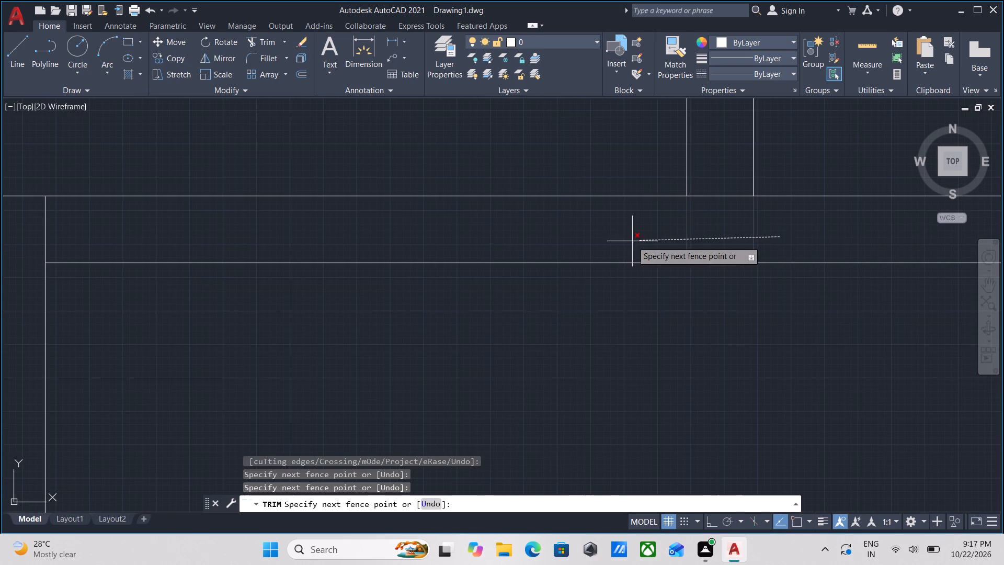
{"action": "left_click", "coordinate": [632, 241]}
{"action": "scroll", "coordinate": [632, 242], "scroll_direction": "down", "scroll_amount": 5}
{"action": "middle_click_drag", "start_coordinate": [661, 301], "coordinate": [653, 342]}
{"action": "scroll", "coordinate": [649, 288], "scroll_direction": "up", "scroll_amount": 3}
{"action": "left_click", "coordinate": [648, 253]}
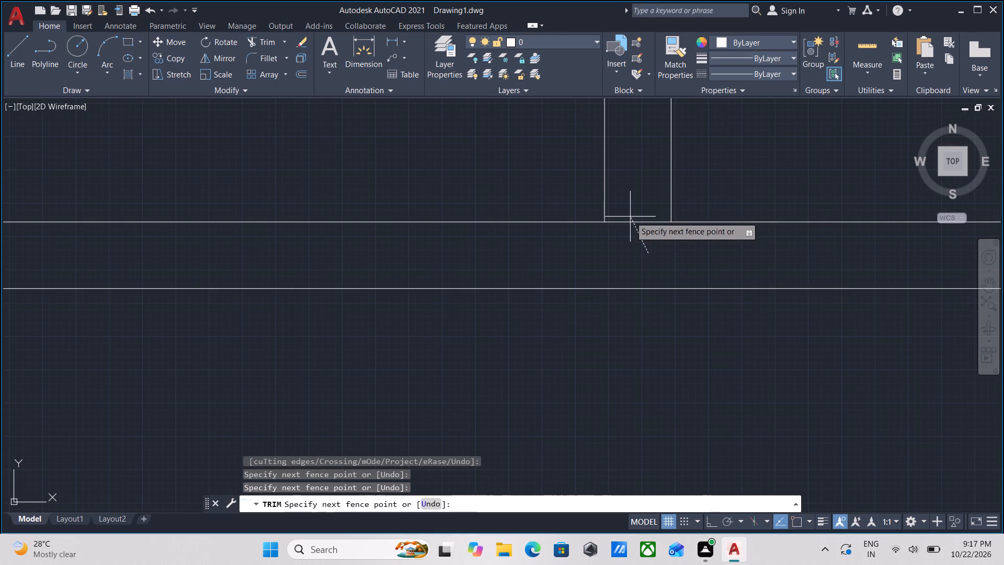
{"action": "left_click", "coordinate": [630, 214]}
{"action": "key", "text": "Escape"}
Inspect the layout and measure the distances between the walls around the middle room.
{"action": "scroll", "coordinate": [645, 241], "scroll_direction": "down", "scroll_amount": 4}
{"action": "scroll", "coordinate": [633, 293], "scroll_direction": "down", "scroll_amount": 2}
{"action": "middle_click_drag", "start_coordinate": [633, 293], "coordinate": [598, 305]}
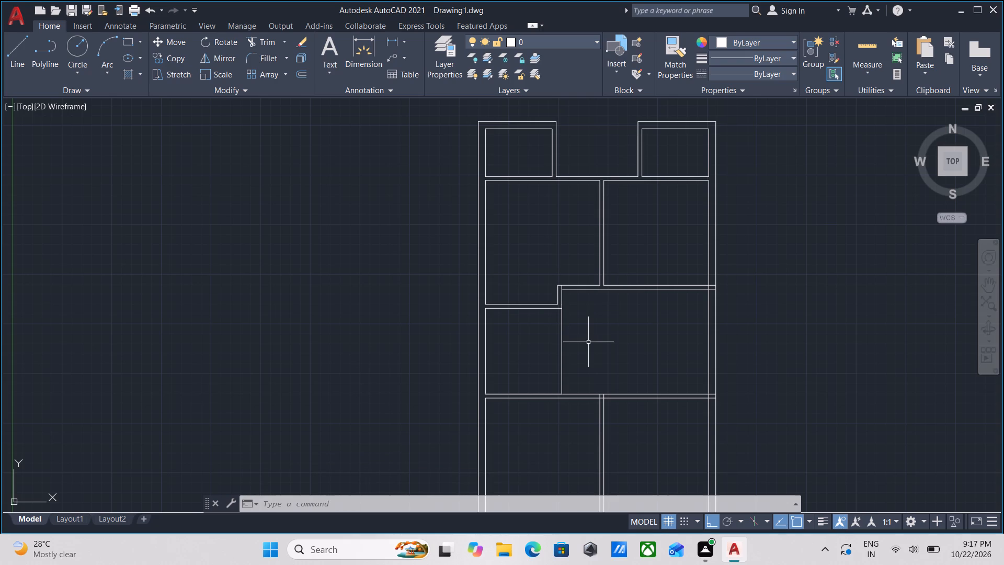
{"action": "scroll", "coordinate": [568, 352], "scroll_direction": "up", "scroll_amount": 1}
{"action": "middle_click_drag", "start_coordinate": [569, 346], "coordinate": [584, 306]}
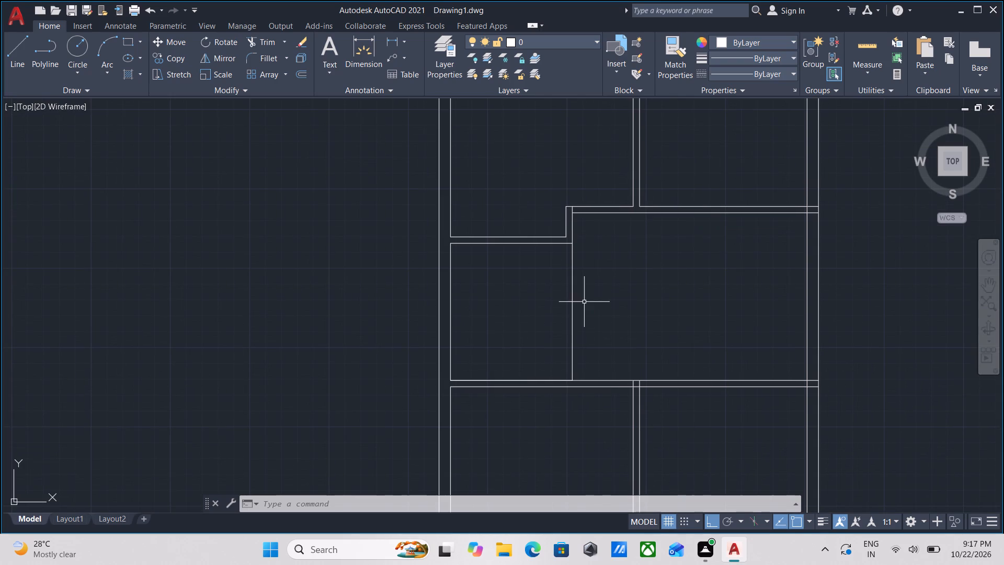
{"action": "middle_click_drag", "start_coordinate": [577, 313], "coordinate": [598, 282]}
{"action": "middle_click_drag", "start_coordinate": [534, 321], "coordinate": [567, 293]}
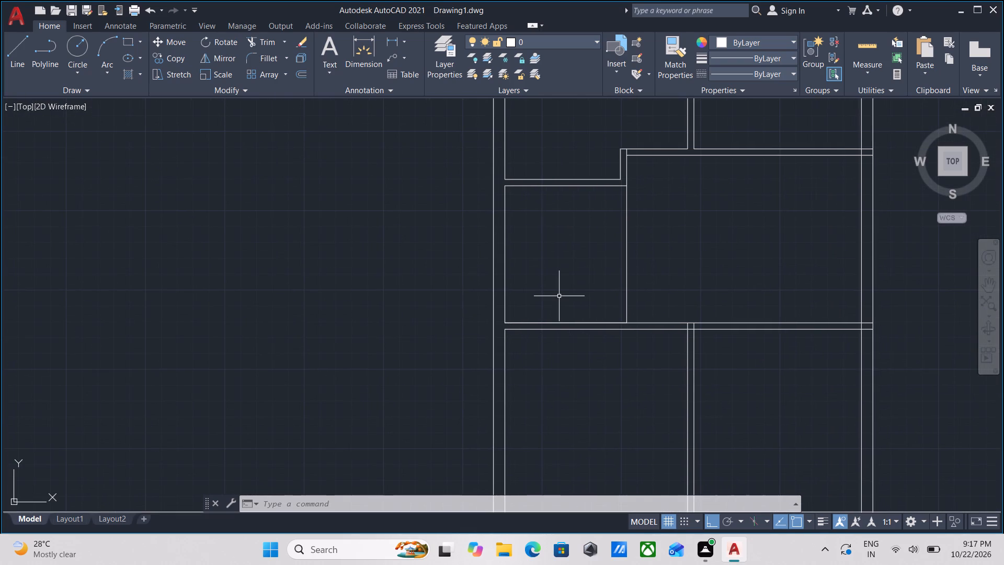
{"action": "middle_click_drag", "start_coordinate": [559, 296], "coordinate": [568, 319]}
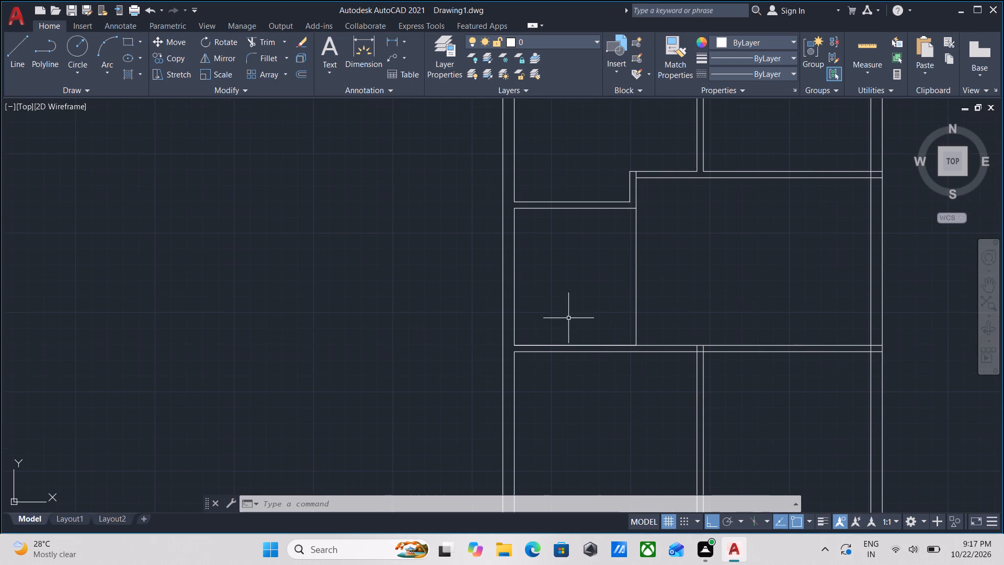
{"action": "middle_click_drag", "start_coordinate": [692, 259], "coordinate": [672, 268]}
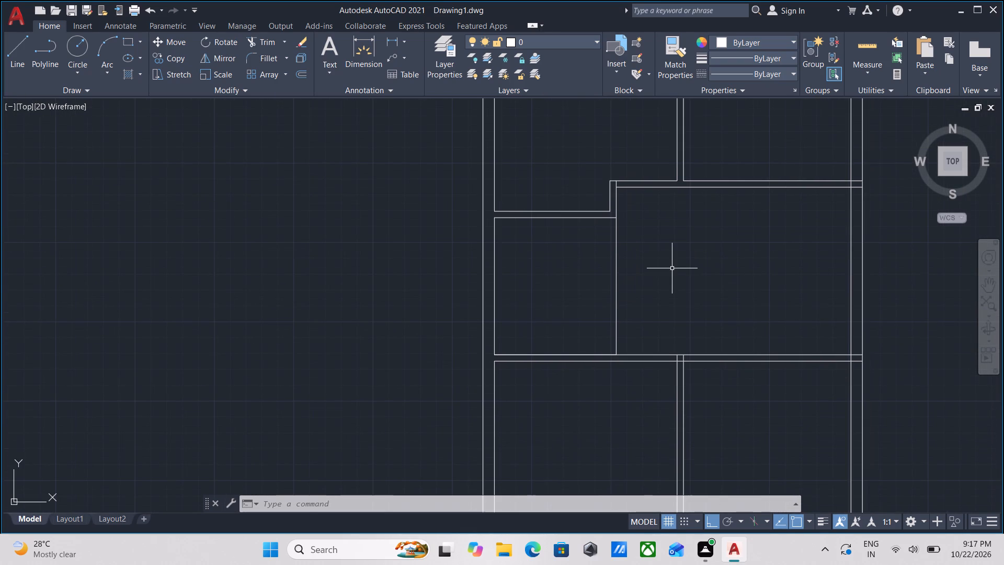
{"action": "type", "text": "MEA"}
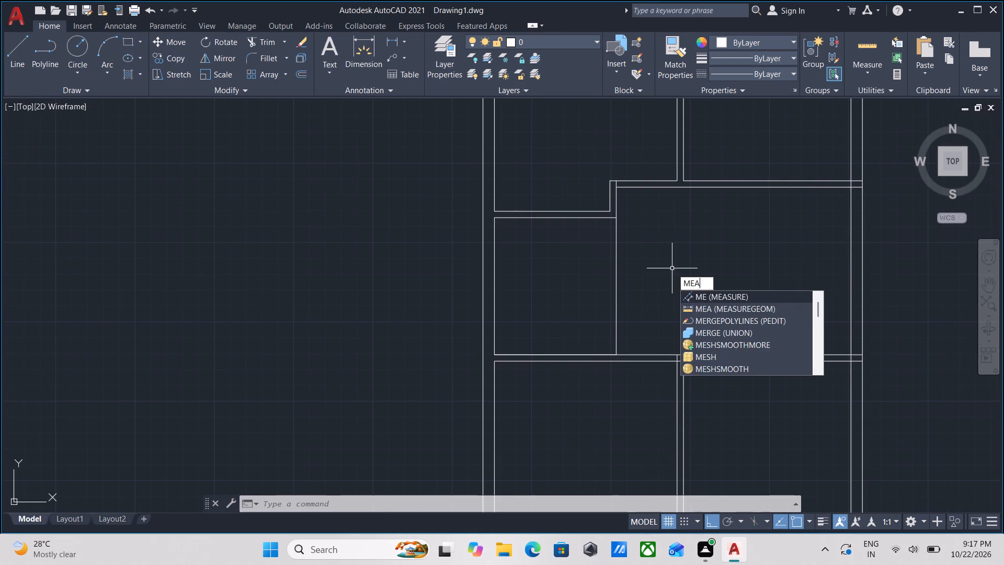
{"action": "key", "text": "Return"}
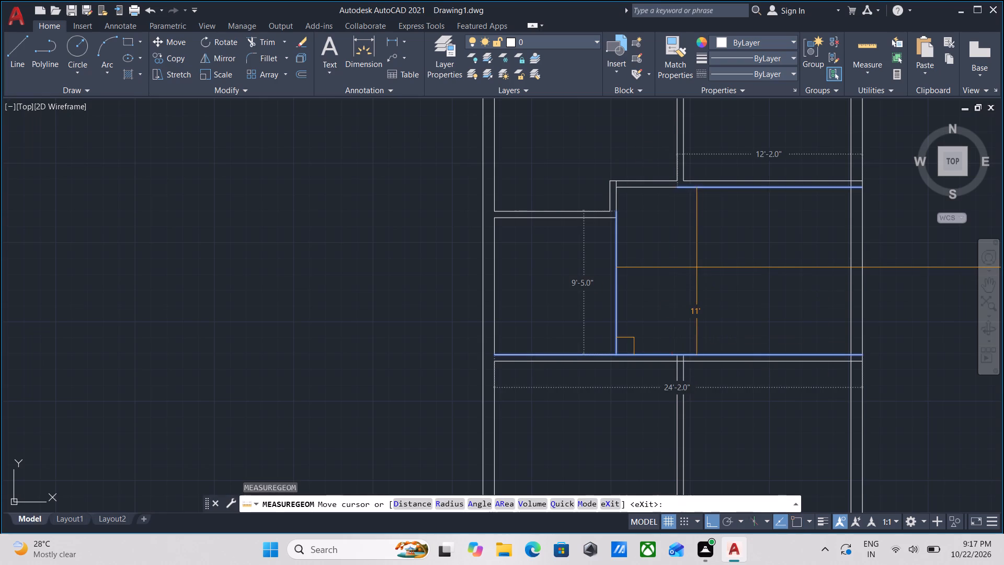
{"action": "scroll", "coordinate": [697, 267], "scroll_direction": "down", "scroll_amount": 2}
{"action": "middle_click_drag", "start_coordinate": [697, 267], "coordinate": [636, 251]}
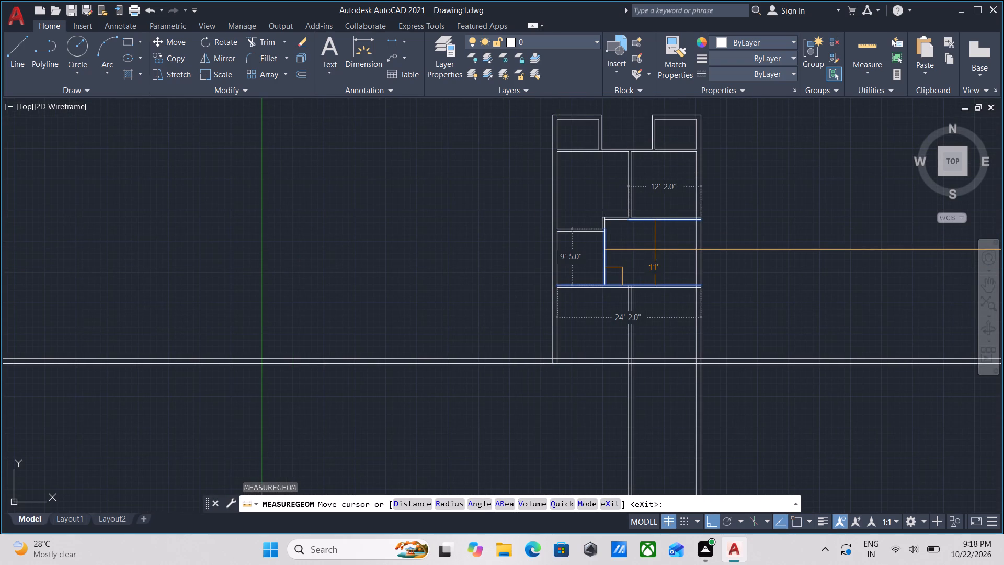
{"action": "key", "text": "Escape"}
{"action": "scroll", "coordinate": [706, 281], "scroll_direction": "up", "scroll_amount": 2}
{"action": "middle_click_drag", "start_coordinate": [706, 281], "coordinate": [664, 279]}
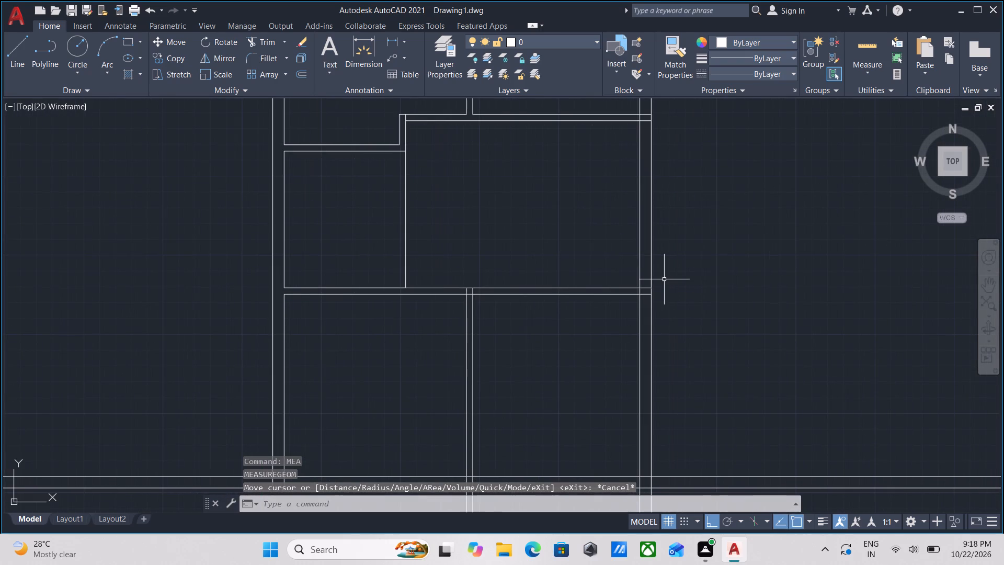
Trim the line ends of the middle room's upper and lower horizontal walls where they run into the right outer wall.
{"action": "type", "text": "TR"}
{"action": "key", "text": "Return"}
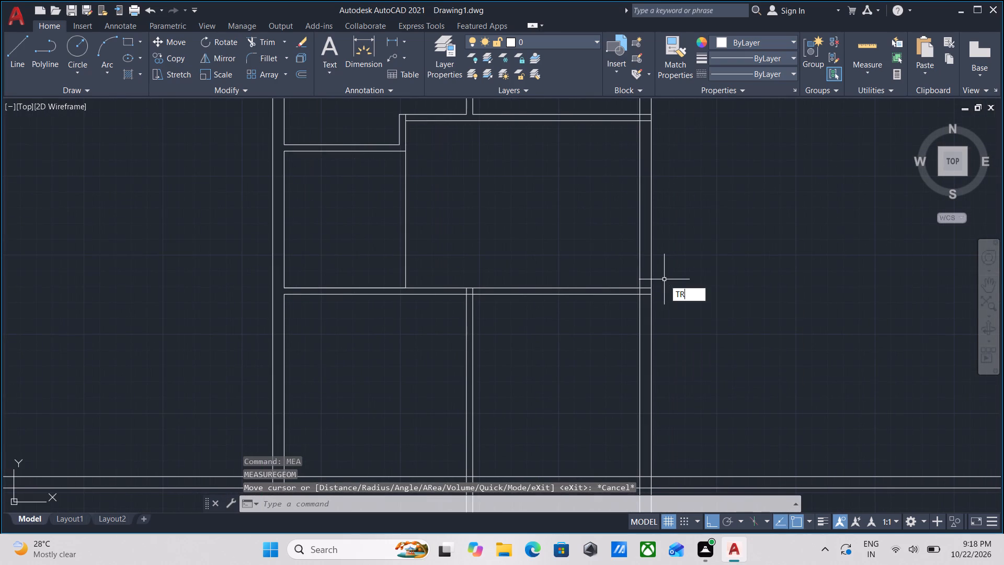
{"action": "scroll", "coordinate": [655, 296], "scroll_direction": "up", "scroll_amount": 2}
{"action": "left_click", "coordinate": [632, 307]}
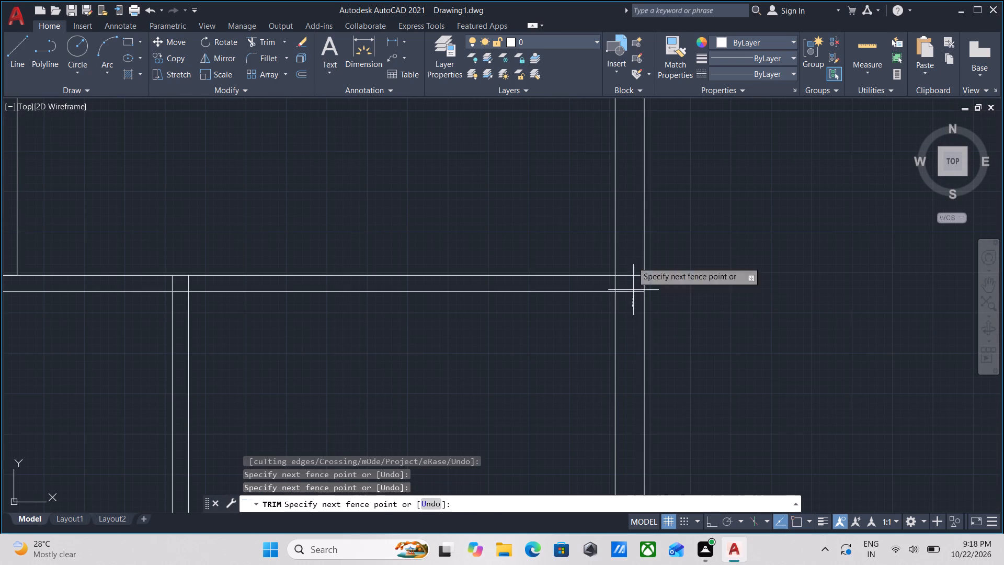
{"action": "scroll", "coordinate": [627, 238], "scroll_direction": "down", "scroll_amount": 1}
{"action": "middle_click_drag", "start_coordinate": [627, 238], "coordinate": [641, 369]}
{"action": "scroll", "coordinate": [647, 270], "scroll_direction": "down", "scroll_amount": 1}
{"action": "middle_click_drag", "start_coordinate": [647, 270], "coordinate": [643, 336]}
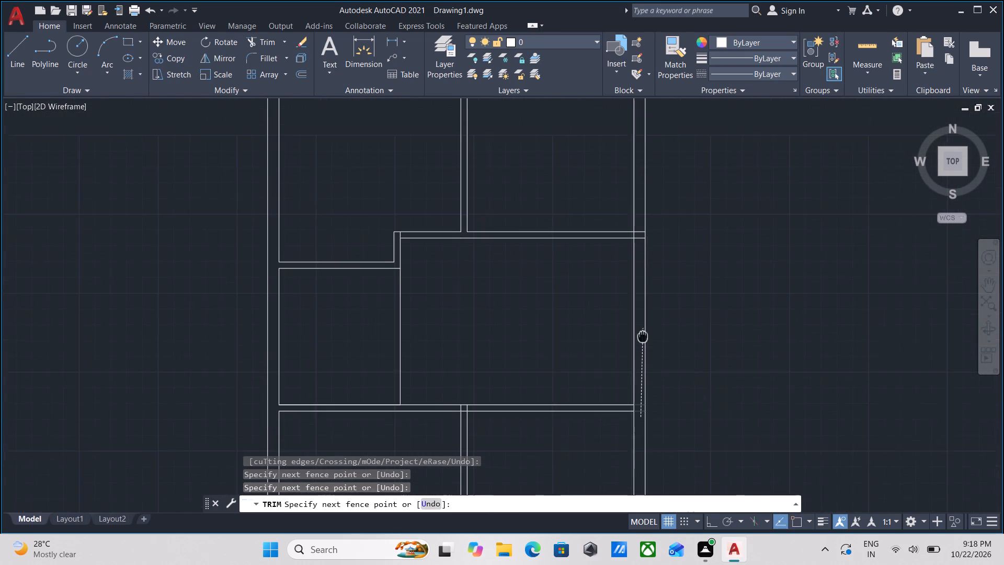
{"action": "middle_click_drag", "start_coordinate": [643, 336], "coordinate": [642, 336]}
{"action": "left_click", "coordinate": [638, 231]}
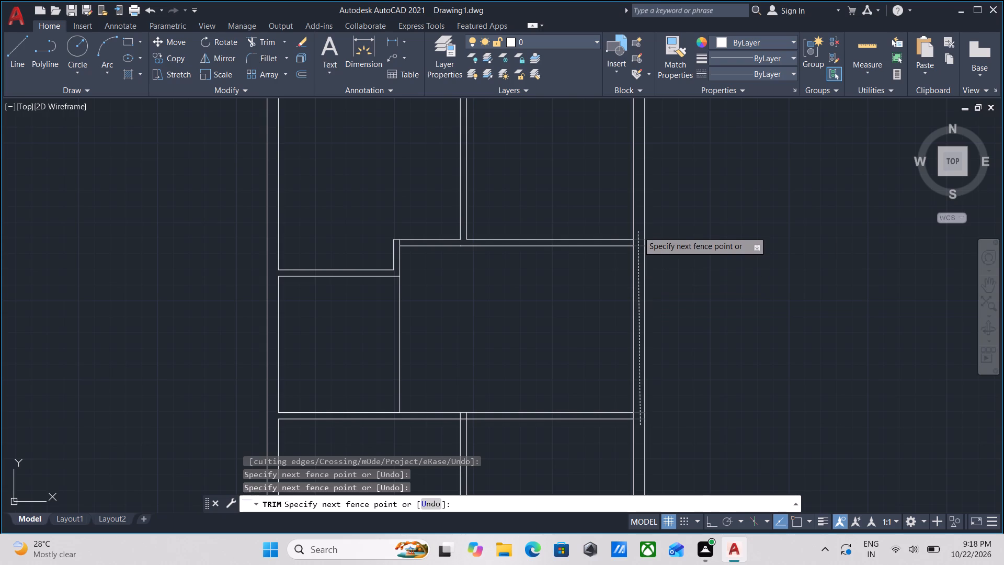
{"action": "key", "text": "Escape"}
Trim both line ends of the lower central vertical wall inside the thickness of the middle room's bottom wall.
{"action": "scroll", "coordinate": [606, 284], "scroll_direction": "down", "scroll_amount": 1}
{"action": "middle_click_drag", "start_coordinate": [606, 284], "coordinate": [612, 269]}
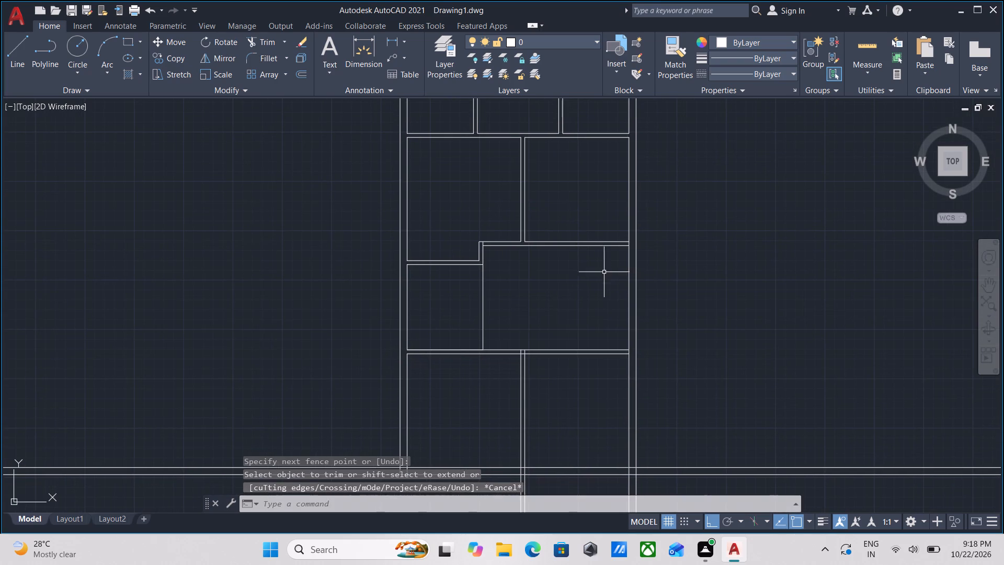
{"action": "middle_click_drag", "start_coordinate": [560, 292], "coordinate": [567, 287]}
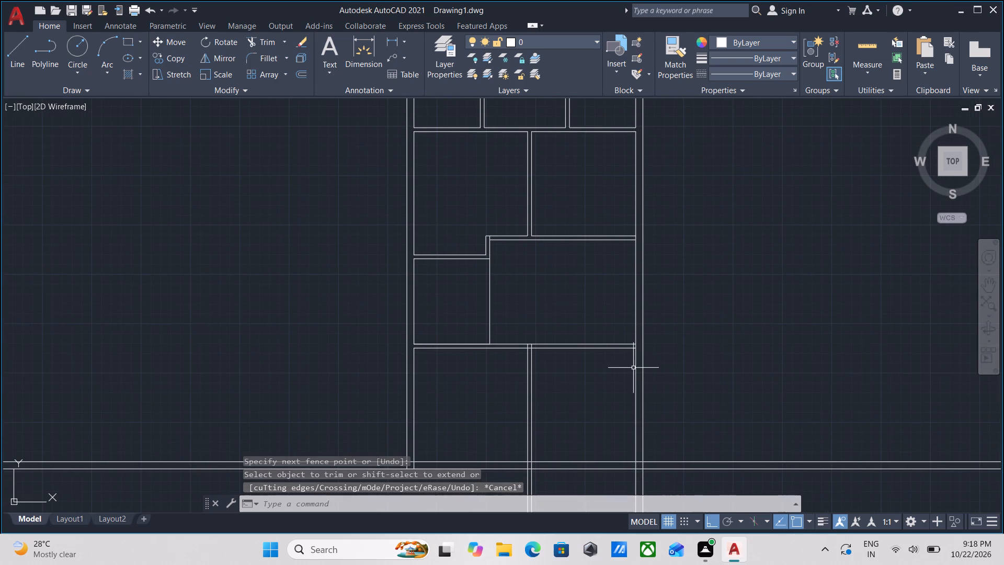
{"action": "middle_click_drag", "start_coordinate": [633, 368], "coordinate": [629, 339]}
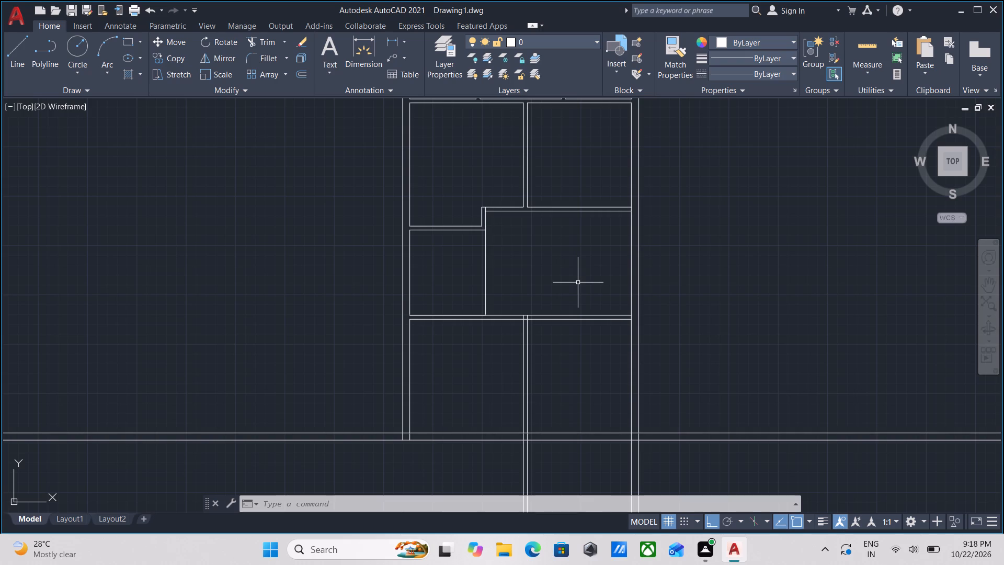
{"action": "scroll", "coordinate": [554, 317], "scroll_direction": "up", "scroll_amount": 2}
{"action": "middle_click_drag", "start_coordinate": [534, 332], "coordinate": [542, 329]}
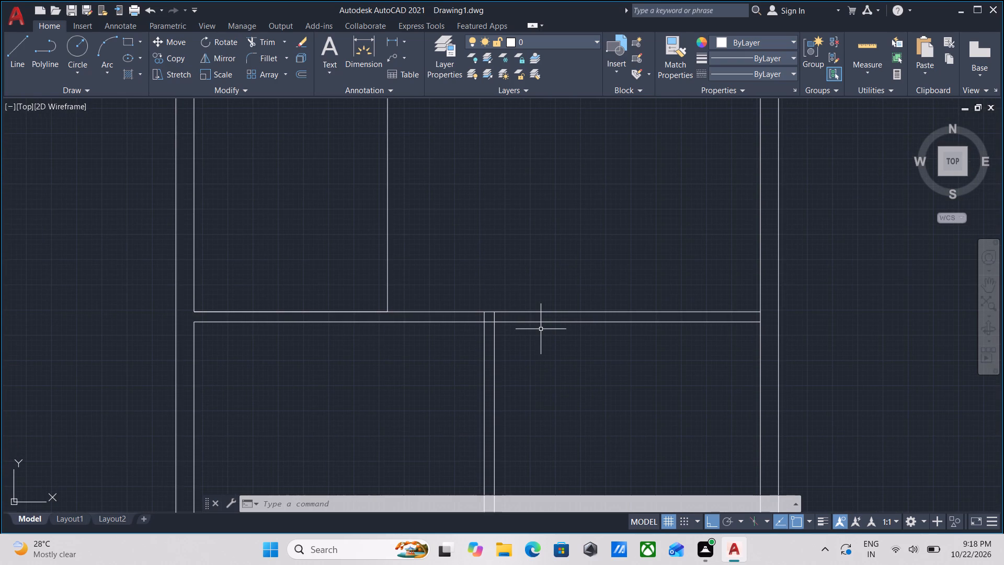
{"action": "type", "text": "TR"}
{"action": "key", "text": "Return"}
{"action": "scroll", "coordinate": [499, 320], "scroll_direction": "up", "scroll_amount": 1}
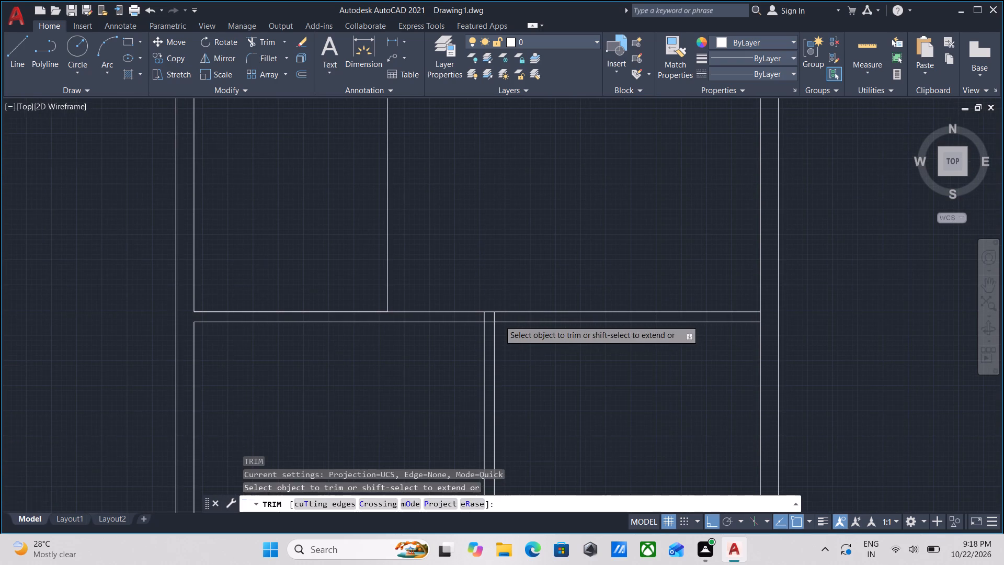
{"action": "scroll", "coordinate": [499, 320], "scroll_direction": "up", "scroll_amount": 1}
{"action": "left_click", "coordinate": [495, 309]}
{"action": "left_click", "coordinate": [409, 317]}
{"action": "key", "text": "Escape"}
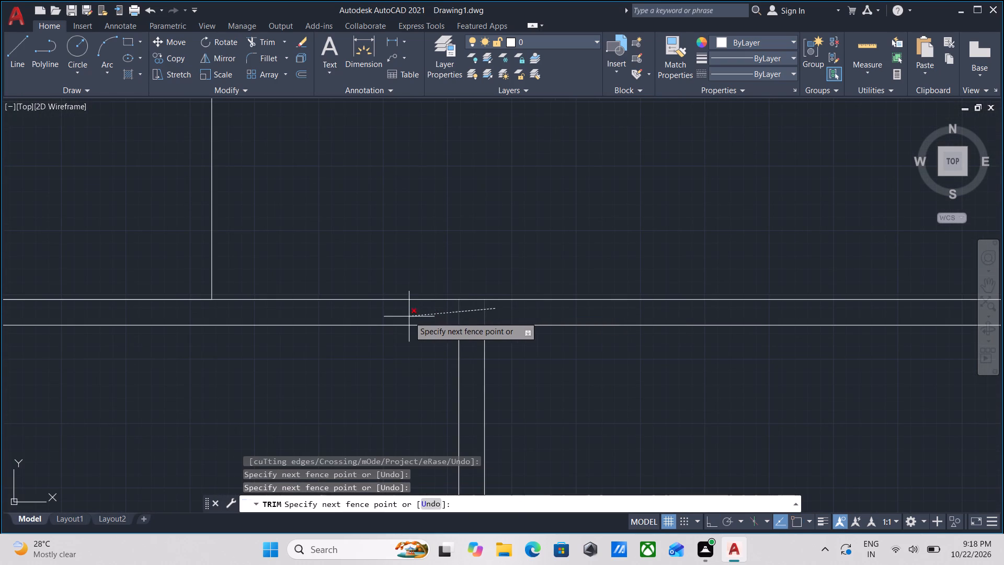
Measure the distances between the walls around the middle room.
{"action": "scroll", "coordinate": [445, 287], "scroll_direction": "down", "scroll_amount": 4}
{"action": "middle_click_drag", "start_coordinate": [505, 242], "coordinate": [506, 259]}
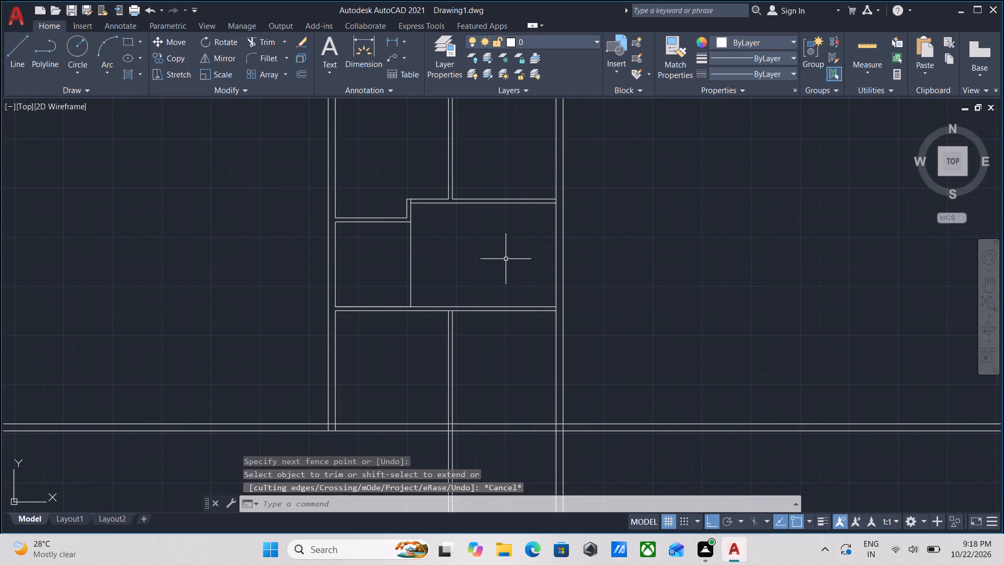
{"action": "type", "text": "MEA"}
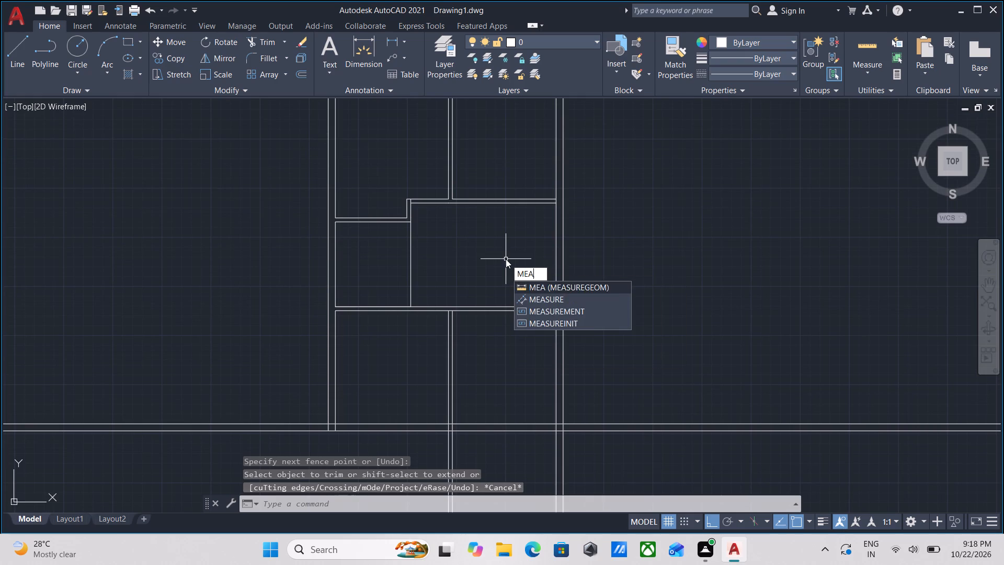
{"action": "key", "text": "Return"}
{"action": "scroll", "coordinate": [485, 258], "scroll_direction": "down", "scroll_amount": 3}
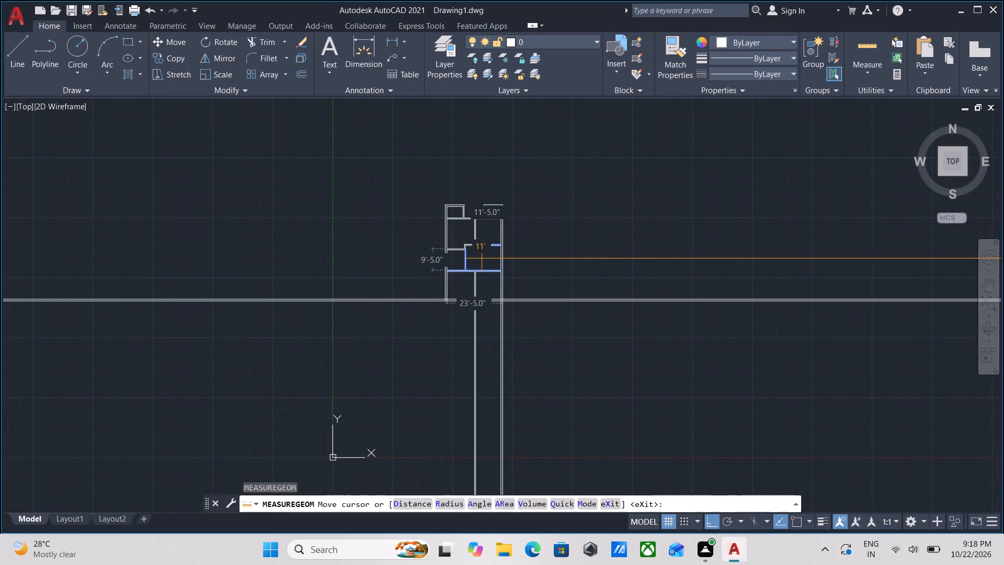
{"action": "scroll", "coordinate": [464, 261], "scroll_direction": "up", "scroll_amount": 4}
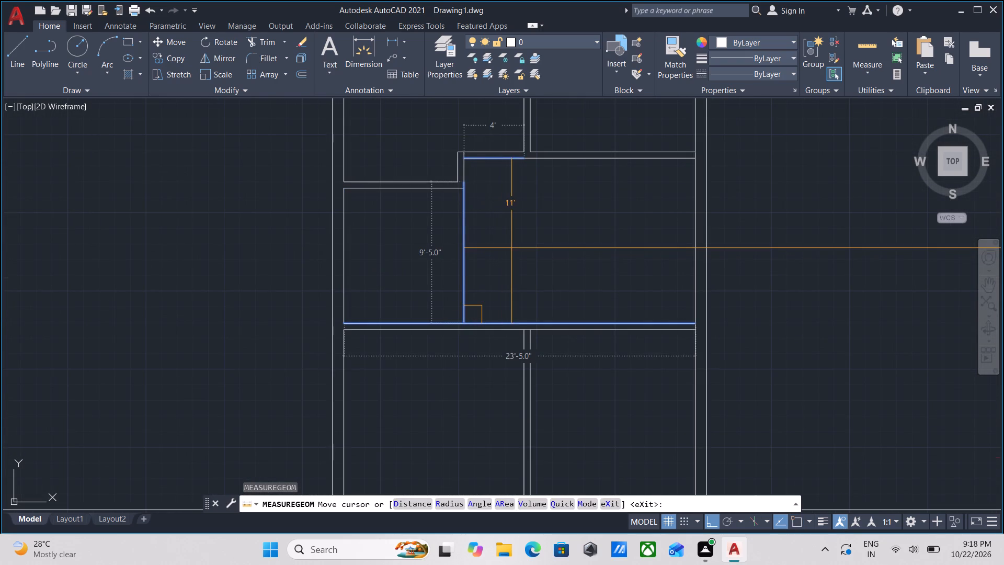
{"action": "scroll", "coordinate": [522, 247], "scroll_direction": "down", "scroll_amount": 1}
{"action": "key", "text": "Escape"}
Trim the right outer wall's inner line between the two lines of the middle room's bottom wall.
{"action": "scroll", "coordinate": [533, 298], "scroll_direction": "down", "scroll_amount": 2}
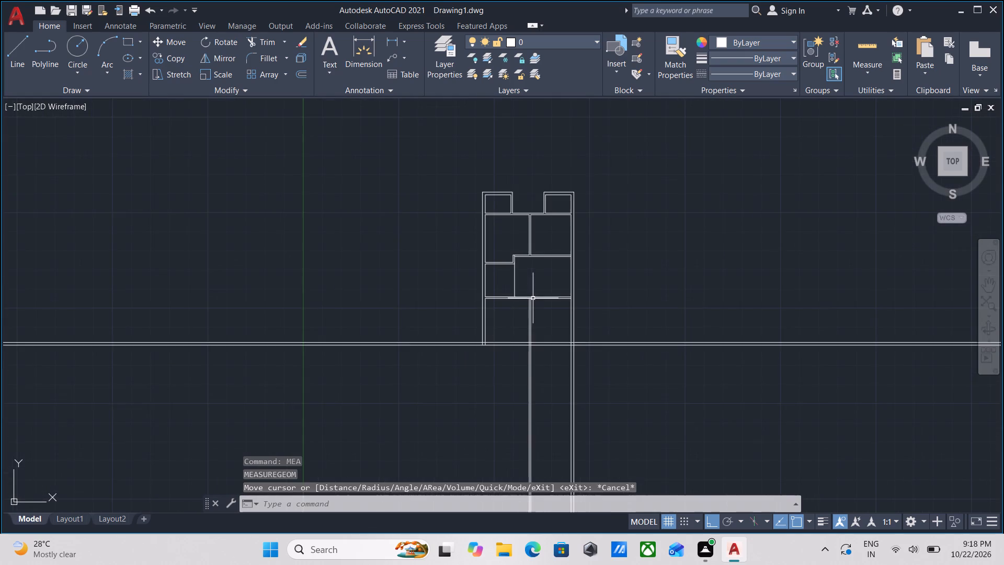
{"action": "middle_click_drag", "start_coordinate": [533, 298], "coordinate": [527, 250]}
{"action": "scroll", "coordinate": [527, 254], "scroll_direction": "up", "scroll_amount": 1}
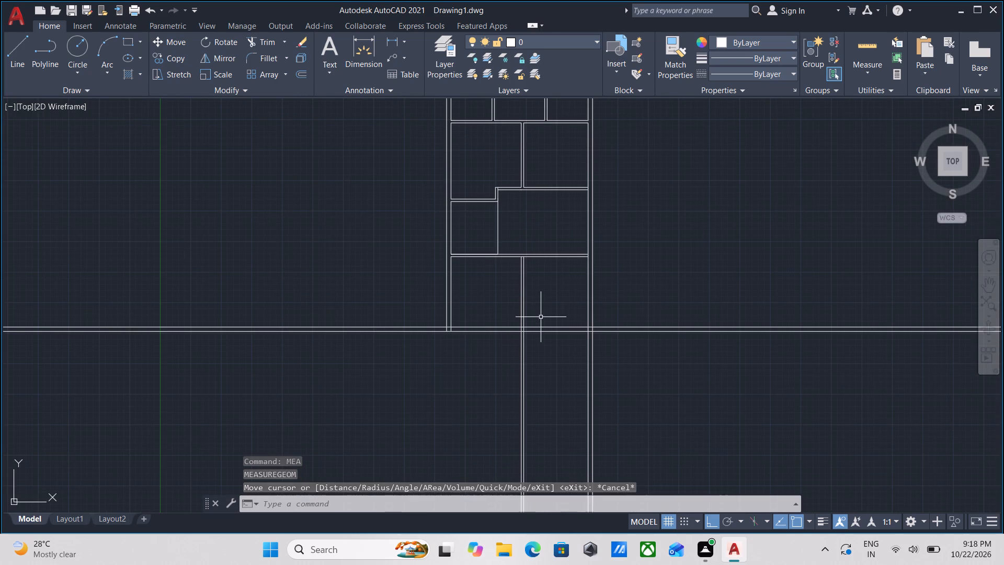
{"action": "scroll", "coordinate": [538, 295], "scroll_direction": "up", "scroll_amount": 1}
{"action": "middle_click_drag", "start_coordinate": [538, 295], "coordinate": [538, 304]}
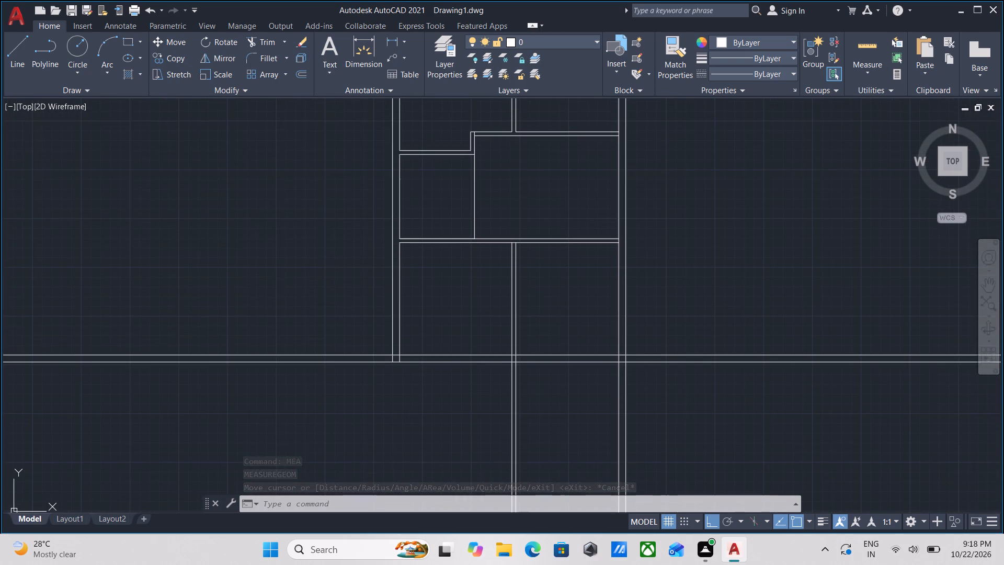
{"action": "middle_click_drag", "start_coordinate": [538, 304], "coordinate": [534, 278]}
{"action": "scroll", "coordinate": [616, 217], "scroll_direction": "up", "scroll_amount": 2}
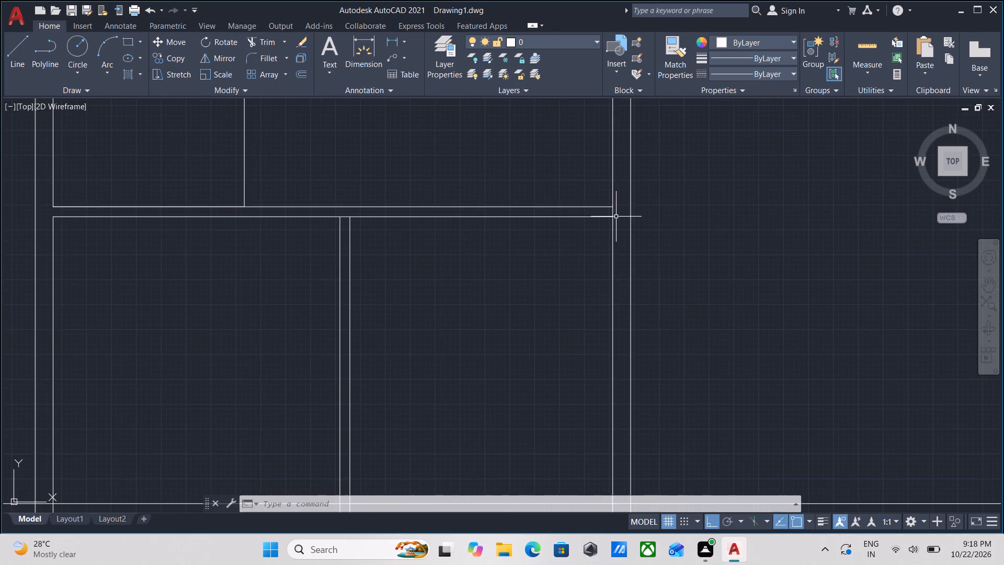
{"action": "middle_click_drag", "start_coordinate": [616, 217], "coordinate": [614, 256]}
{"action": "type", "text": "TR"}
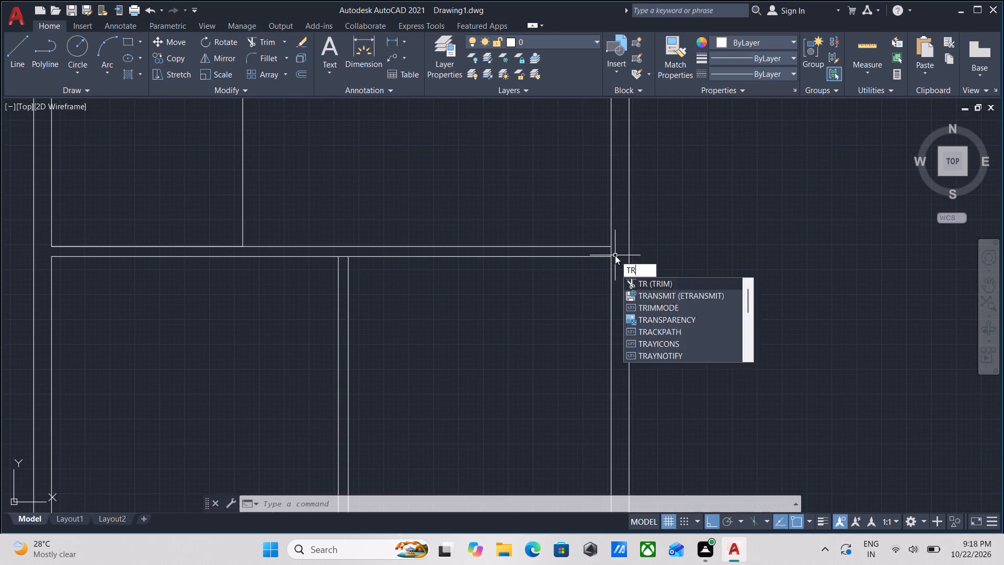
{"action": "key", "text": "Return"}
{"action": "scroll", "coordinate": [615, 255], "scroll_direction": "up", "scroll_amount": 2}
{"action": "left_click", "coordinate": [617, 252]}
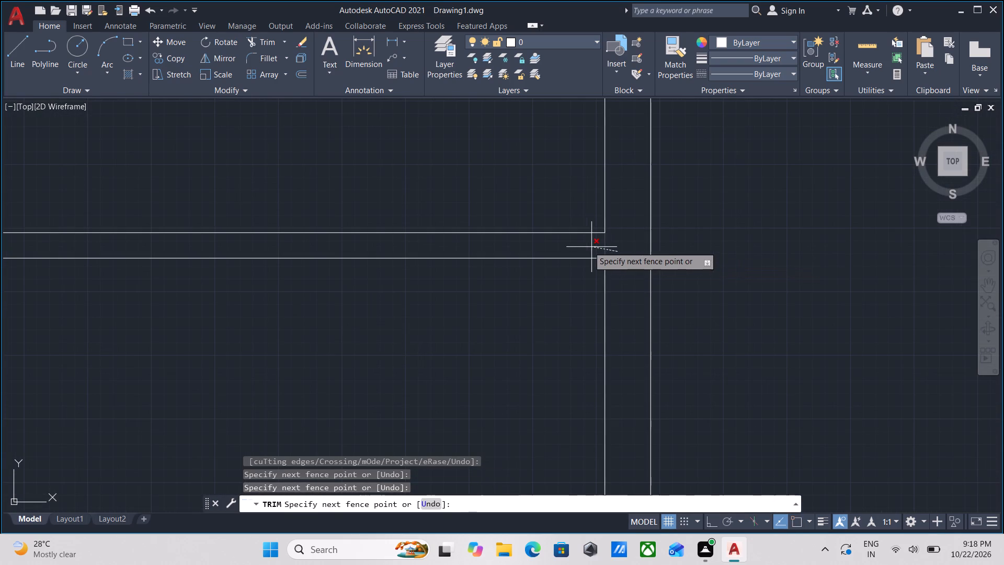
{"action": "left_click", "coordinate": [588, 246]}
{"action": "key", "text": "Escape"}
Trim the right outer wall's inner line between the two lines of the middle room's top wall.
{"action": "scroll", "coordinate": [588, 246], "scroll_direction": "down", "scroll_amount": 4}
{"action": "middle_click_drag", "start_coordinate": [577, 246], "coordinate": [574, 318]}
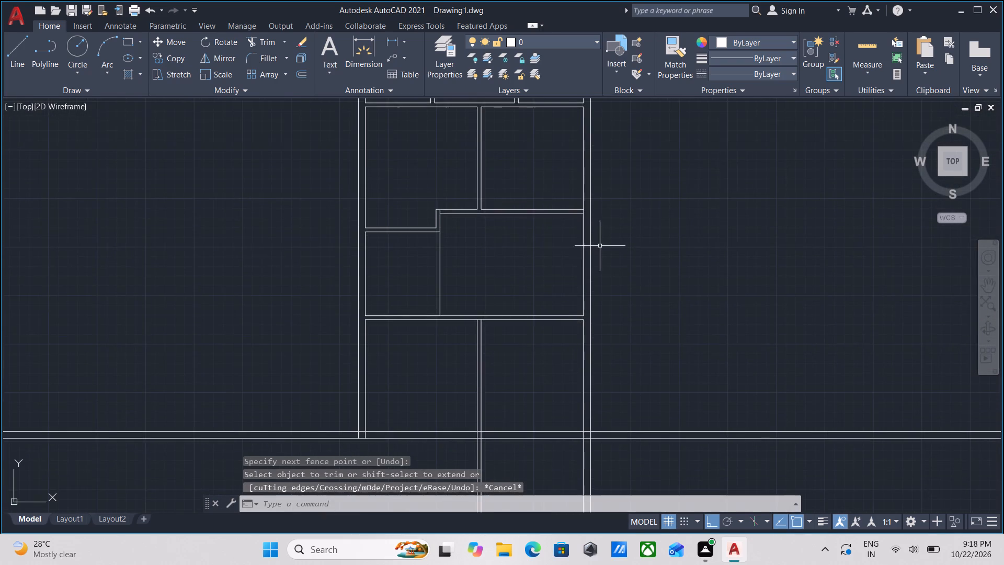
{"action": "scroll", "coordinate": [602, 202], "scroll_direction": "up", "scroll_amount": 3}
{"action": "type", "text": "TR"}
{"action": "key", "text": "Return"}
{"action": "scroll", "coordinate": [530, 241], "scroll_direction": "up", "scroll_amount": 3}
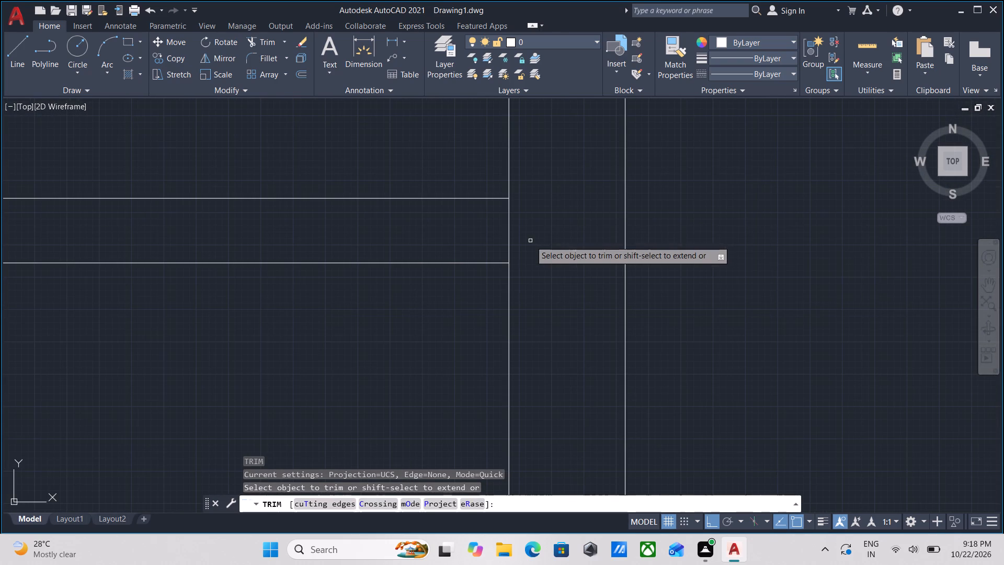
{"action": "left_click", "coordinate": [533, 239]}
{"action": "left_click", "coordinate": [486, 232]}
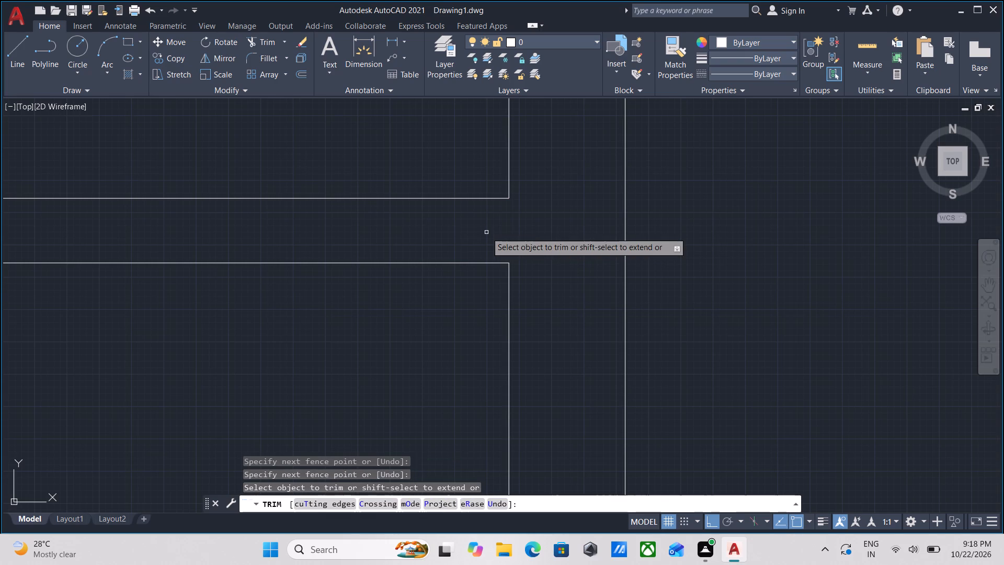
{"action": "scroll", "coordinate": [486, 232], "scroll_direction": "down", "scroll_amount": 2}
{"action": "key", "text": "Escape"}
Clean the plan's lower-left outer corner by trimming the horizontal lines beyond the left wall and the inner lines crossing within the corner.
{"action": "scroll", "coordinate": [486, 232], "scroll_direction": "down", "scroll_amount": 4}
{"action": "middle_click_drag", "start_coordinate": [486, 233], "coordinate": [538, 257]}
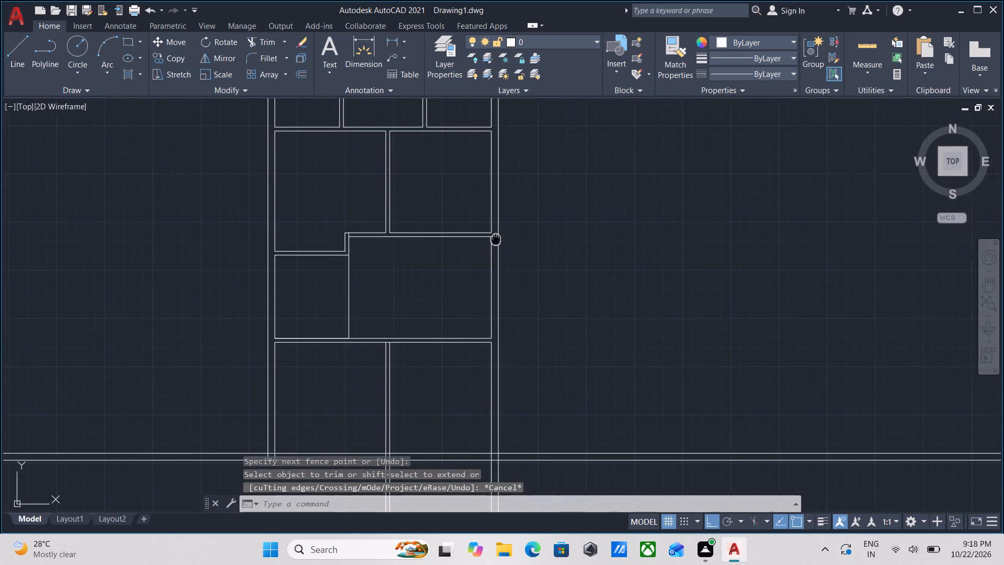
{"action": "middle_click_drag", "start_coordinate": [538, 257], "coordinate": [538, 258]}
{"action": "scroll", "coordinate": [538, 257], "scroll_direction": "down", "scroll_amount": 2}
{"action": "scroll", "coordinate": [525, 311], "scroll_direction": "up", "scroll_amount": 2}
{"action": "middle_click_drag", "start_coordinate": [525, 311], "coordinate": [525, 275]}
{"action": "middle_click_drag", "start_coordinate": [521, 298], "coordinate": [526, 274]}
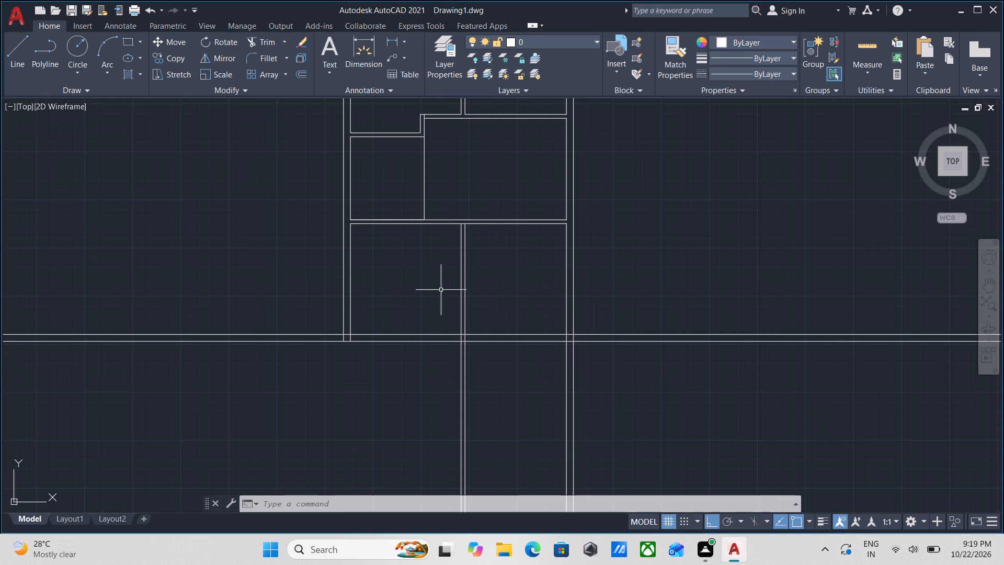
{"action": "scroll", "coordinate": [376, 303], "scroll_direction": "up", "scroll_amount": 1}
{"action": "middle_click_drag", "start_coordinate": [378, 302], "coordinate": [400, 265]}
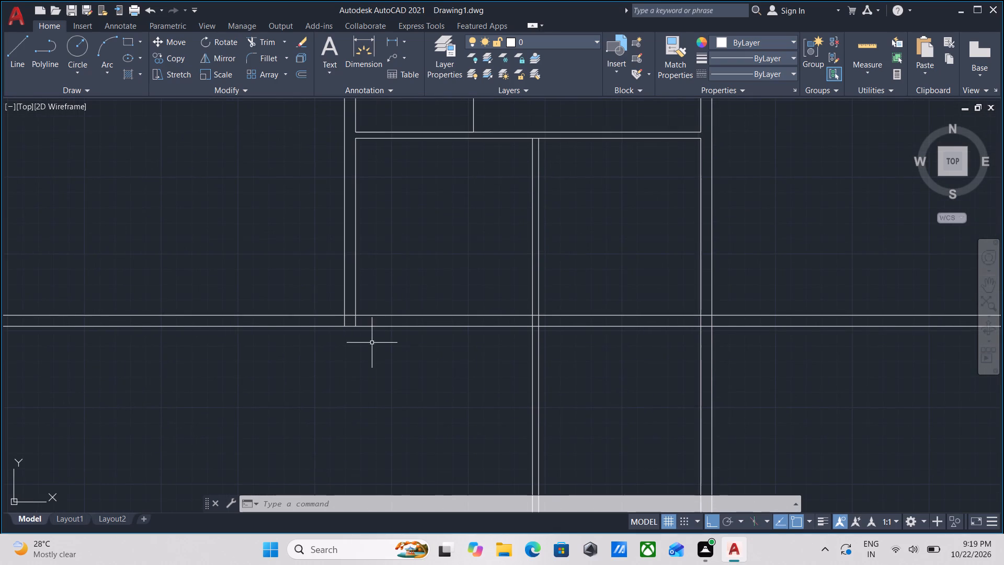
{"action": "middle_click_drag", "start_coordinate": [372, 343], "coordinate": [419, 303]}
{"action": "type", "text": "TR"}
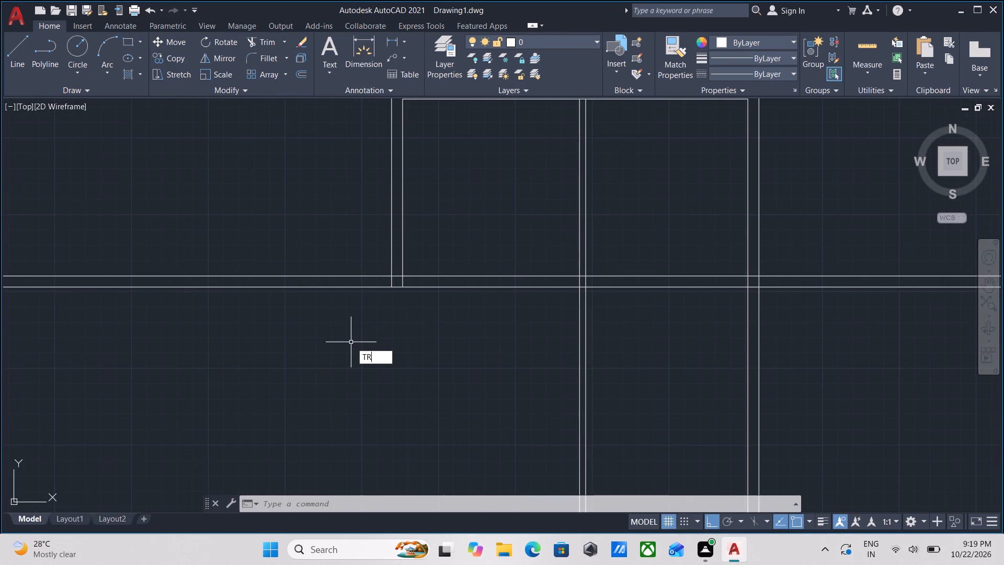
{"action": "key", "text": "Return"}
{"action": "left_click", "coordinate": [345, 333]}
{"action": "left_click", "coordinate": [346, 236]}
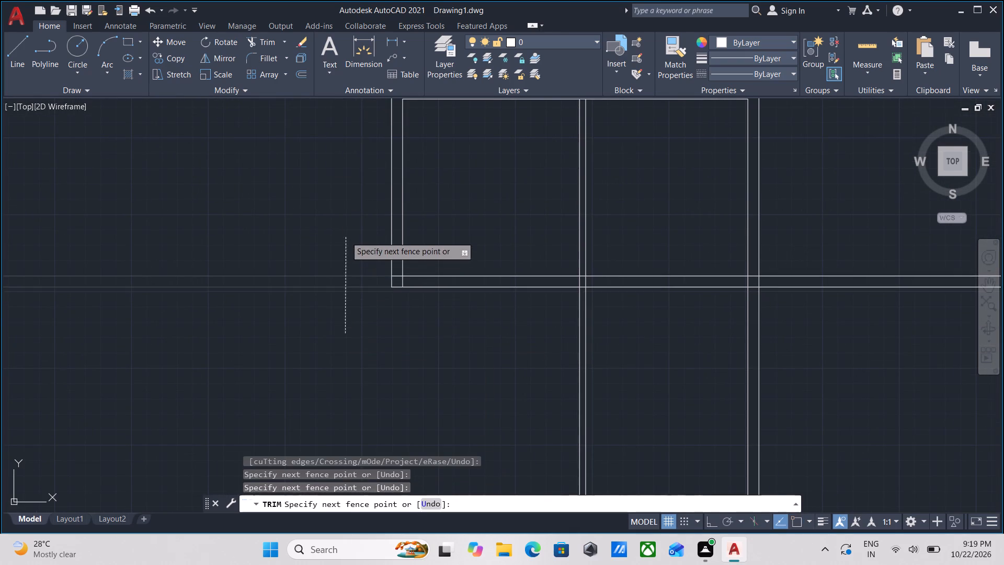
{"action": "scroll", "coordinate": [403, 300], "scroll_direction": "up", "scroll_amount": 2}
{"action": "left_click", "coordinate": [380, 219]}
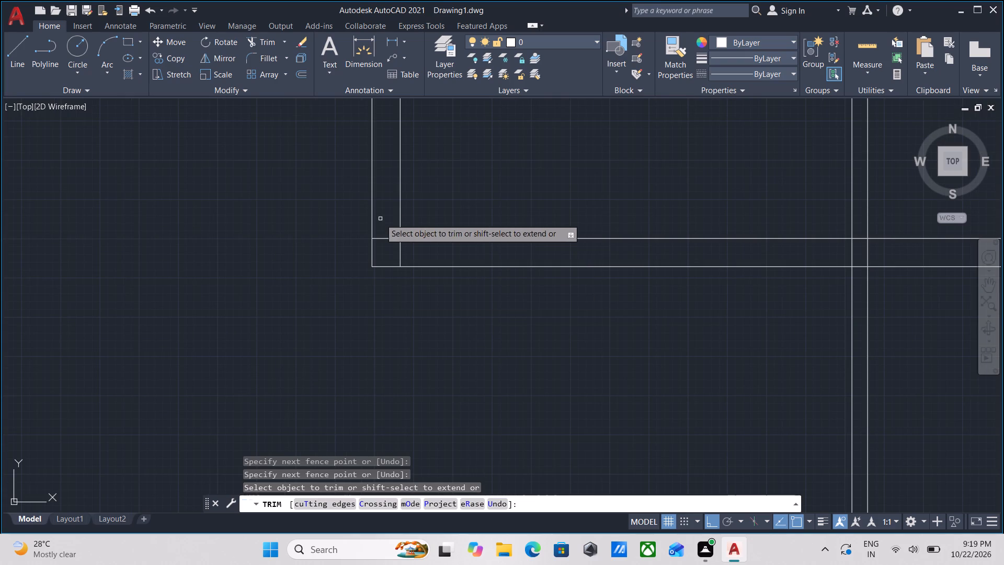
{"action": "left_click", "coordinate": [380, 257]}
{"action": "left_click", "coordinate": [384, 249]}
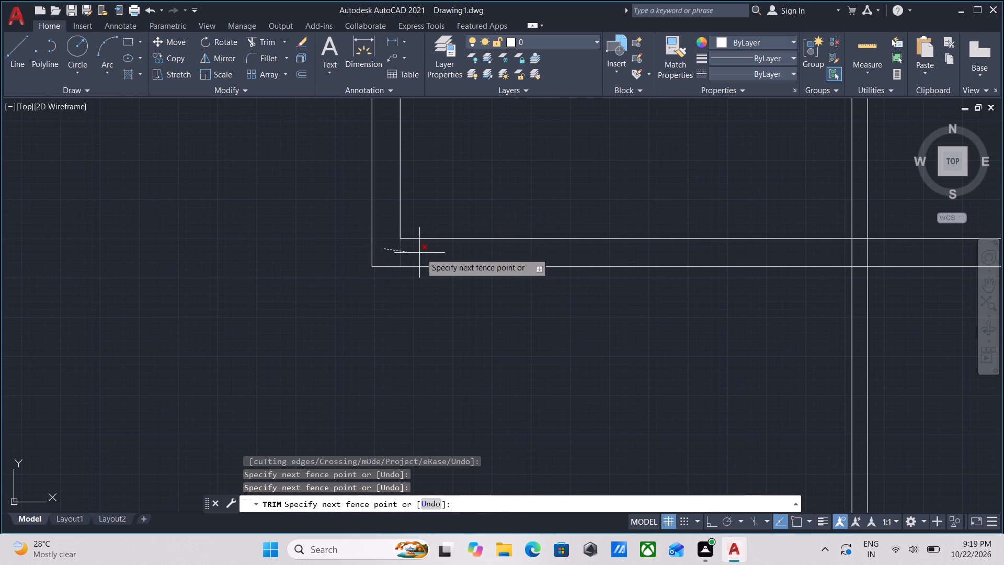
{"action": "left_click", "coordinate": [430, 253]}
{"action": "key", "text": "Escape"}
Examine the floor plan's overall layout and the remaining wall overruns around the lower and middle rooms.
{"action": "scroll", "coordinate": [430, 253], "scroll_direction": "down", "scroll_amount": 4}
{"action": "middle_click_drag", "start_coordinate": [459, 262], "coordinate": [405, 268]}
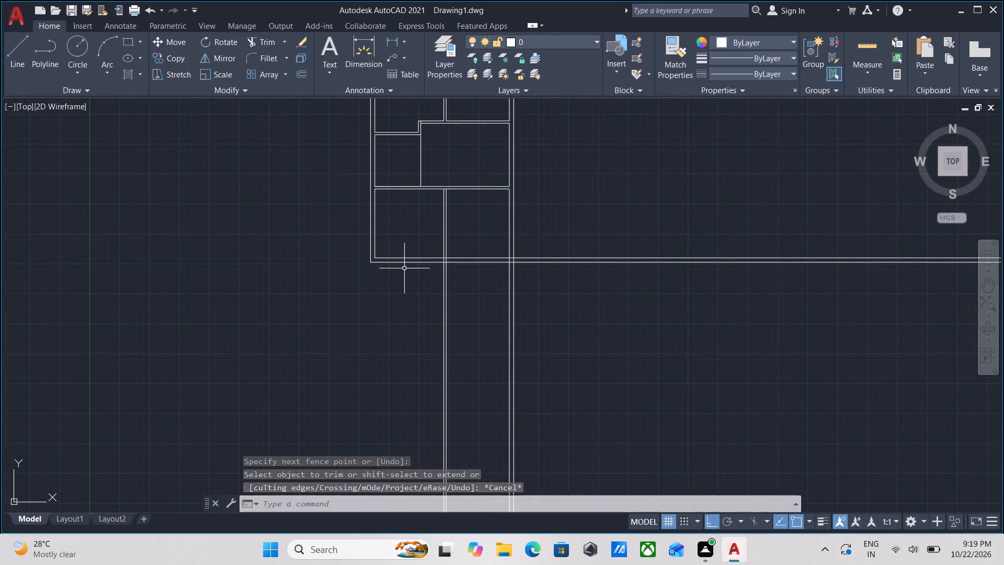
{"action": "scroll", "coordinate": [499, 261], "scroll_direction": "up", "scroll_amount": 2}
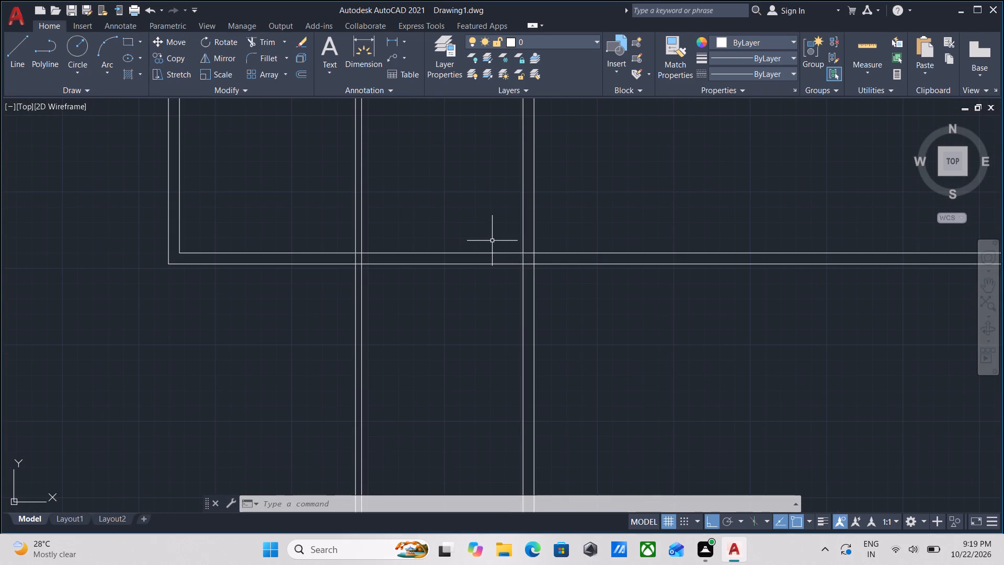
{"action": "scroll", "coordinate": [493, 244], "scroll_direction": "down", "scroll_amount": 3}
{"action": "scroll", "coordinate": [486, 267], "scroll_direction": "up", "scroll_amount": 2}
{"action": "middle_click_drag", "start_coordinate": [481, 254], "coordinate": [477, 290]}
{"action": "scroll", "coordinate": [478, 271], "scroll_direction": "down", "scroll_amount": 2}
{"action": "middle_click_drag", "start_coordinate": [478, 271], "coordinate": [477, 298]}
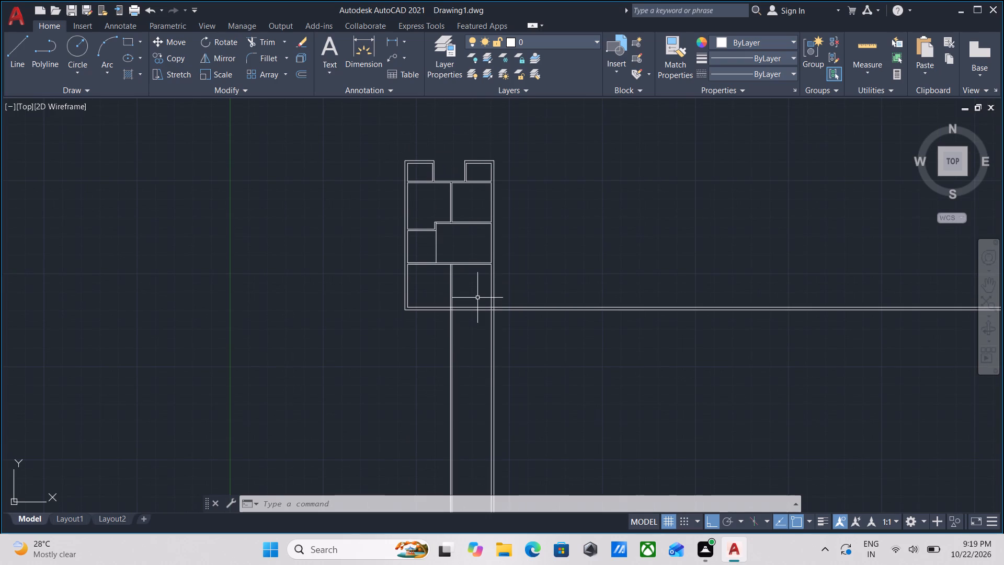
{"action": "middle_click_drag", "start_coordinate": [470, 284], "coordinate": [471, 309]}
{"action": "scroll", "coordinate": [466, 268], "scroll_direction": "up", "scroll_amount": 2}
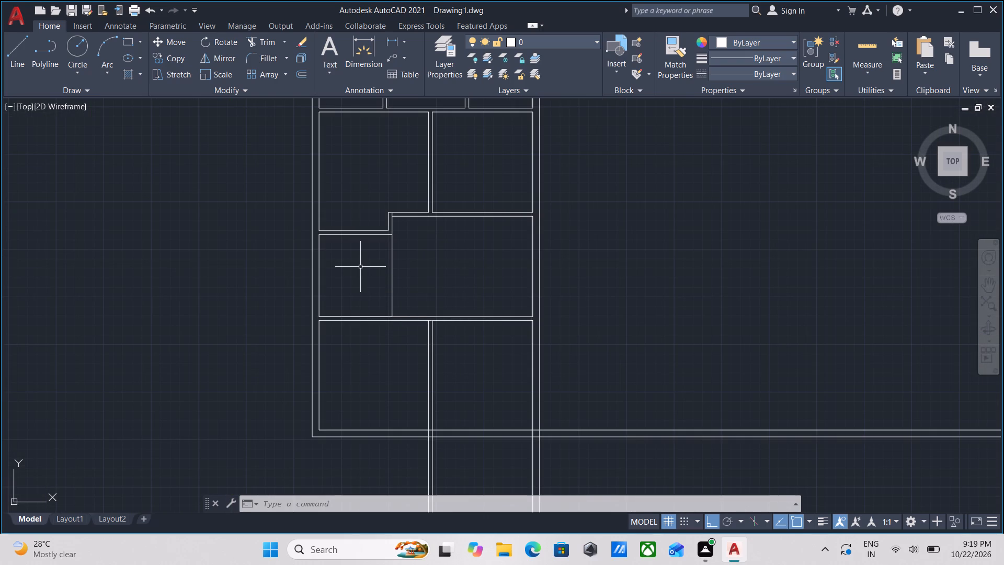
Quick-measure the clear width and depth of the middle rooms and the room along the plan's bottom wall.
{"action": "scroll", "coordinate": [360, 267], "scroll_direction": "up", "scroll_amount": 1}
{"action": "scroll", "coordinate": [360, 267], "scroll_direction": "down", "scroll_amount": 1}
{"action": "middle_click_drag", "start_coordinate": [360, 266], "coordinate": [364, 250]}
{"action": "type", "text": "MEA"}
{"action": "key", "text": "Return"}
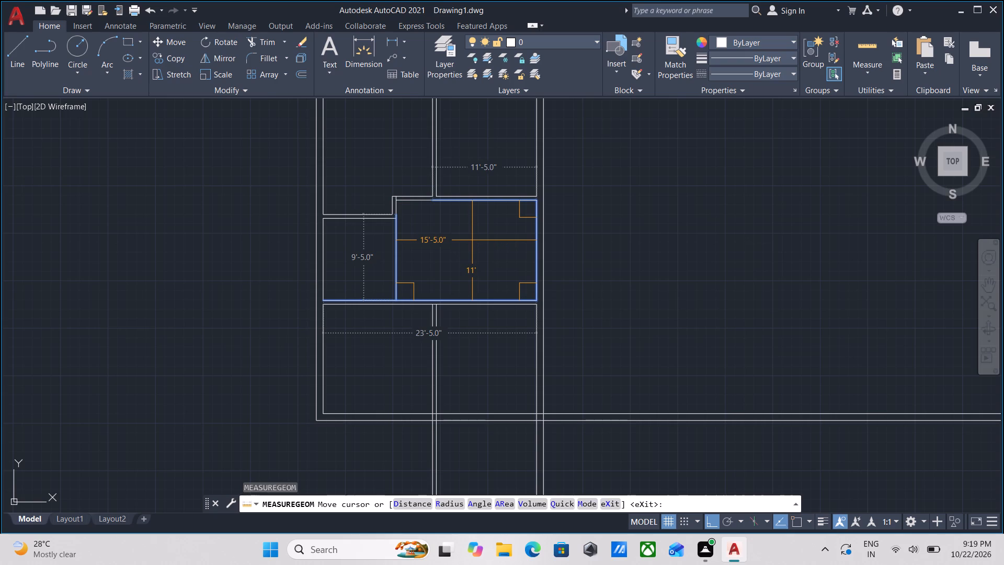
{"action": "scroll", "coordinate": [473, 240], "scroll_direction": "up", "scroll_amount": 1}
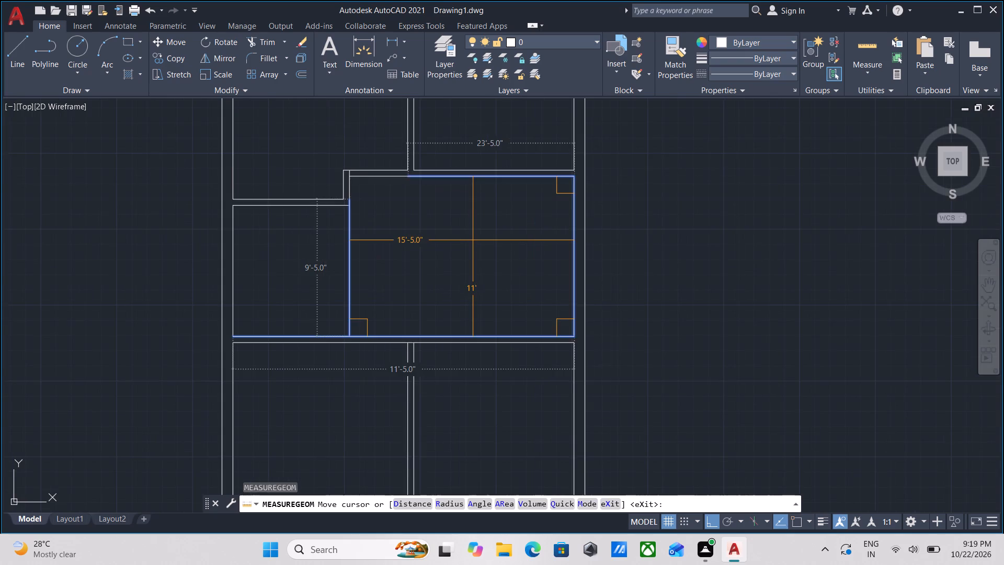
{"action": "scroll", "coordinate": [473, 240], "scroll_direction": "up", "scroll_amount": 1}
{"action": "scroll", "coordinate": [502, 246], "scroll_direction": "down", "scroll_amount": 1}
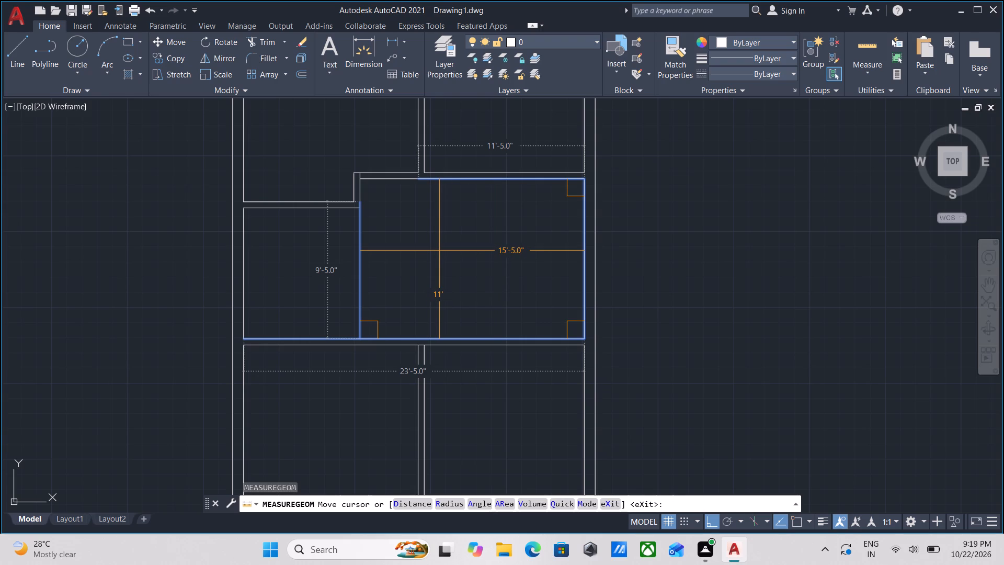
{"action": "scroll", "coordinate": [439, 251], "scroll_direction": "down", "scroll_amount": 1}
{"action": "middle_click_drag", "start_coordinate": [439, 251], "coordinate": [517, 168]}
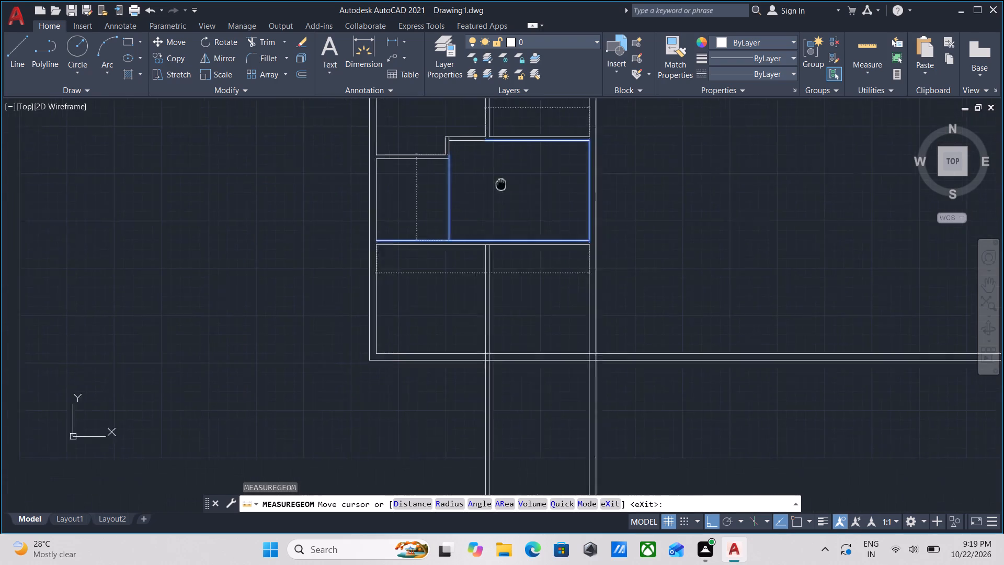
{"action": "middle_click_drag", "start_coordinate": [517, 168], "coordinate": [518, 168]}
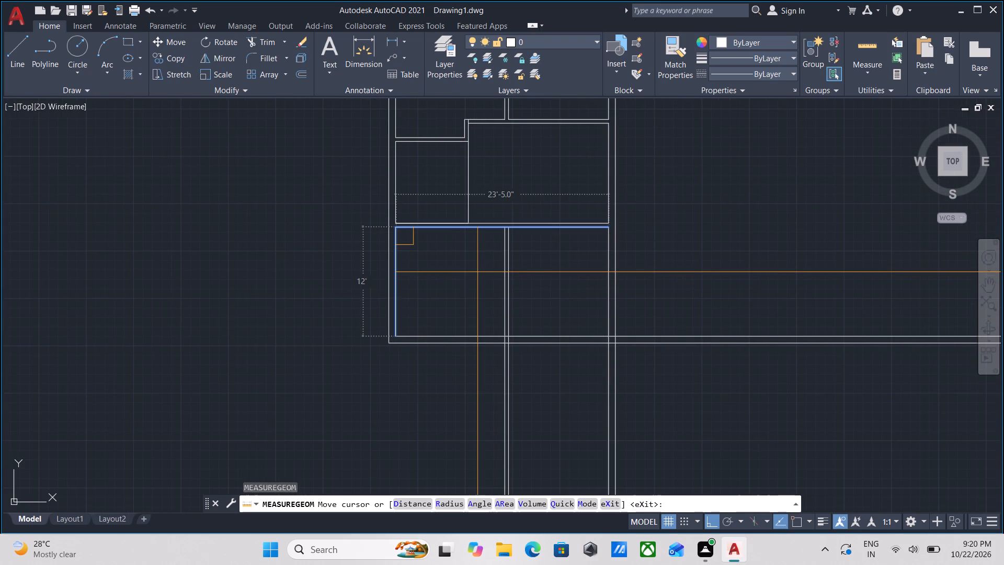
{"action": "key", "text": "Escape"}
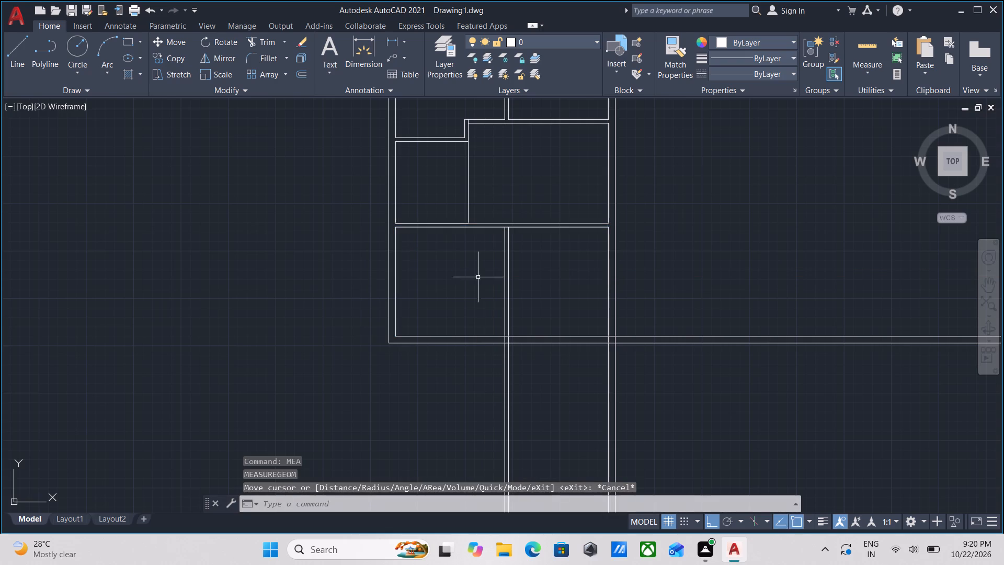
Trim the partition and right outer wall lines below the bottom outer wall, and the bottom wall's lines beyond the right outer wall.
{"action": "middle_click_drag", "start_coordinate": [479, 297], "coordinate": [481, 223]}
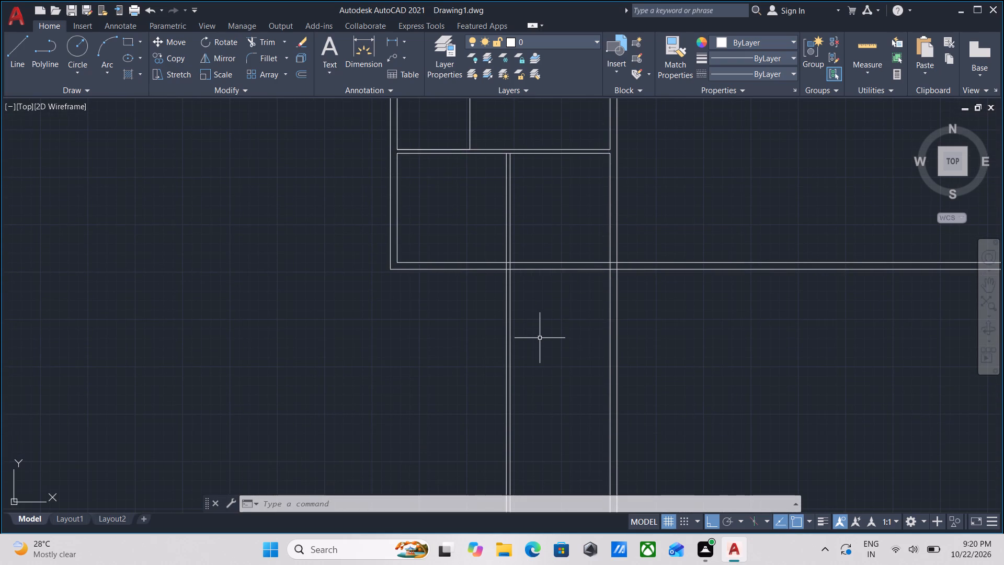
{"action": "type", "text": "TR"}
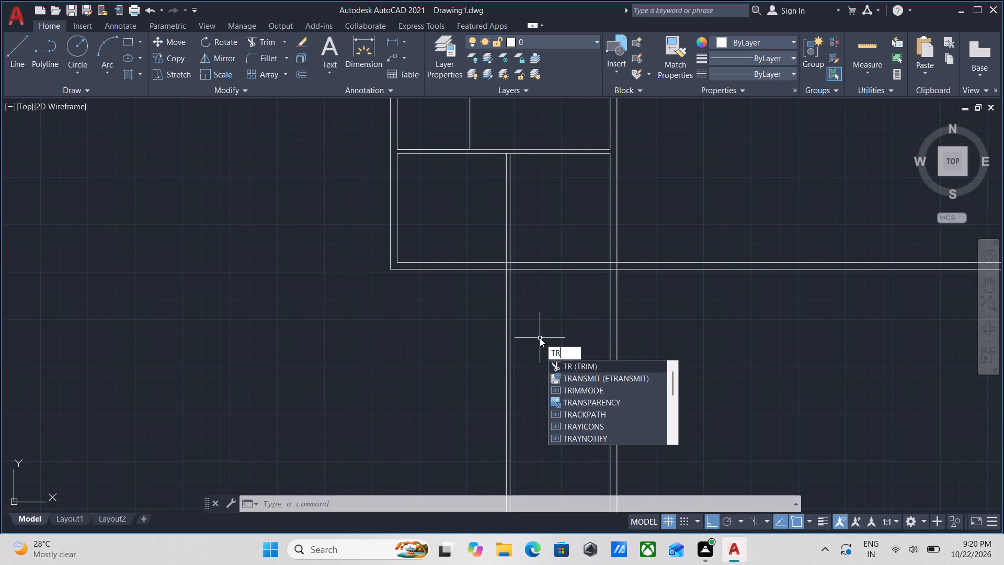
{"action": "key", "text": "Return"}
{"action": "left_click", "coordinate": [487, 332]}
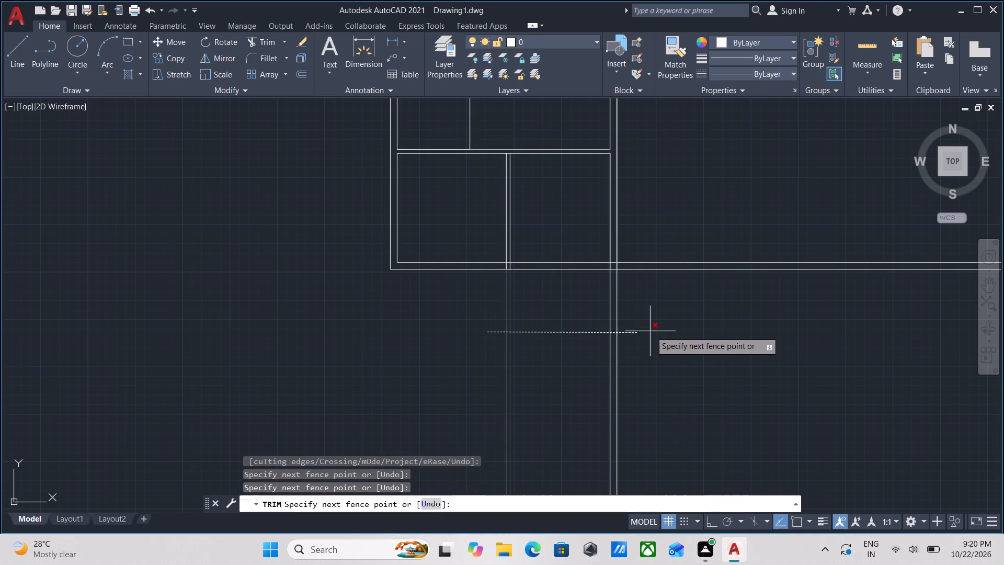
{"action": "left_click", "coordinate": [651, 331]}
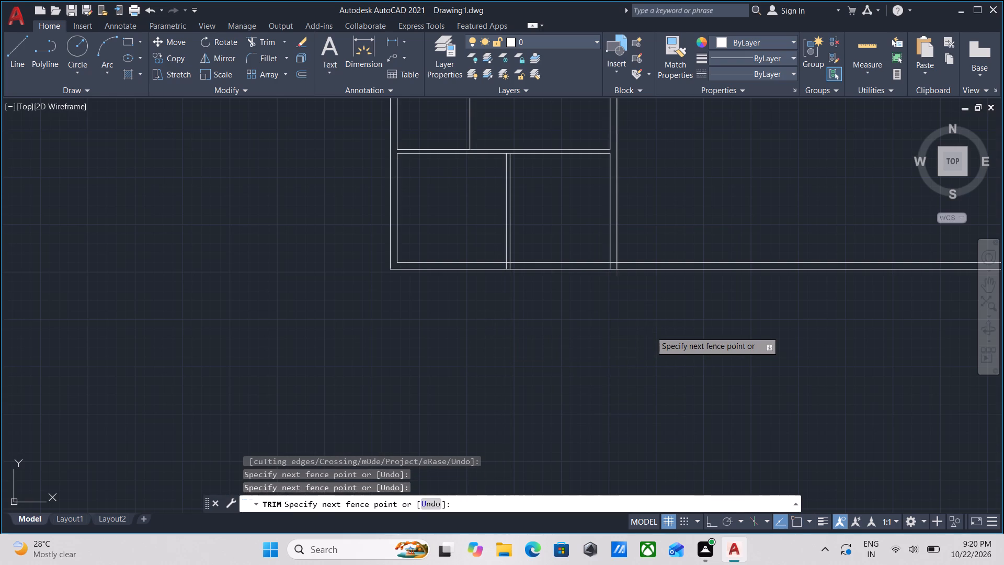
{"action": "middle_click_drag", "start_coordinate": [645, 300], "coordinate": [652, 353]}
{"action": "left_click", "coordinate": [656, 339]}
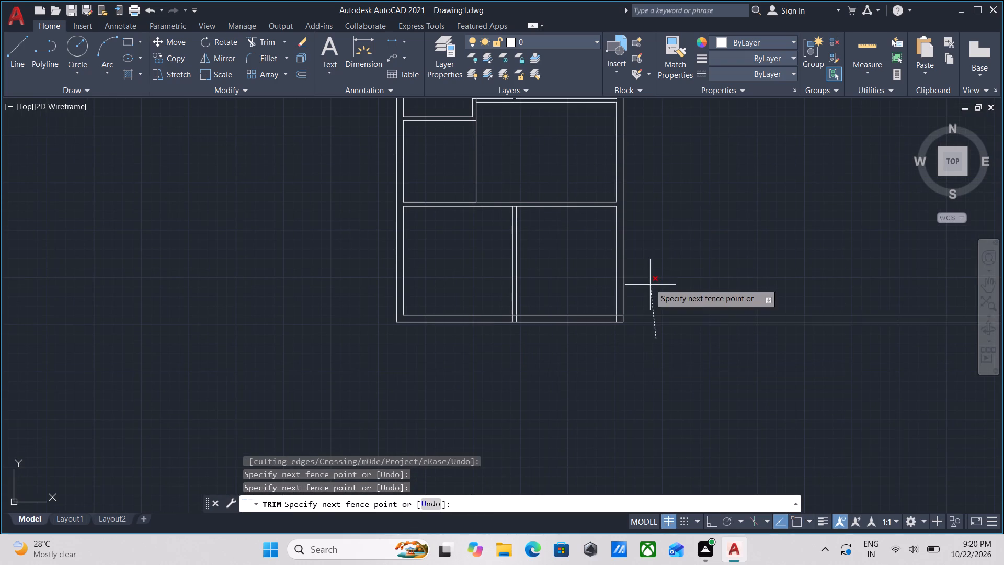
{"action": "left_click", "coordinate": [649, 284]}
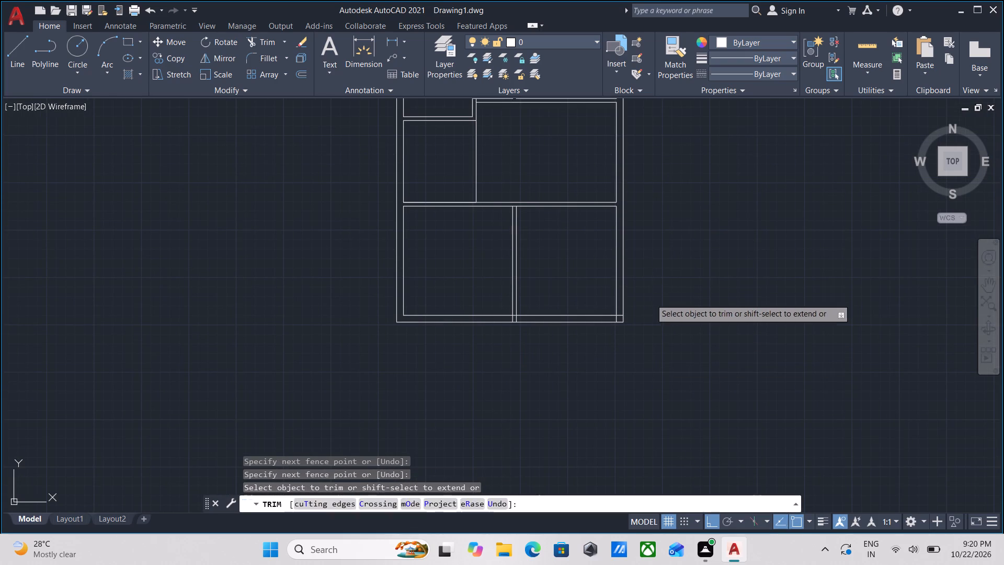
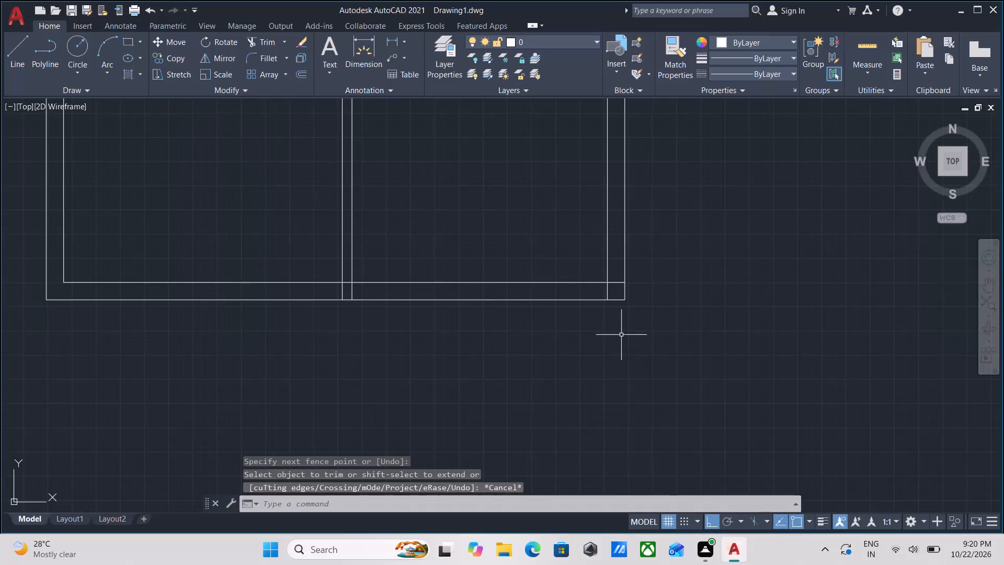
Trim the inner wall lines that cross within the plan's lower-right outer corner.
{"action": "type", "text": "TR"}
{"action": "key", "text": "Return"}
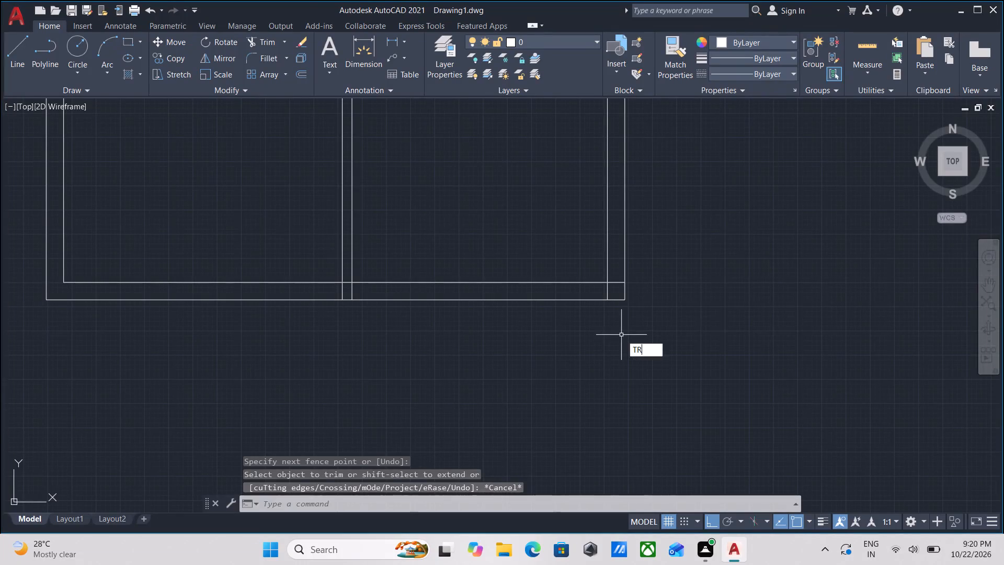
{"action": "scroll", "coordinate": [624, 286], "scroll_direction": "up", "scroll_amount": 3}
{"action": "left_click", "coordinate": [593, 255]}
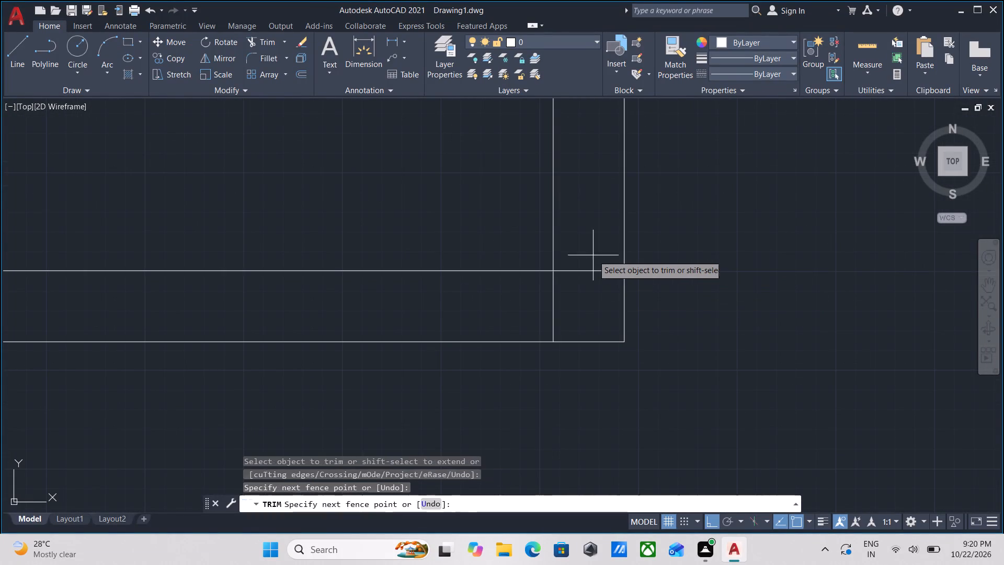
{"action": "left_click", "coordinate": [595, 300]}
{"action": "left_click", "coordinate": [561, 312]}
{"action": "left_click", "coordinate": [518, 311]}
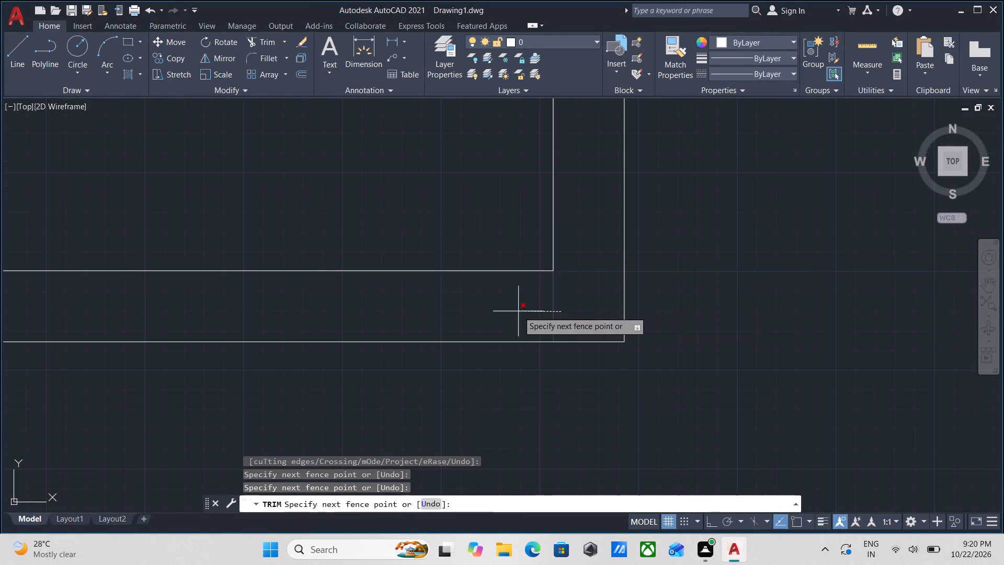
{"action": "scroll", "coordinate": [518, 311], "scroll_direction": "down", "scroll_amount": 8}
{"action": "scroll", "coordinate": [527, 250], "scroll_direction": "up", "scroll_amount": 3}
{"action": "middle_click_drag", "start_coordinate": [467, 345], "coordinate": [512, 295]}
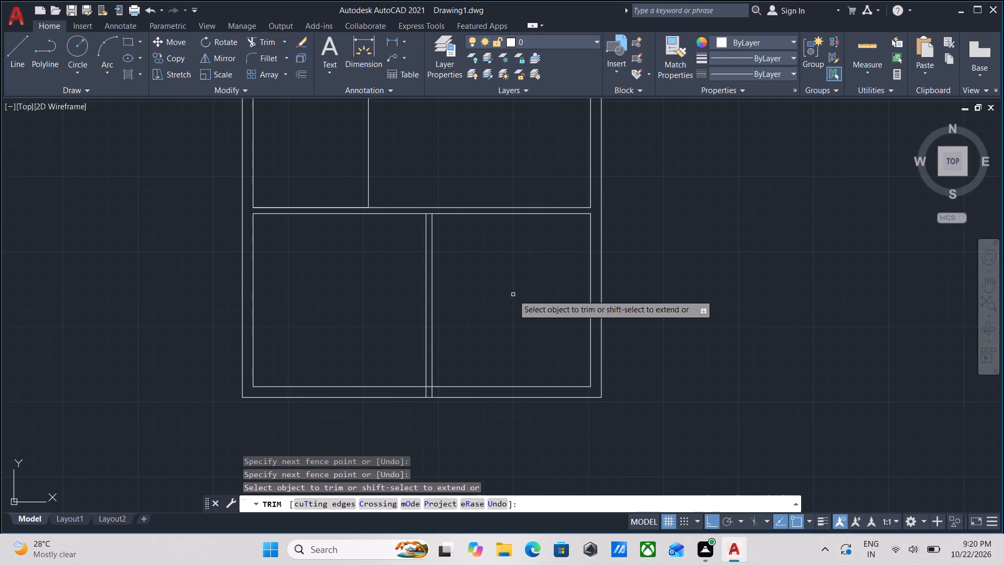
{"action": "key", "text": "Escape"}
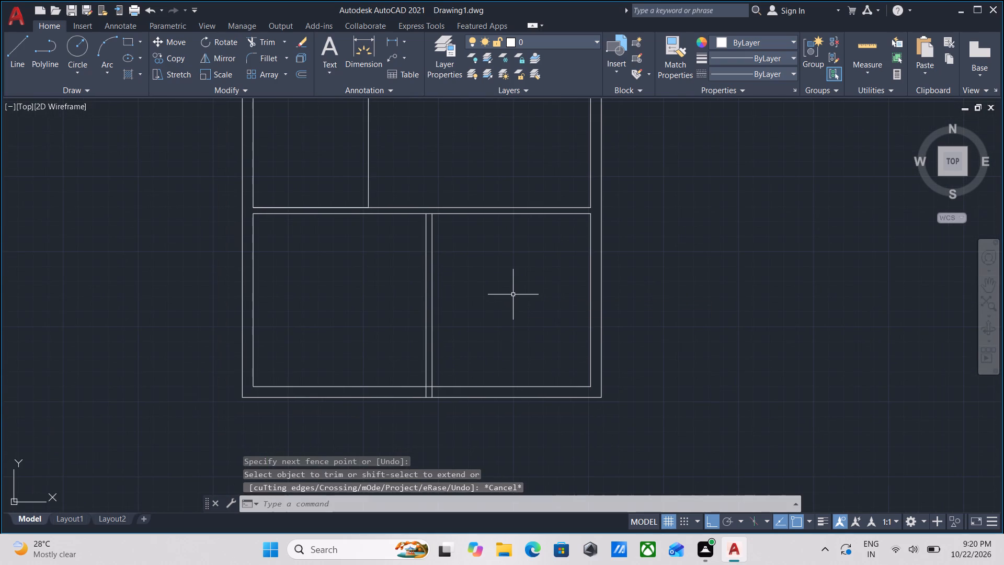
Trim both bottom outer wall lines between the left outer wall and the partition, opening the lower-left room at the bottom.
{"action": "scroll", "coordinate": [513, 295], "scroll_direction": "down", "scroll_amount": 1}
{"action": "middle_click_drag", "start_coordinate": [513, 295], "coordinate": [523, 281]}
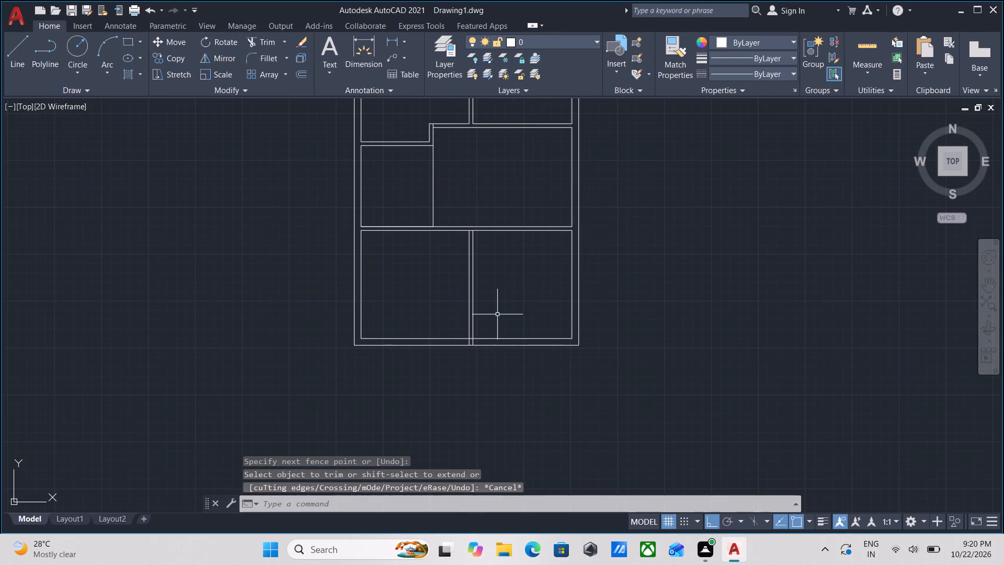
{"action": "middle_click_drag", "start_coordinate": [399, 376], "coordinate": [443, 332]}
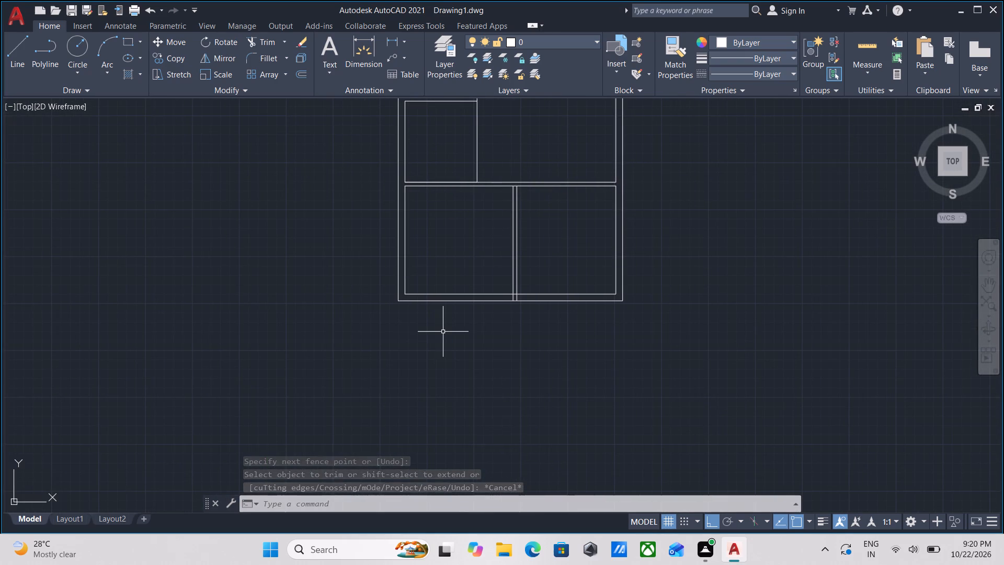
{"action": "type", "text": "TR"}
{"action": "key", "text": "Return"}
{"action": "left_click", "coordinate": [443, 332]}
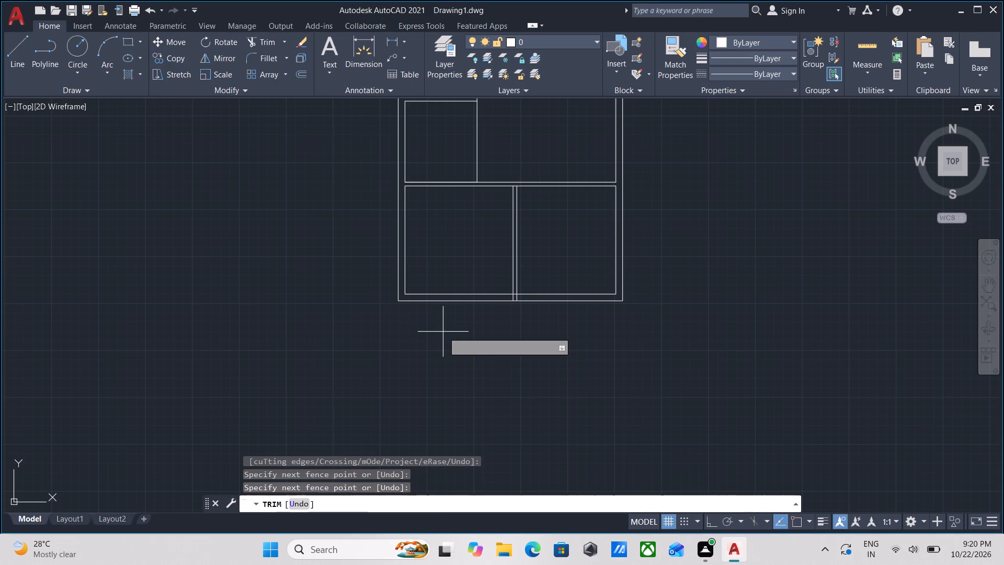
{"action": "left_click", "coordinate": [448, 249]}
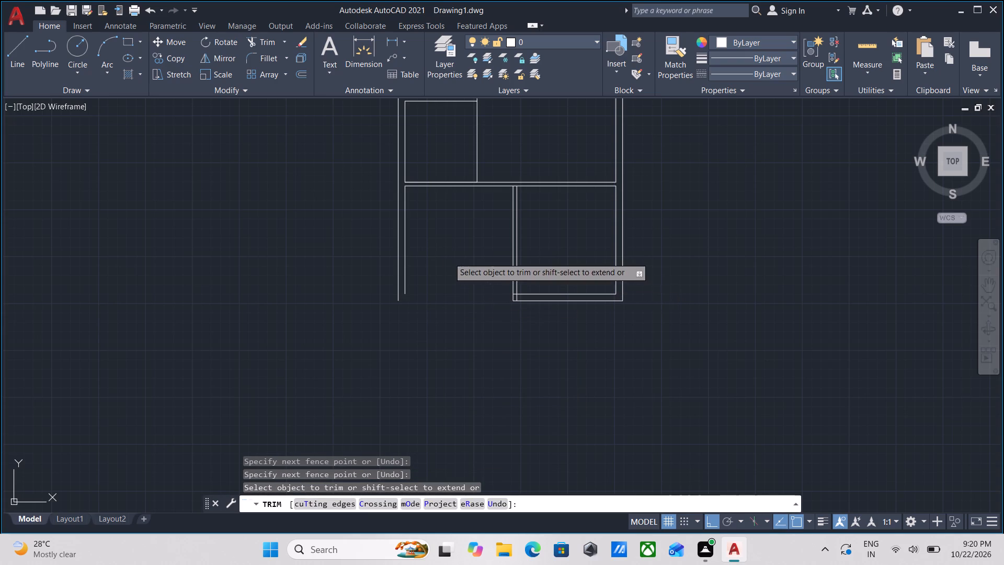
{"action": "middle_click_drag", "start_coordinate": [449, 257], "coordinate": [453, 275]}
{"action": "key", "text": "Escape"}
Extend both lines of the cross wall above the bottom rooms to the left outer wall's outer face.
{"action": "middle_click_drag", "start_coordinate": [451, 245], "coordinate": [457, 262]}
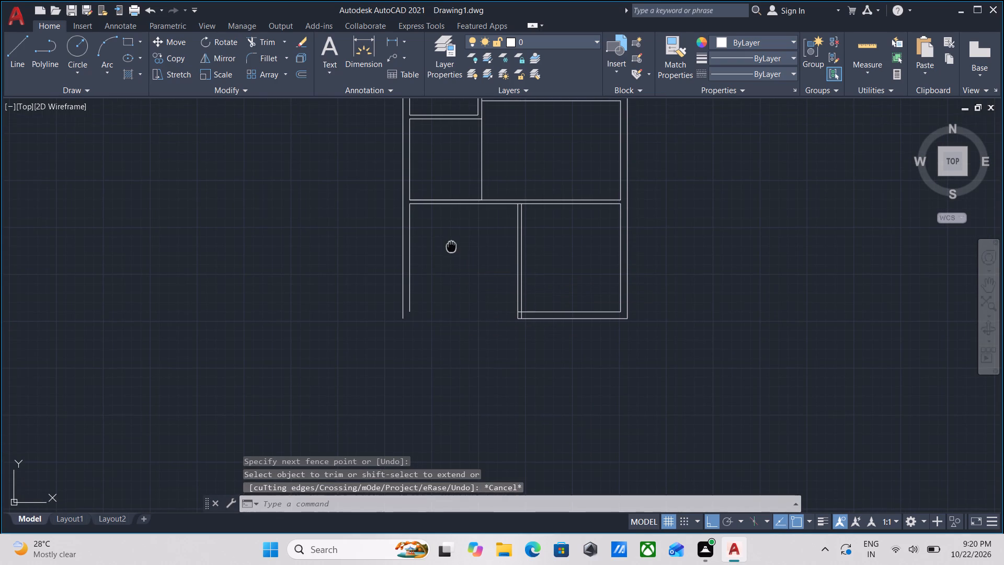
{"action": "middle_click_drag", "start_coordinate": [457, 262], "coordinate": [463, 285]}
{"action": "type", "text": "EX"}
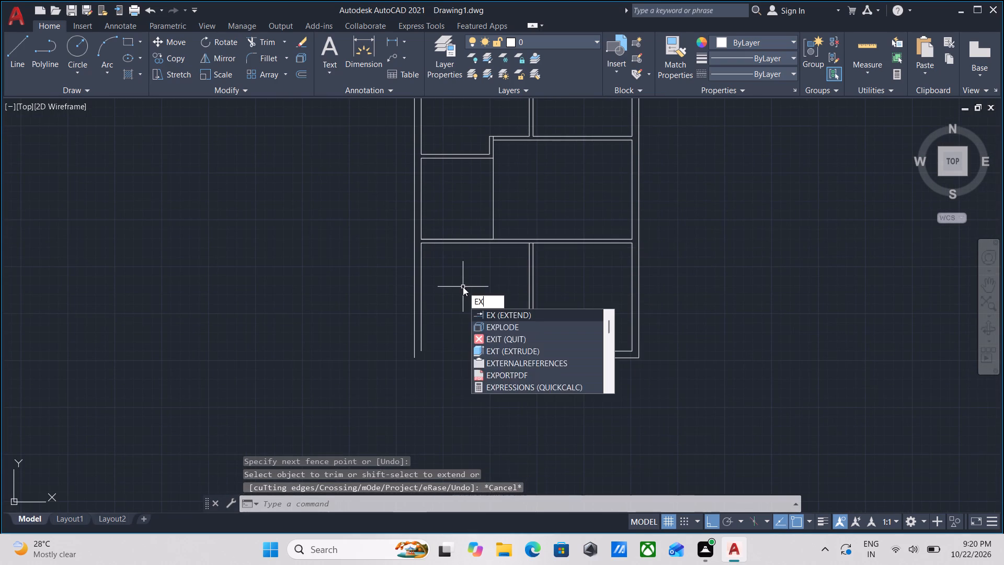
{"action": "key", "text": "Return"}
{"action": "left_click", "coordinate": [433, 243]}
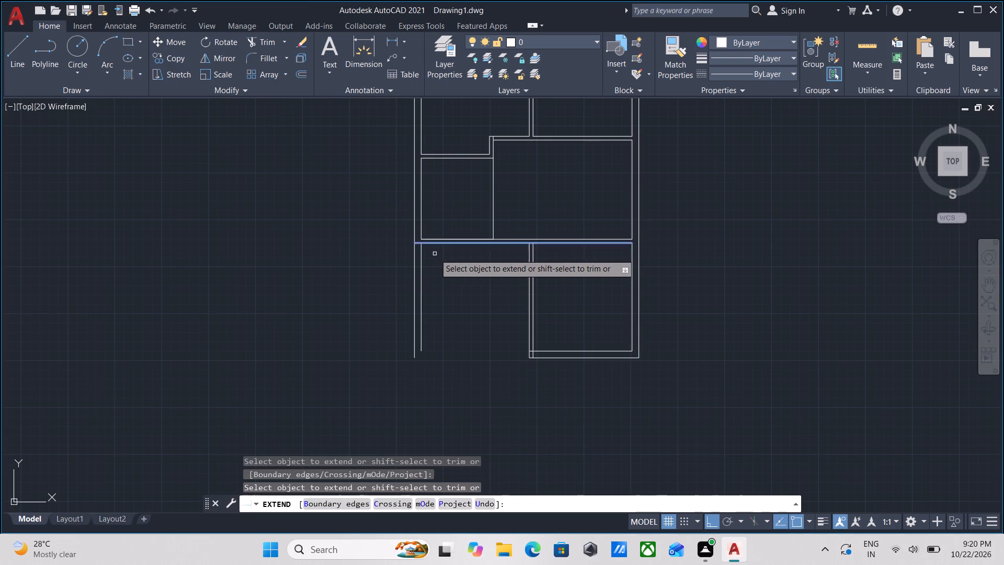
{"action": "scroll", "coordinate": [435, 254], "scroll_direction": "up", "scroll_amount": 2}
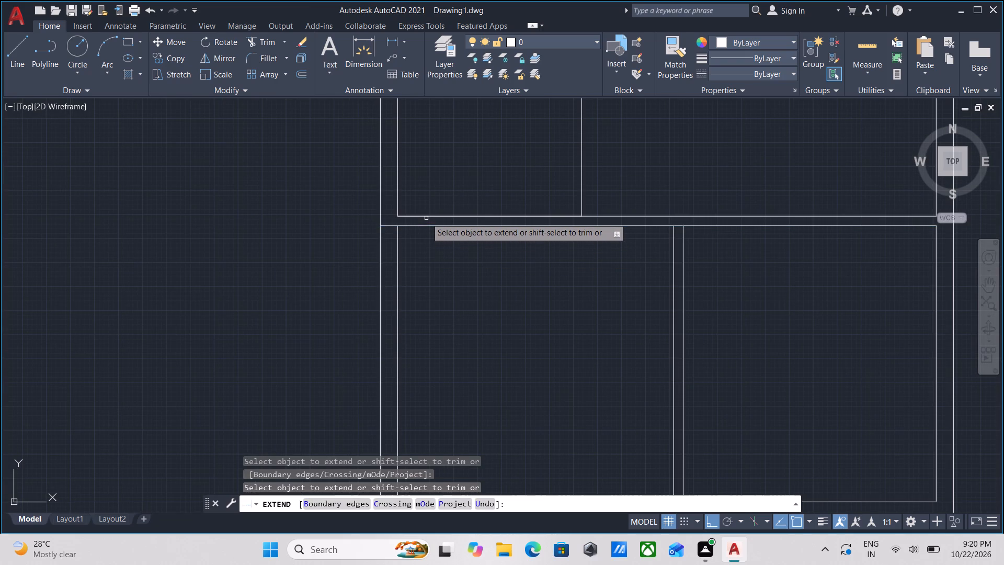
{"action": "left_click", "coordinate": [426, 216]}
{"action": "scroll", "coordinate": [438, 300], "scroll_direction": "down", "scroll_amount": 2}
{"action": "middle_click_drag", "start_coordinate": [438, 299], "coordinate": [419, 260]}
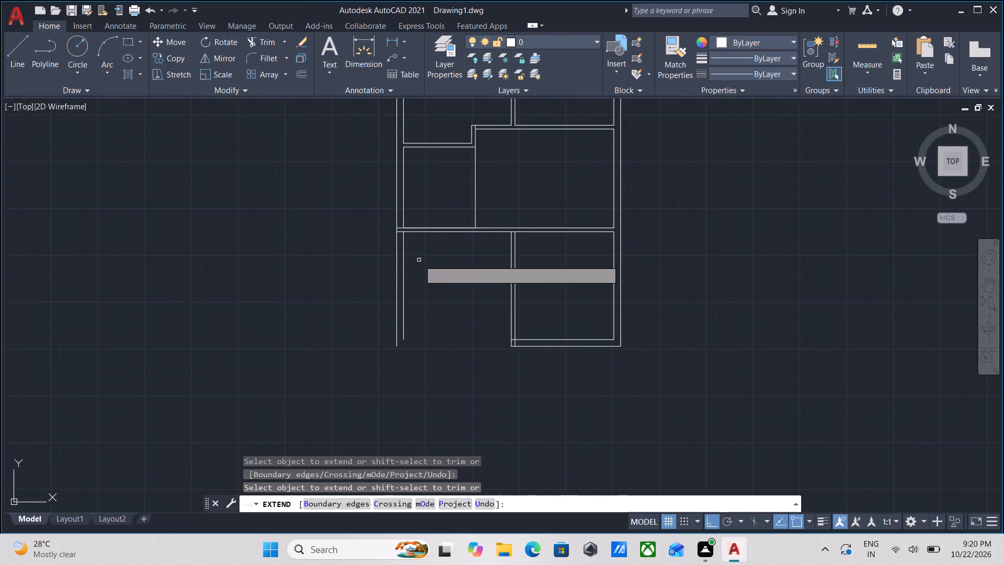
{"action": "key", "text": "Escape"}
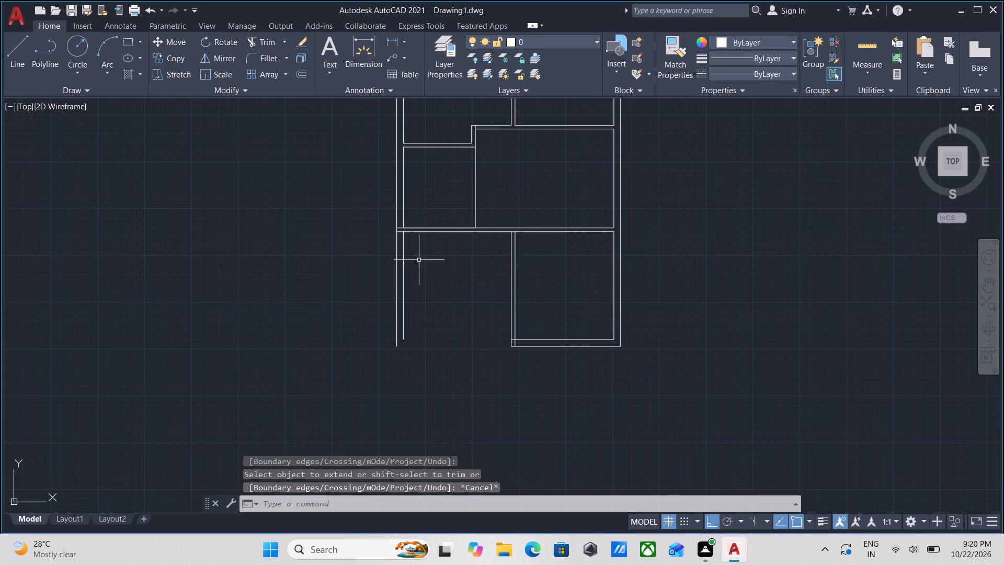
Trim away the left outer wall's inner line below the cross wall.
{"action": "type", "text": "TR"}
{"action": "key", "text": "Return"}
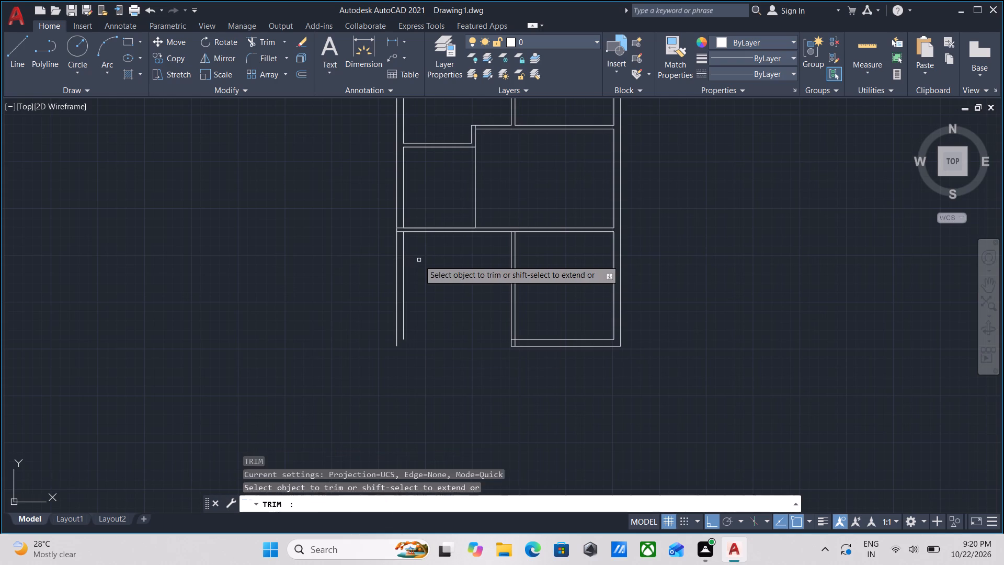
{"action": "left_click", "coordinate": [418, 260]}
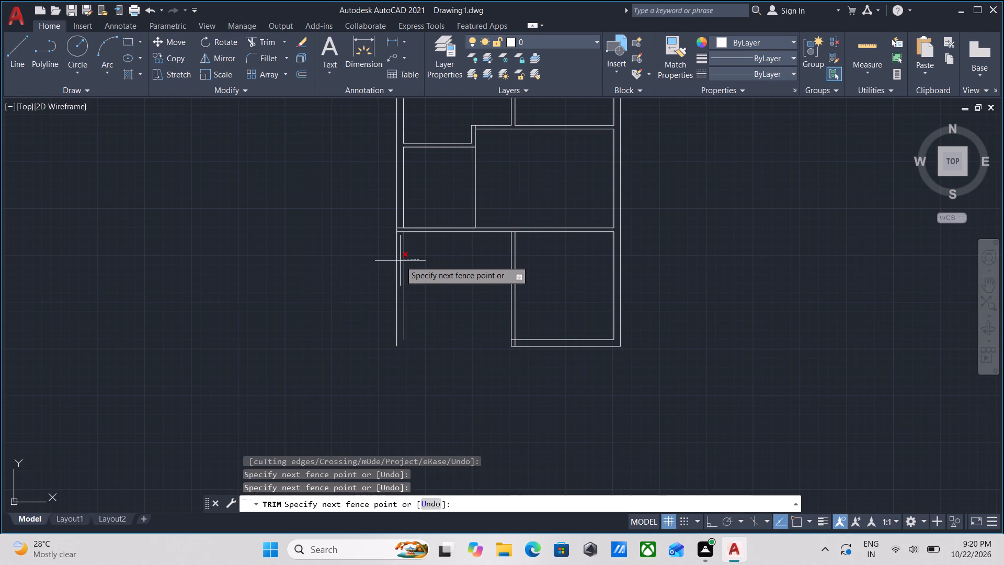
{"action": "left_click", "coordinate": [400, 261]}
{"action": "key", "text": "Escape"}
Quick-measure the width and depth of the open area left of the bottom partition.
{"action": "type", "text": "MEA"}
{"action": "key", "text": "Return"}
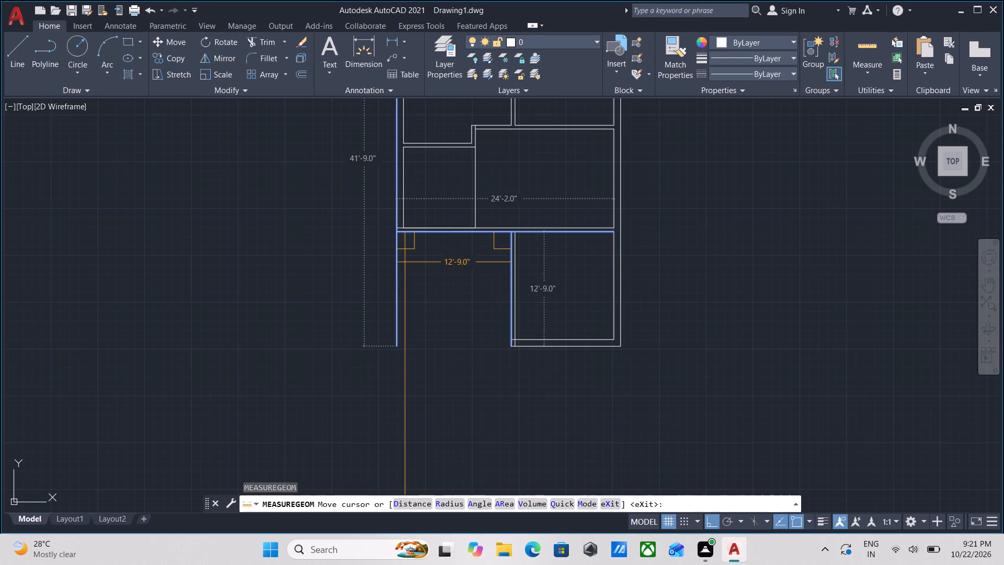
{"action": "scroll", "coordinate": [444, 267], "scroll_direction": "down", "scroll_amount": 2}
{"action": "scroll", "coordinate": [447, 265], "scroll_direction": "up", "scroll_amount": 3}
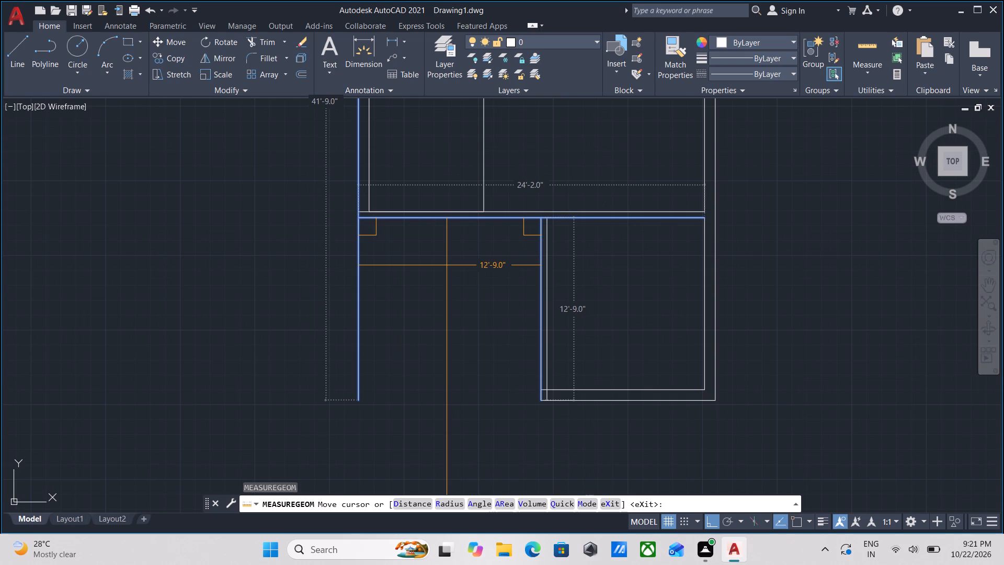
{"action": "scroll", "coordinate": [463, 266], "scroll_direction": "down", "scroll_amount": 1}
{"action": "middle_click_drag", "start_coordinate": [463, 266], "coordinate": [463, 287]}
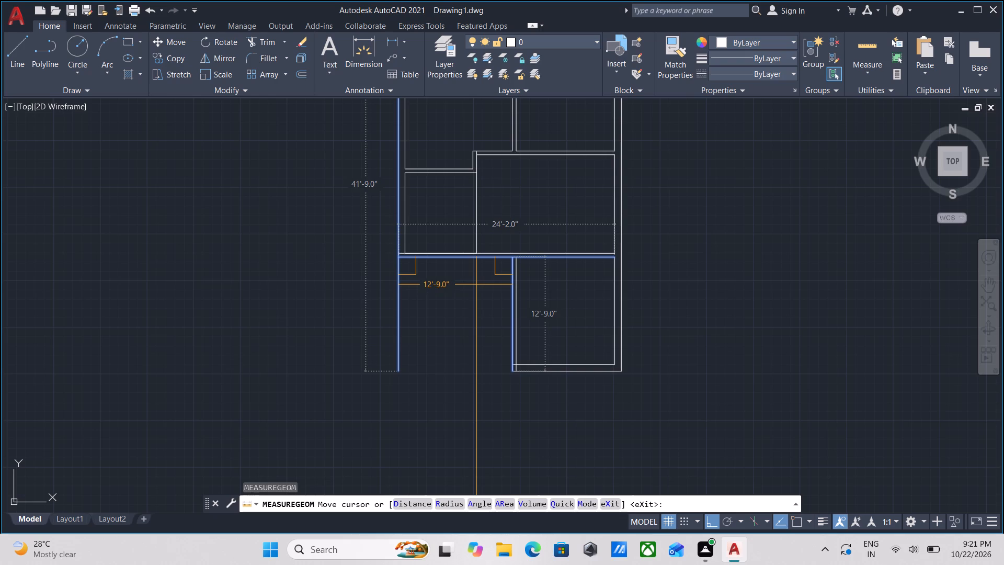
{"action": "scroll", "coordinate": [476, 285], "scroll_direction": "up", "scroll_amount": 2}
{"action": "scroll", "coordinate": [476, 285], "scroll_direction": "down", "scroll_amount": 2}
{"action": "middle_click", "coordinate": [476, 285]}
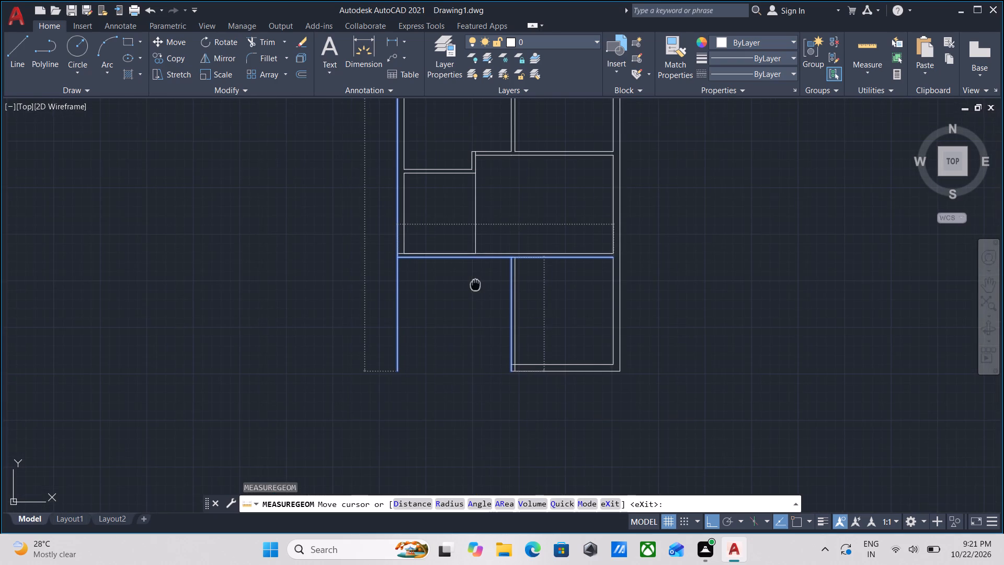
{"action": "key", "text": "Escape"}
Trim the cross wall's upper line within the left outer wall's thickness to clean their junction.
{"action": "scroll", "coordinate": [535, 277], "scroll_direction": "down", "scroll_amount": 1}
{"action": "middle_click_drag", "start_coordinate": [535, 277], "coordinate": [530, 272]}
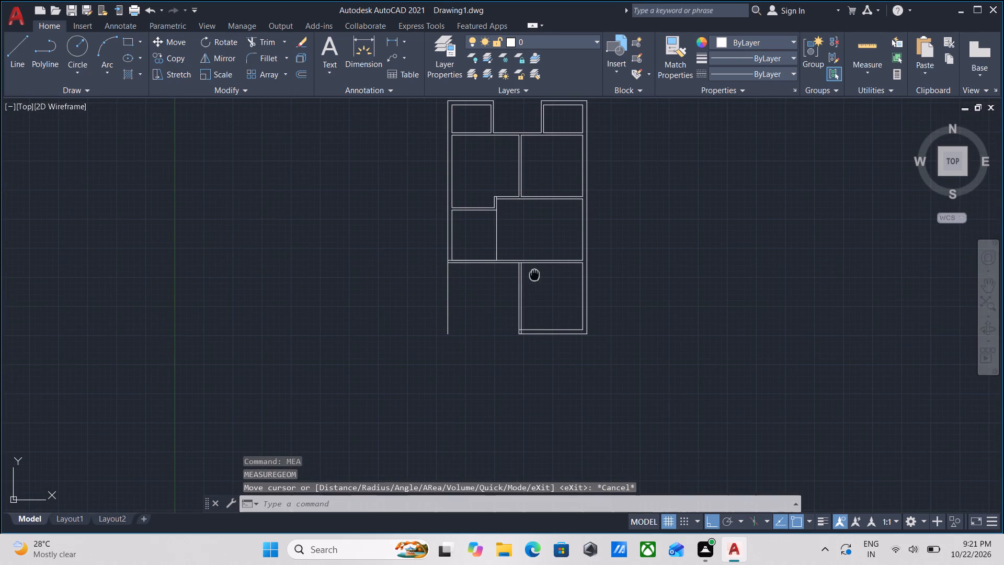
{"action": "scroll", "coordinate": [423, 257], "scroll_direction": "up", "scroll_amount": 3}
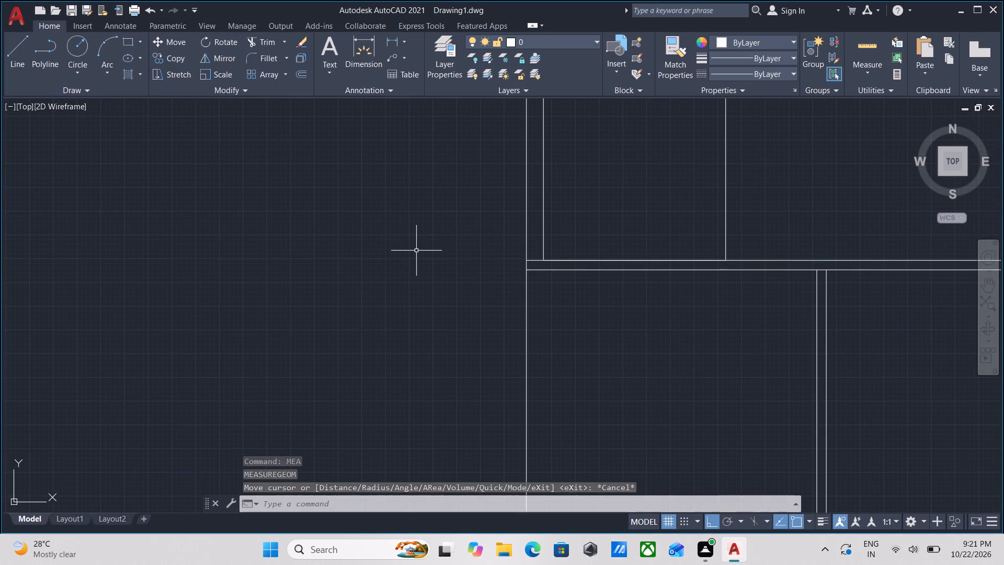
{"action": "middle_click_drag", "start_coordinate": [419, 249], "coordinate": [421, 263]}
{"action": "scroll", "coordinate": [547, 288], "scroll_direction": "up", "scroll_amount": 1}
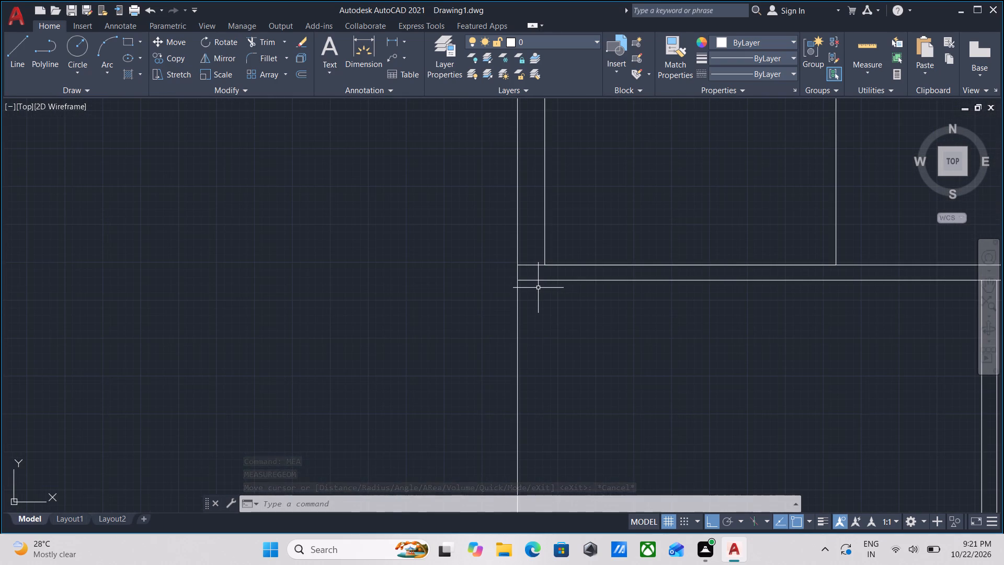
{"action": "type", "text": "TR"}
{"action": "key", "text": "Return"}
{"action": "scroll", "coordinate": [505, 250], "scroll_direction": "up", "scroll_amount": 2}
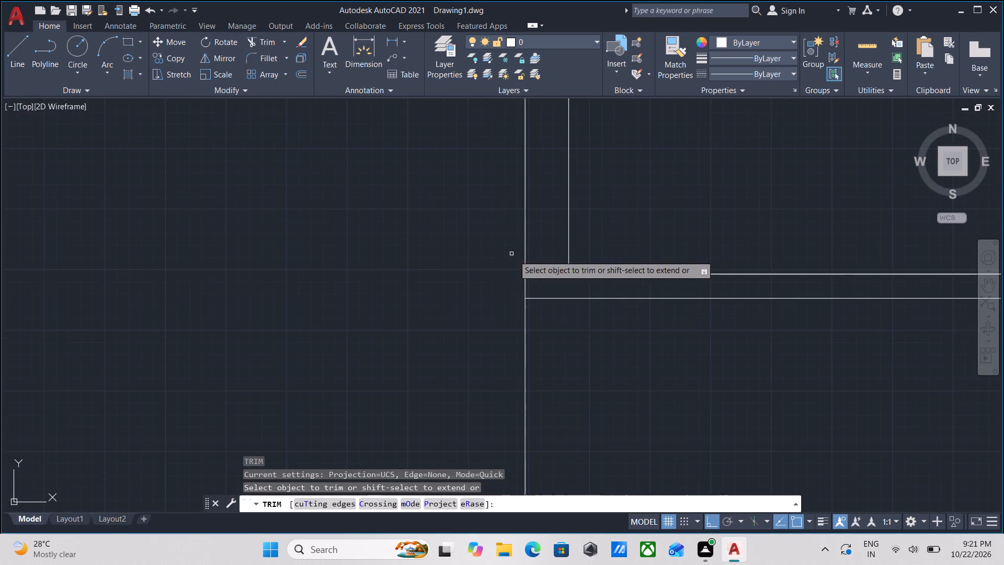
{"action": "left_click", "coordinate": [550, 291]}
{"action": "left_click", "coordinate": [544, 247]}
{"action": "key", "text": "Escape"}
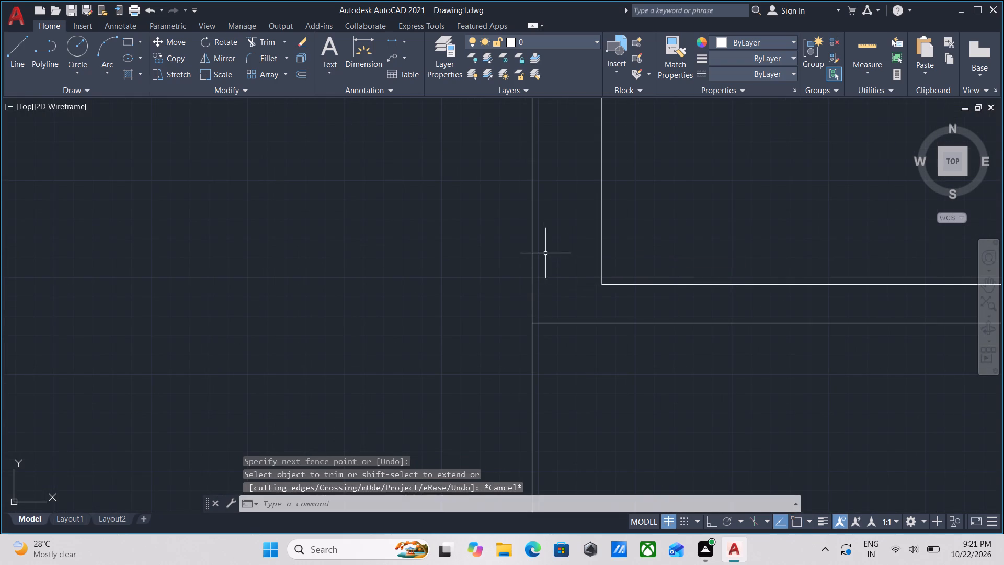
Trim the cross wall's lower line between the partition's two lines to open the T-junction.
{"action": "scroll", "coordinate": [546, 258], "scroll_direction": "down", "scroll_amount": 3}
{"action": "middle_click_drag", "start_coordinate": [544, 260], "coordinate": [433, 252]}
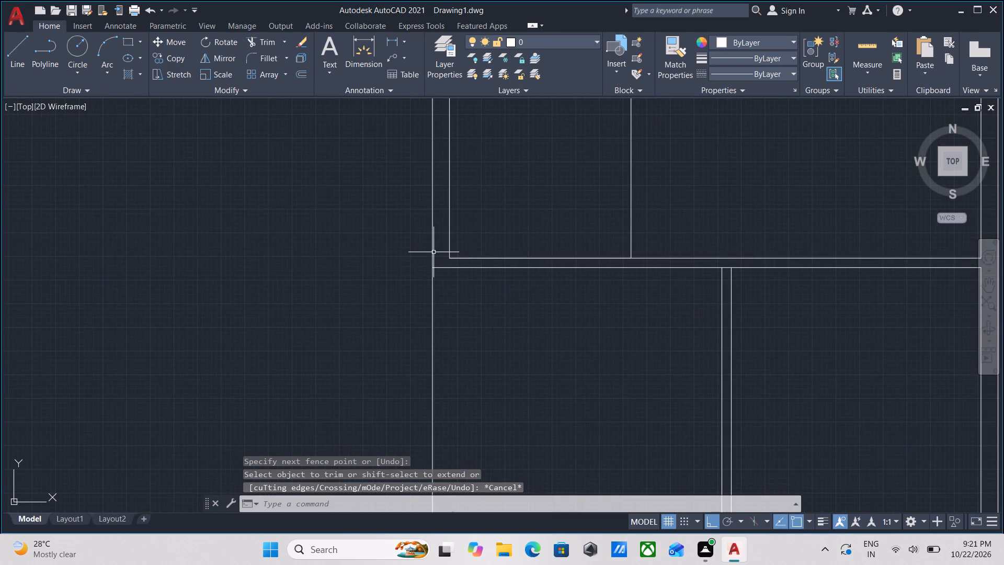
{"action": "scroll", "coordinate": [763, 272], "scroll_direction": "up", "scroll_amount": 1}
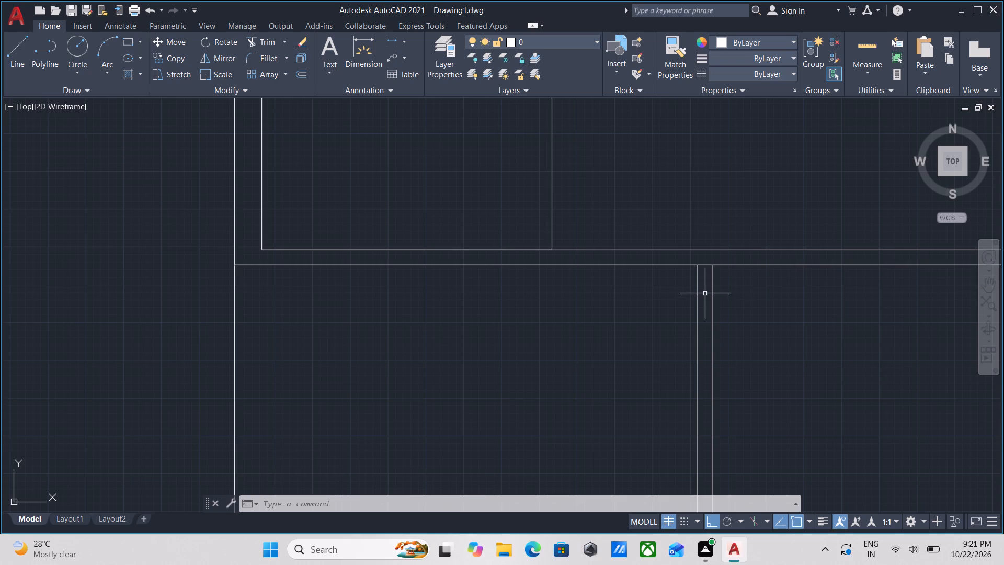
{"action": "type", "text": "TR"}
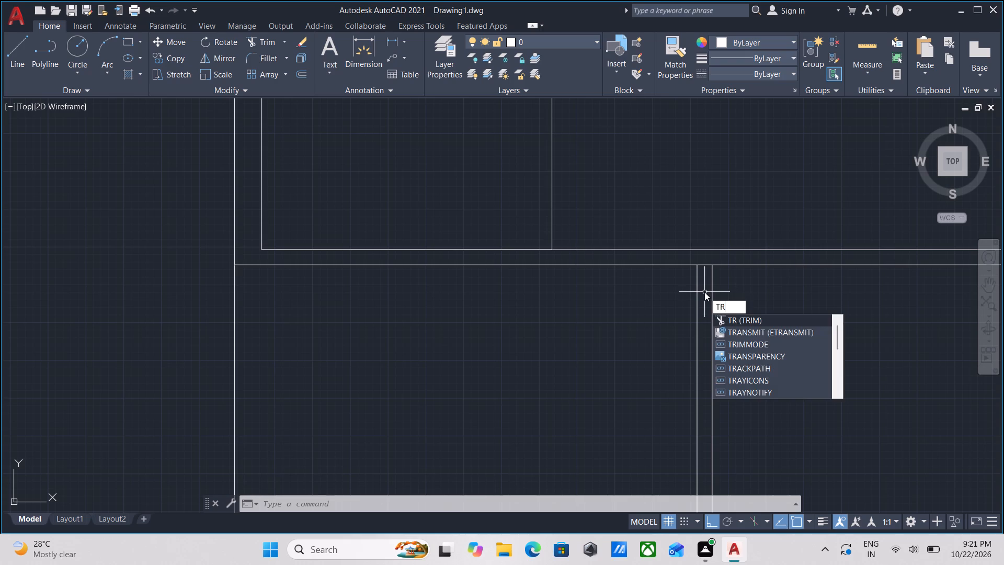
{"action": "key", "text": "Return"}
{"action": "scroll", "coordinate": [694, 264], "scroll_direction": "up", "scroll_amount": 2}
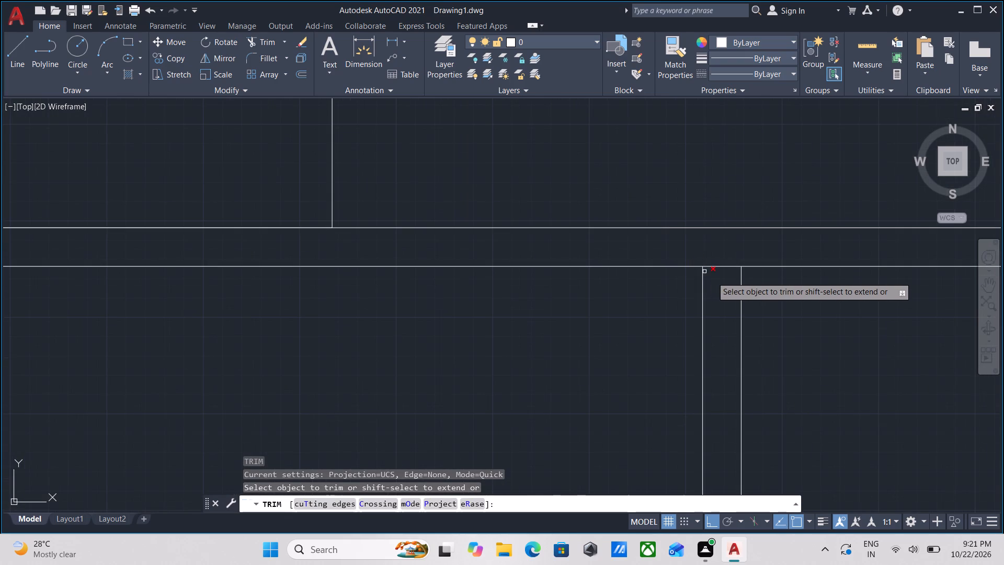
{"action": "left_click", "coordinate": [720, 283]}
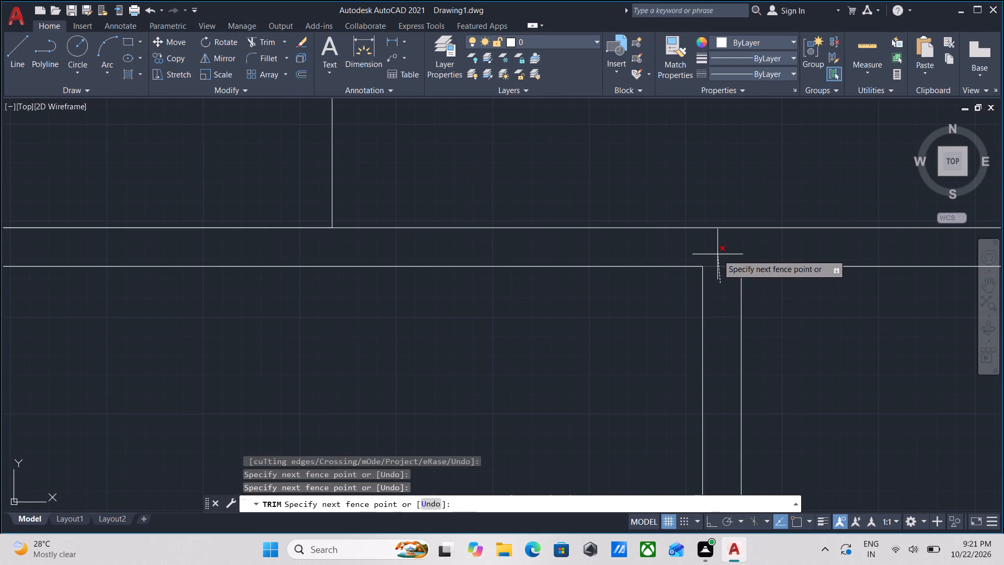
{"action": "left_click", "coordinate": [717, 254]}
{"action": "key", "text": "Escape"}
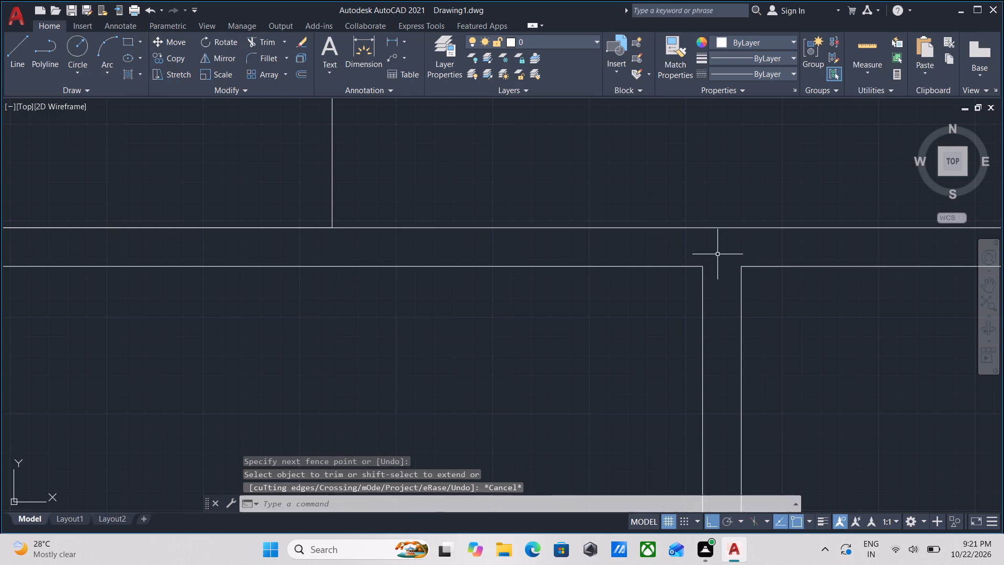
Trim the overlapping inner lines where the bottom partition meets the bottom outer wall, leaving a clean L-shaped corner.
{"action": "scroll", "coordinate": [717, 254], "scroll_direction": "down", "scroll_amount": 2}
{"action": "middle_click", "coordinate": [717, 254]}
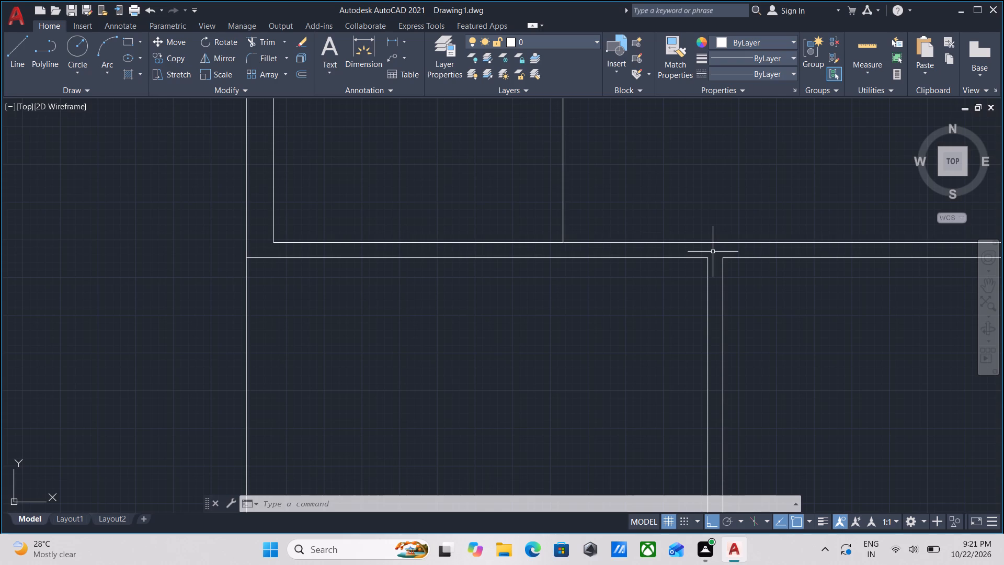
{"action": "scroll", "coordinate": [748, 279], "scroll_direction": "down", "scroll_amount": 3}
{"action": "middle_click_drag", "start_coordinate": [747, 279], "coordinate": [632, 184]}
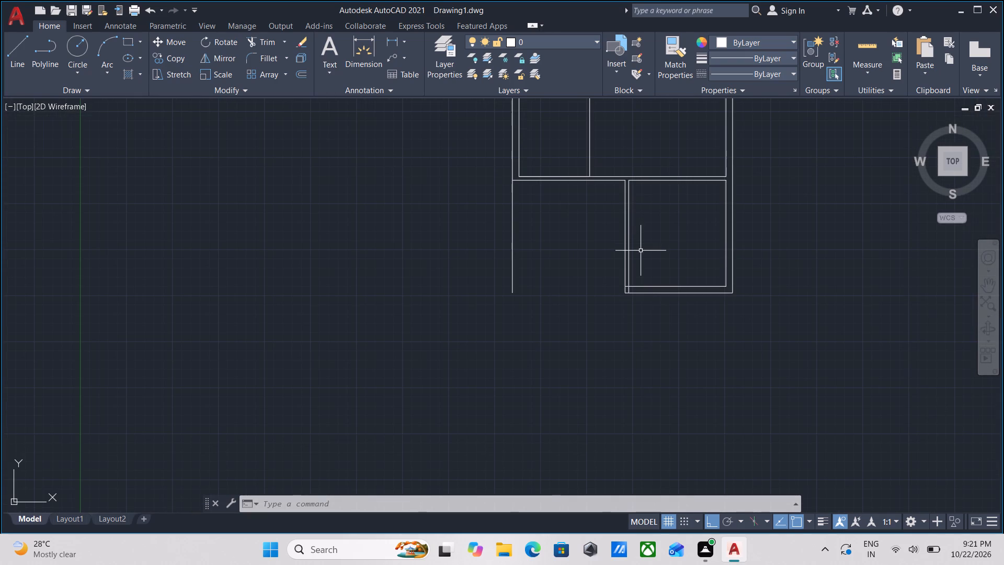
{"action": "scroll", "coordinate": [640, 329], "scroll_direction": "up", "scroll_amount": 2}
{"action": "middle_click_drag", "start_coordinate": [627, 241], "coordinate": [627, 248]}
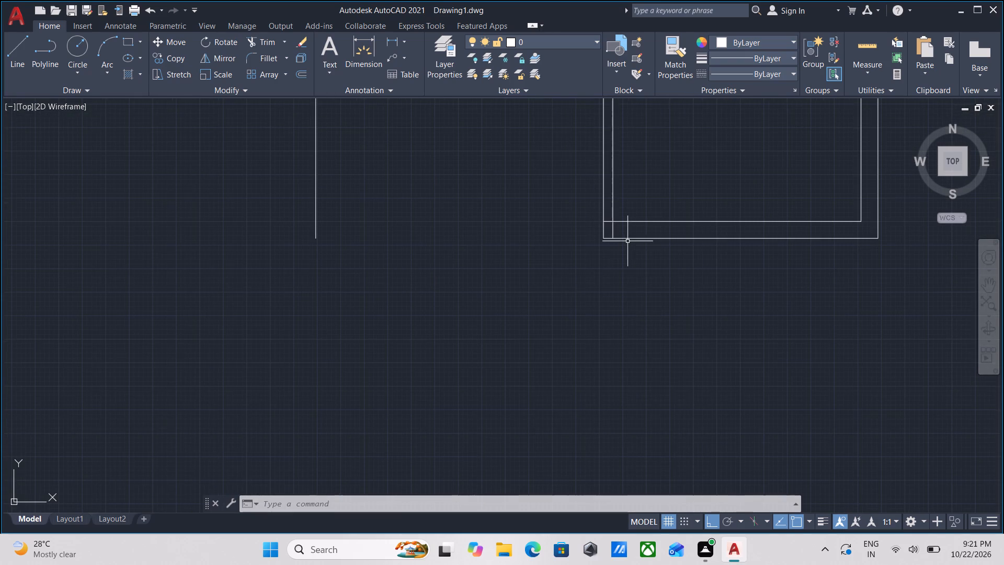
{"action": "middle_click_drag", "start_coordinate": [627, 248], "coordinate": [627, 266]}
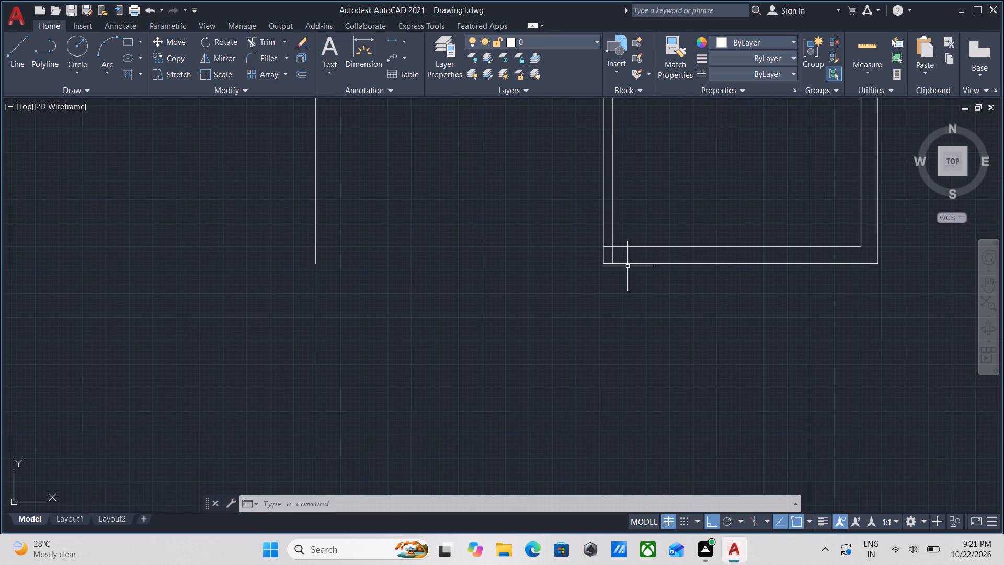
{"action": "scroll", "coordinate": [627, 266], "scroll_direction": "up", "scroll_amount": 1}
{"action": "type", "text": "TR"}
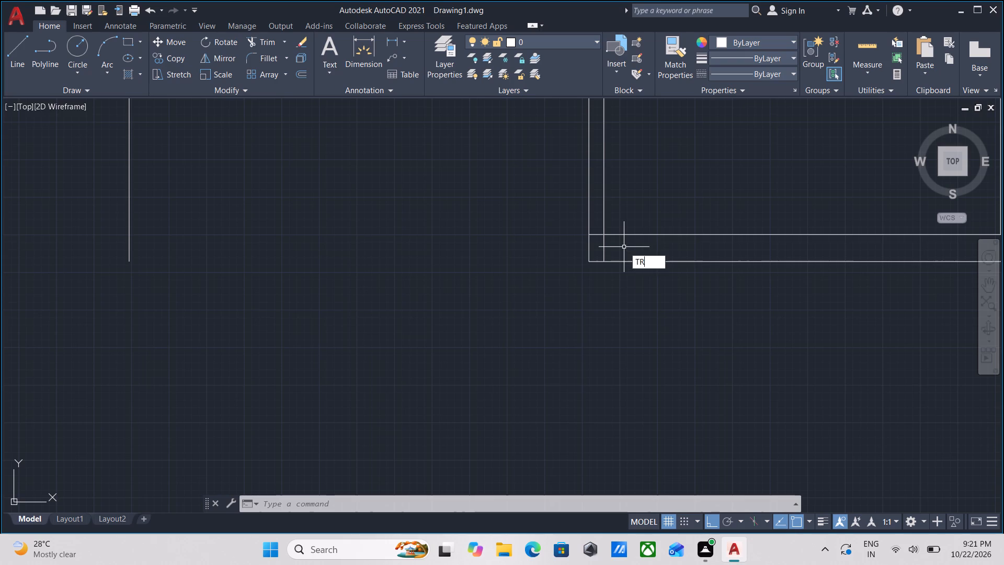
{"action": "key", "text": "Return"}
{"action": "scroll", "coordinate": [624, 247], "scroll_direction": "up", "scroll_amount": 1}
{"action": "left_click", "coordinate": [624, 246]}
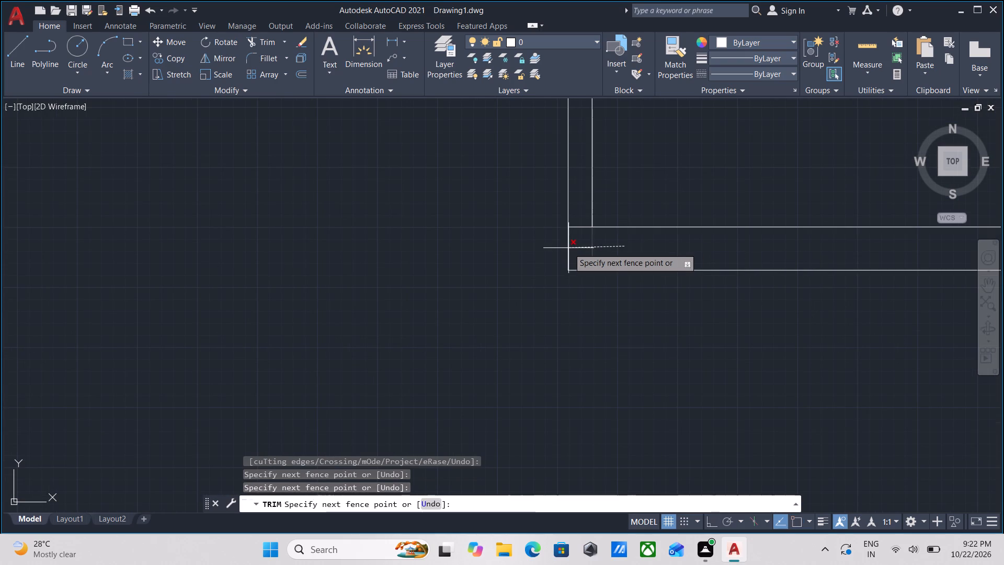
{"action": "left_click", "coordinate": [581, 248]}
{"action": "left_click", "coordinate": [581, 247]}
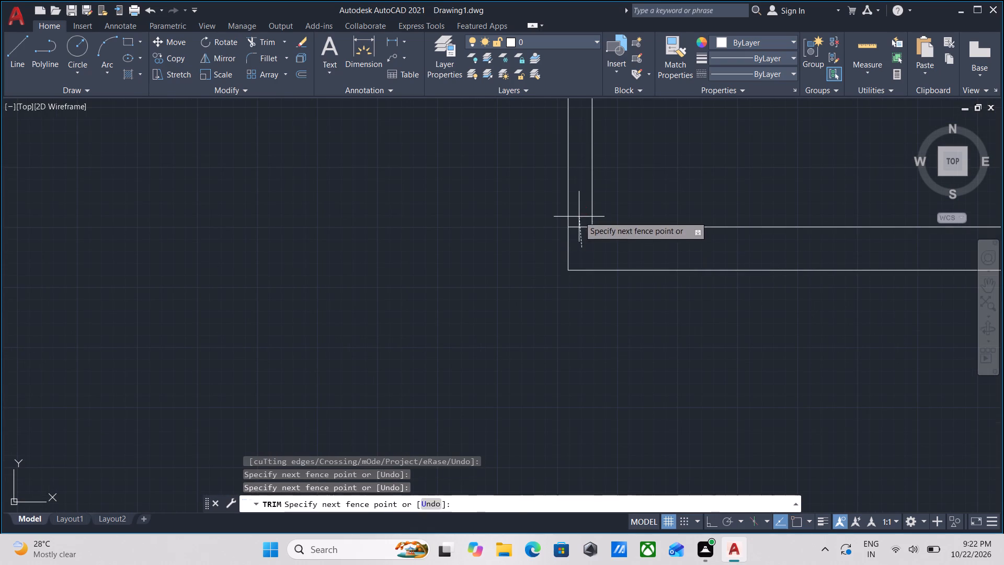
{"action": "left_click", "coordinate": [578, 212]}
{"action": "key", "text": "Escape"}
Start a stepped line on the cross wall's lower line, tracked 1' left of the partition corner, with a first drop of about 4".
{"action": "scroll", "coordinate": [581, 212], "scroll_direction": "down", "scroll_amount": 2}
{"action": "middle_click_drag", "start_coordinate": [581, 212], "coordinate": [581, 239]}
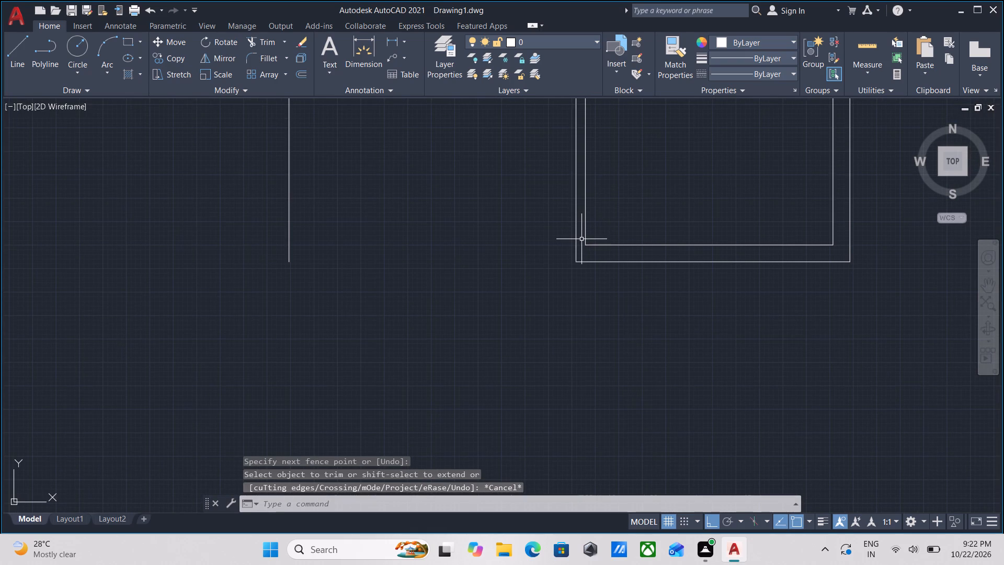
{"action": "scroll", "coordinate": [581, 239], "scroll_direction": "down", "scroll_amount": 1}
{"action": "middle_click_drag", "start_coordinate": [581, 239], "coordinate": [587, 290]}
{"action": "middle_click_drag", "start_coordinate": [590, 236], "coordinate": [590, 259]}
{"action": "middle_click_drag", "start_coordinate": [591, 251], "coordinate": [593, 280]}
{"action": "middle_click_drag", "start_coordinate": [583, 179], "coordinate": [584, 210]}
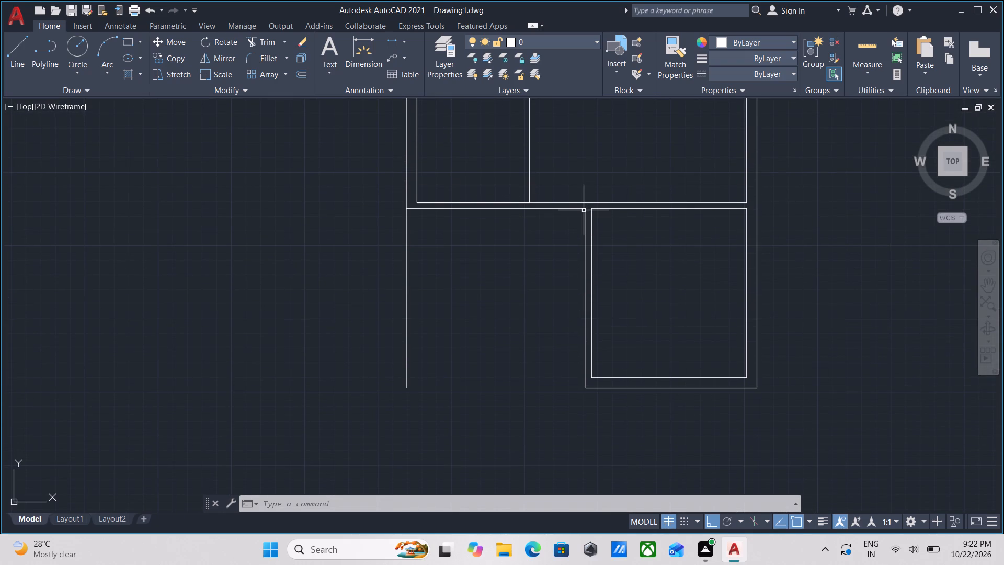
{"action": "key", "text": "l"}
{"action": "key", "text": "Return"}
{"action": "type", "text": "TK"}
{"action": "key", "text": "Return"}
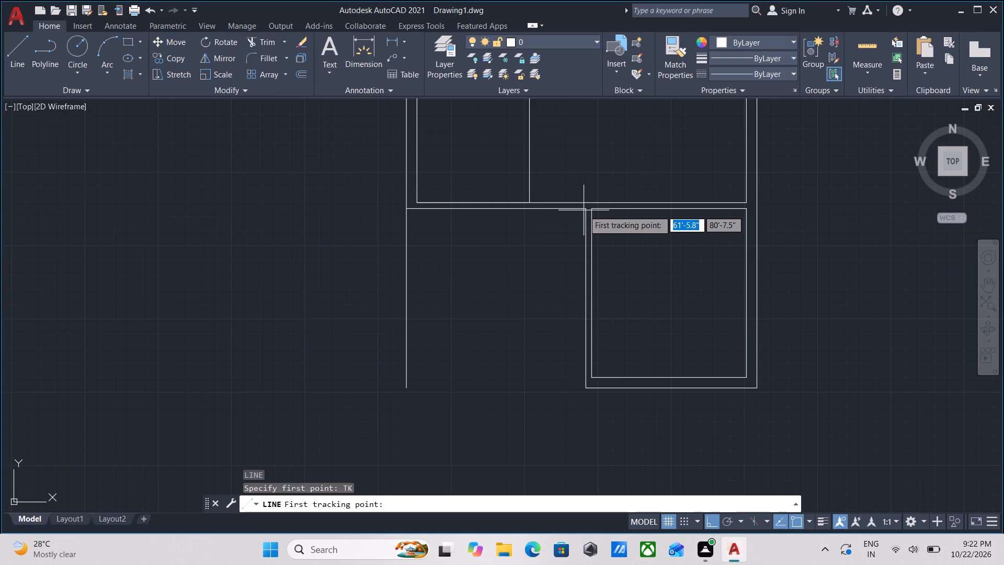
{"action": "scroll", "coordinate": [584, 210], "scroll_direction": "up", "scroll_amount": 3}
{"action": "left_click", "coordinate": [595, 199]}
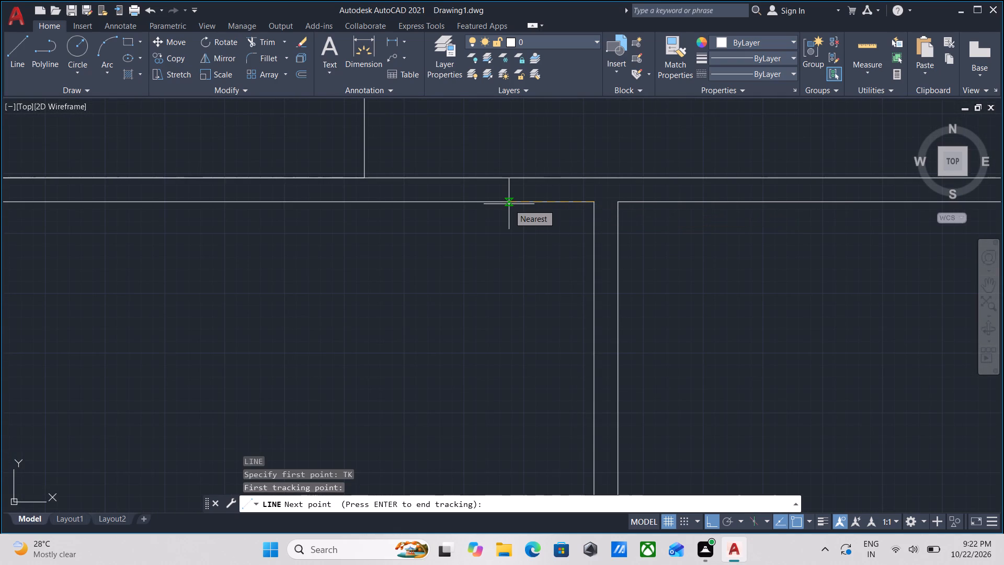
{"action": "scroll", "coordinate": [509, 204], "scroll_direction": "down", "scroll_amount": 1}
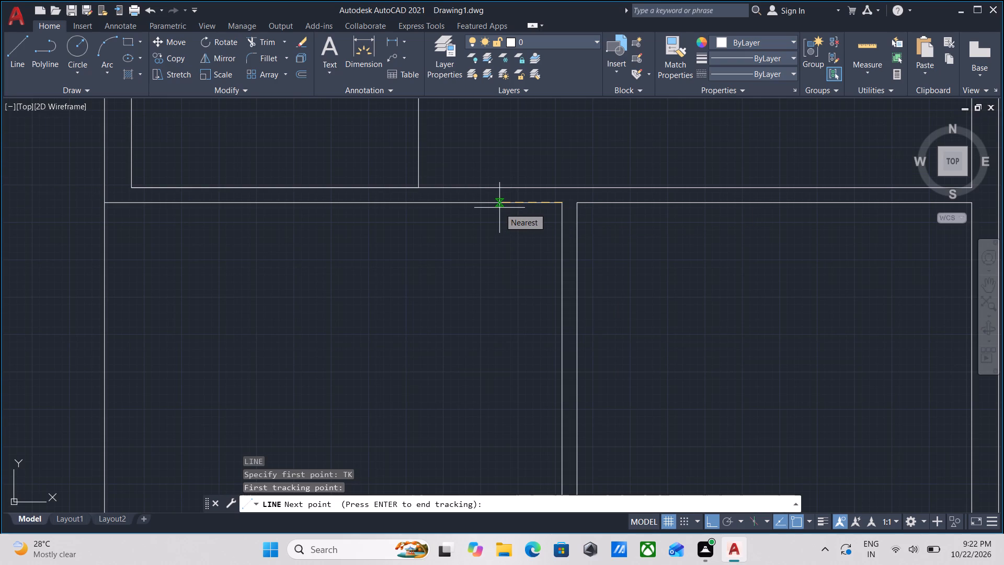
{"action": "scroll", "coordinate": [499, 208], "scroll_direction": "up", "scroll_amount": 1}
{"action": "middle_click_drag", "start_coordinate": [499, 208], "coordinate": [574, 241]}
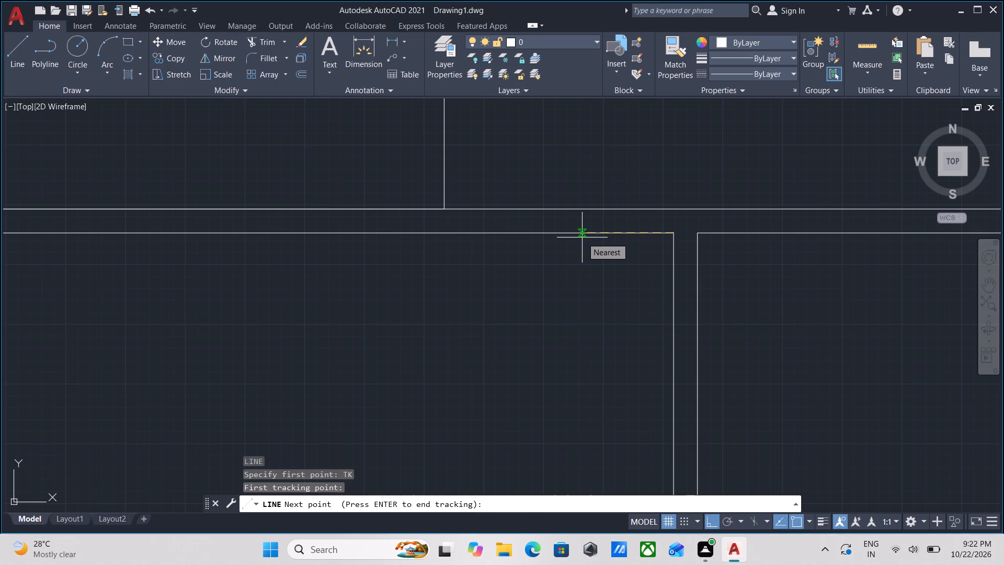
{"action": "type", "text": "1'"}
{"action": "key", "text": "Return"}
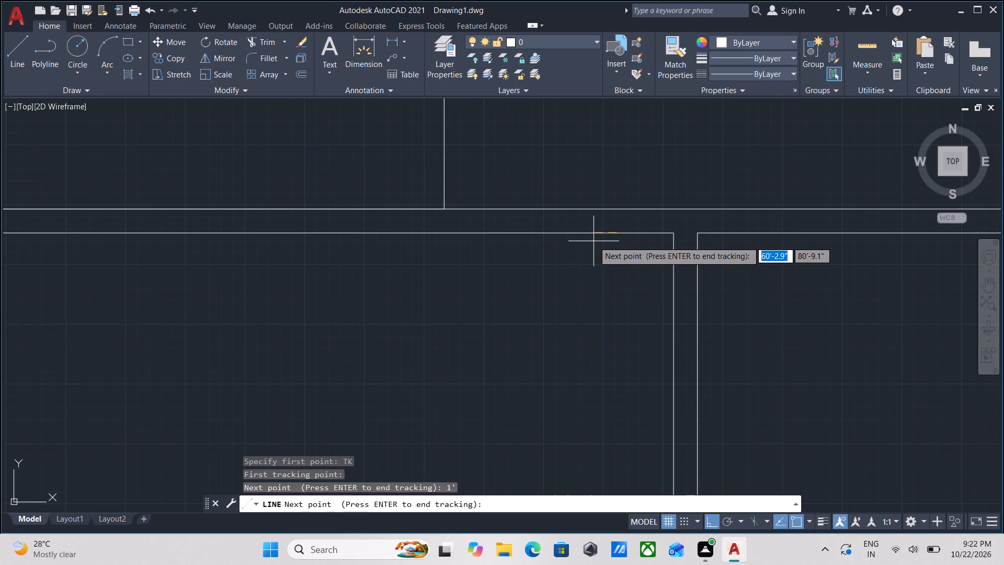
{"action": "key", "text": "Return"}
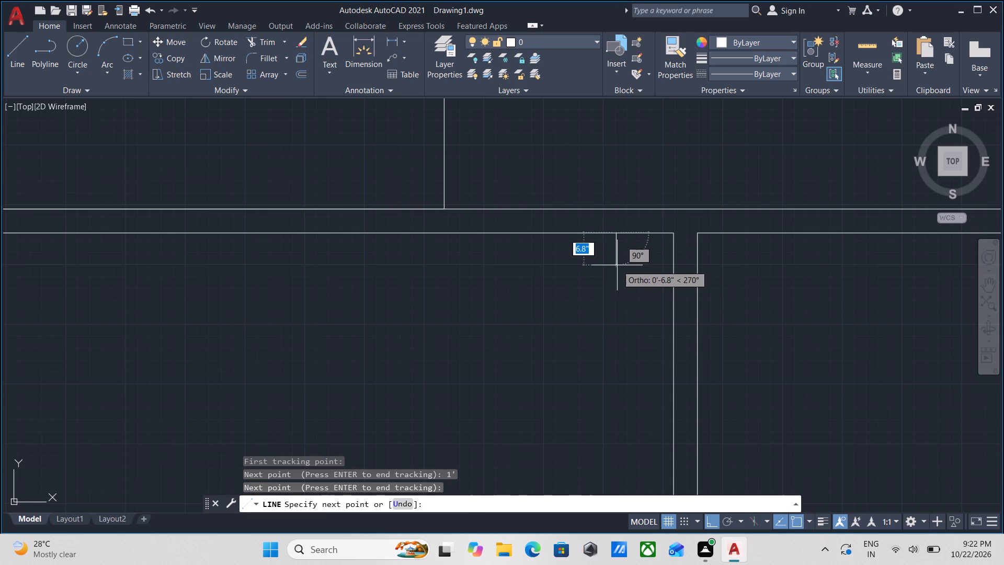
{"action": "scroll", "coordinate": [618, 243], "scroll_direction": "up", "scroll_amount": 1}
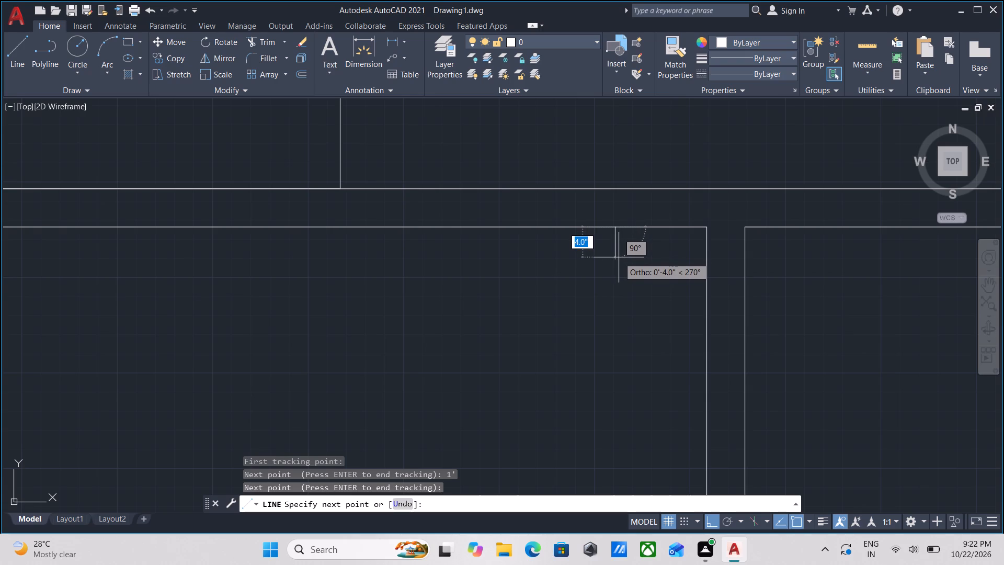
{"action": "left_click", "coordinate": [619, 257]}
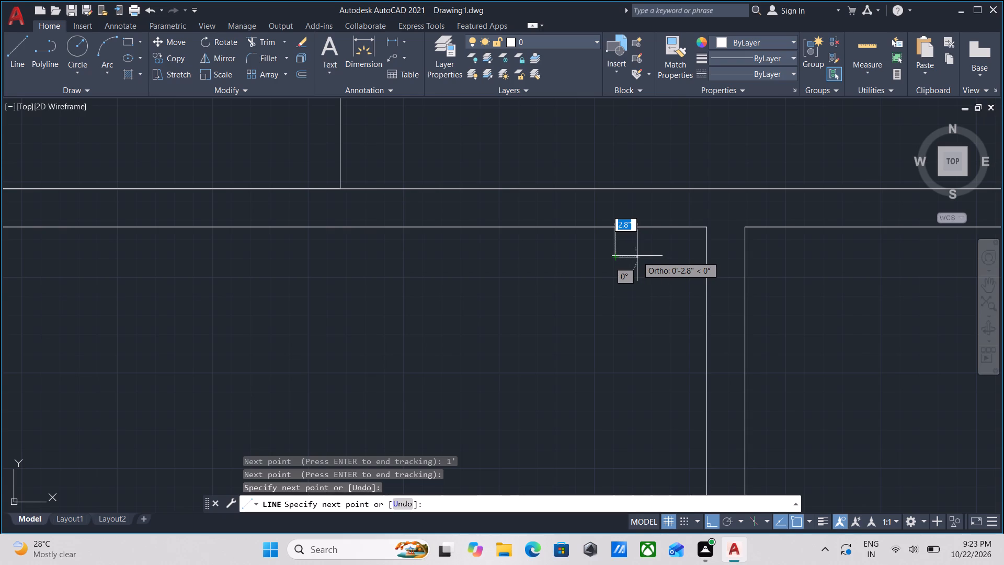
Continue the line as a stair-like profile with steps of about 3" to 5", ending on the partition's left line.
{"action": "scroll", "coordinate": [637, 256], "scroll_direction": "up", "scroll_amount": 2}
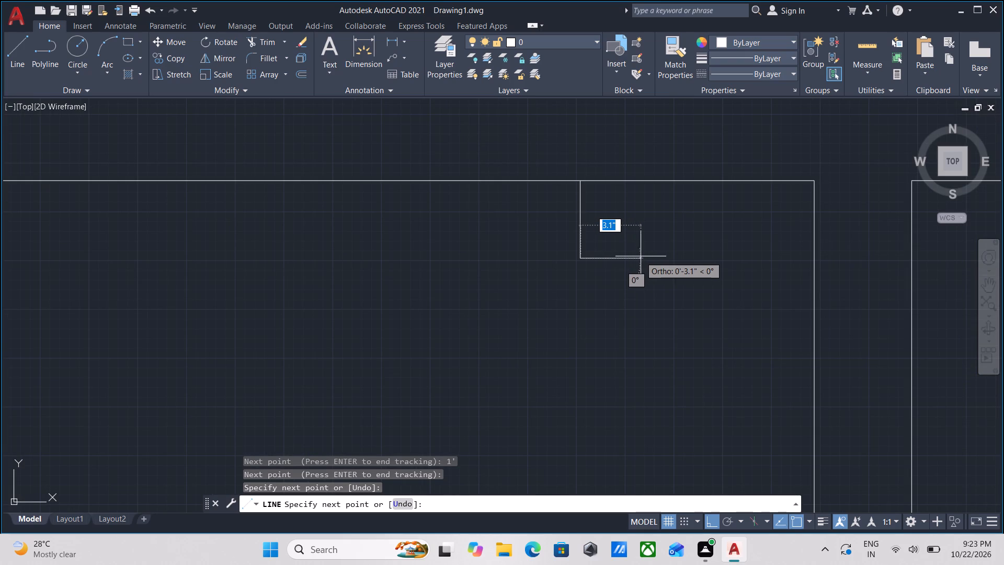
{"action": "left_click", "coordinate": [640, 256]}
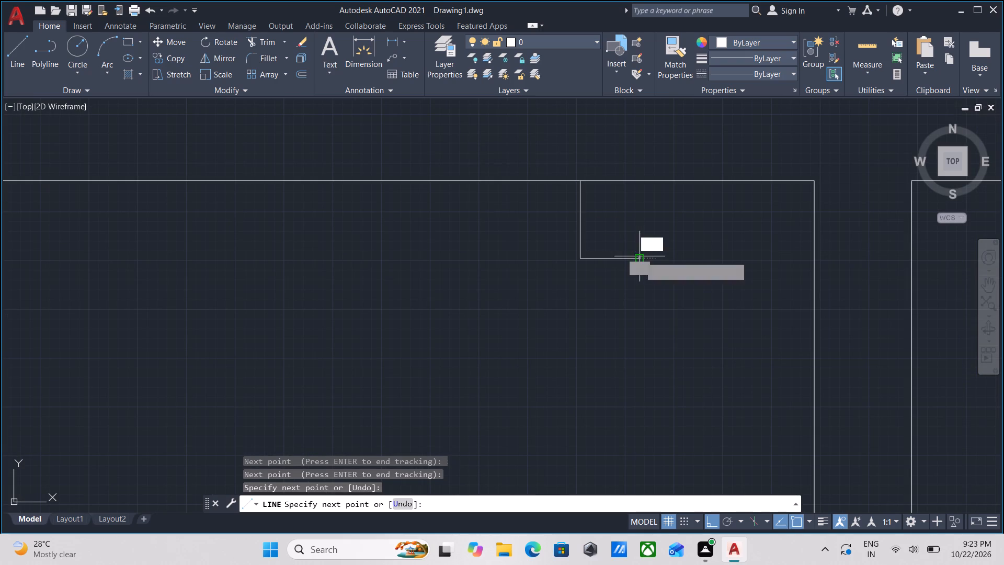
{"action": "middle_click_drag", "start_coordinate": [636, 308], "coordinate": [635, 211]}
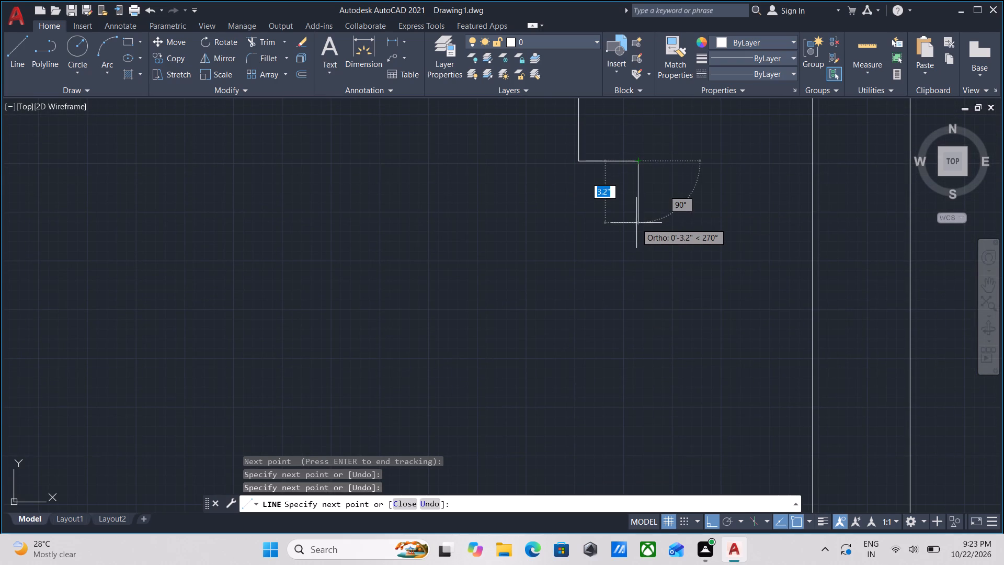
{"action": "left_click", "coordinate": [638, 228]}
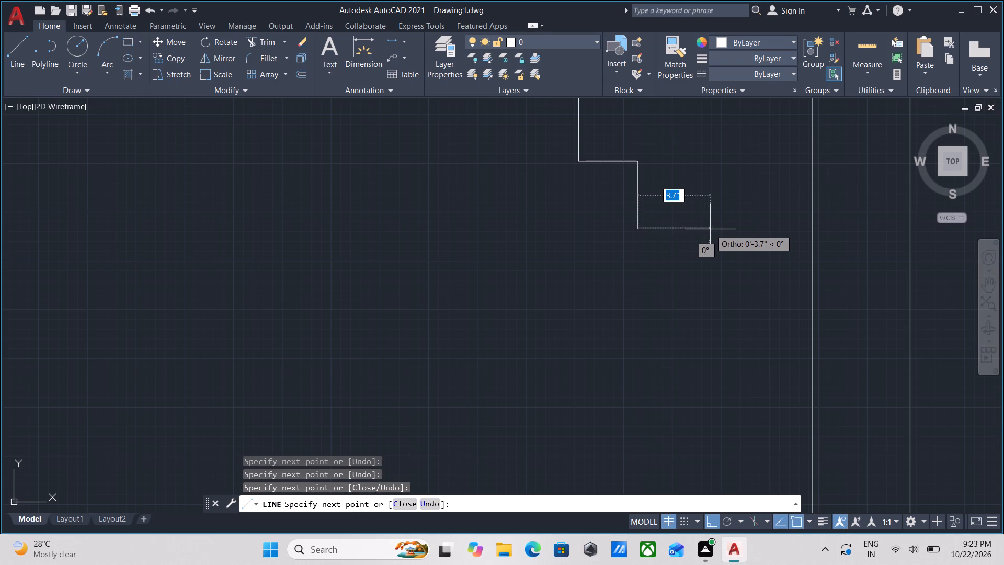
{"action": "left_click", "coordinate": [710, 229]}
{"action": "scroll", "coordinate": [710, 229], "scroll_direction": "down", "scroll_amount": 3}
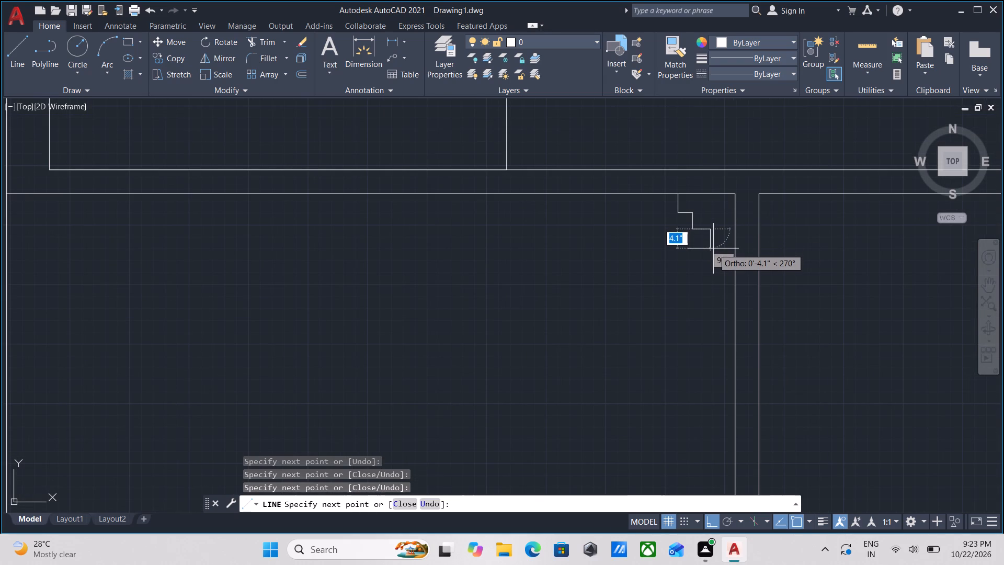
{"action": "left_click", "coordinate": [713, 250]}
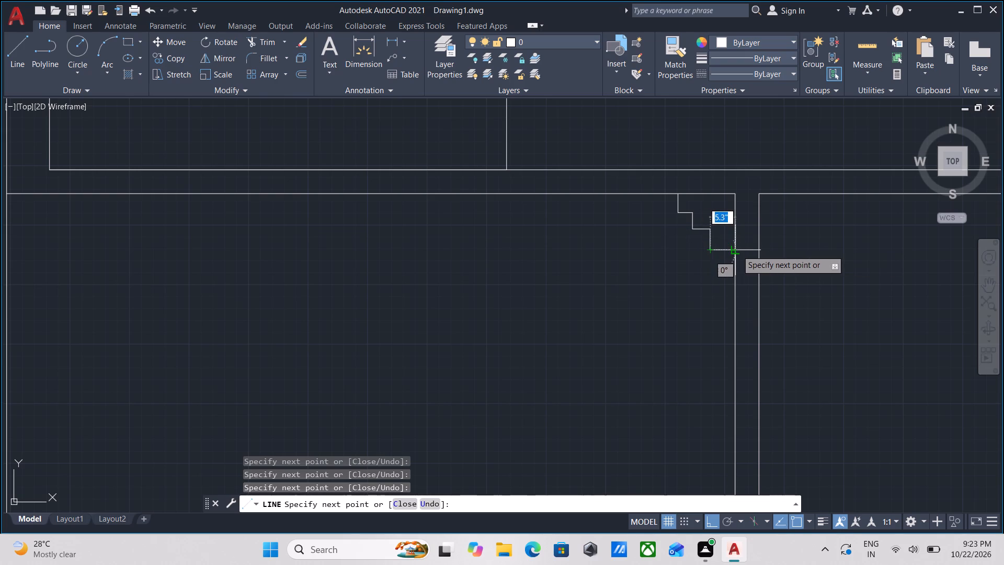
{"action": "left_click", "coordinate": [736, 250]}
{"action": "key", "text": "Escape"}
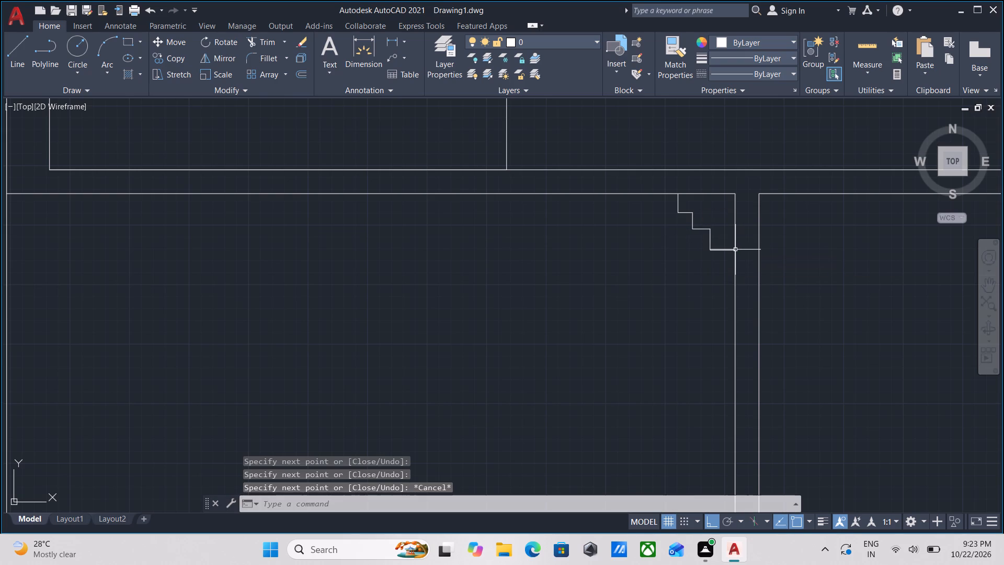
{"action": "key", "text": "Escape"}
Trim the partition's left line and the cross wall's lower line inside the stepped profile to remove the square corner.
{"action": "scroll", "coordinate": [739, 182], "scroll_direction": "up", "scroll_amount": 1}
{"action": "scroll", "coordinate": [732, 199], "scroll_direction": "down", "scroll_amount": 1}
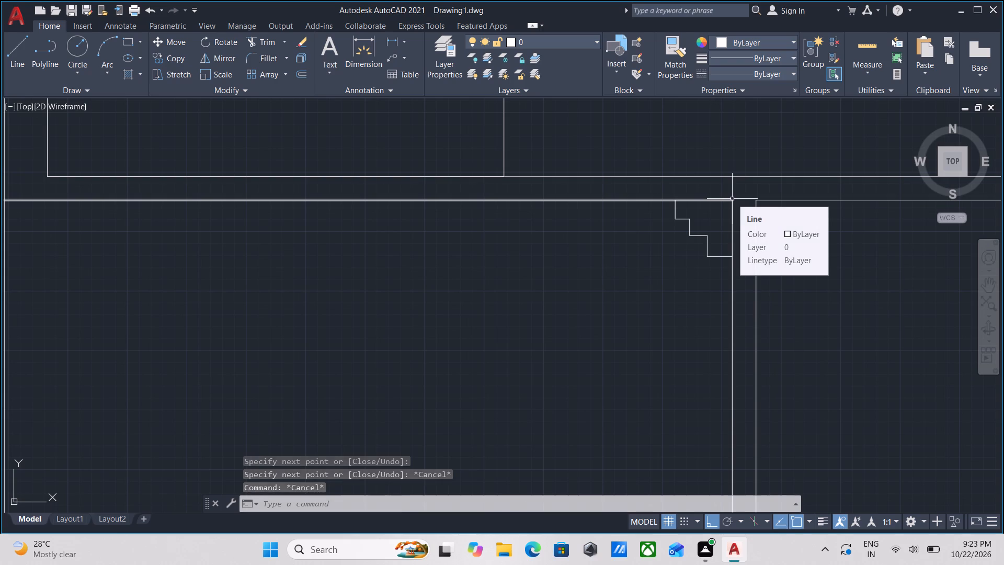
{"action": "type", "text": "TR"}
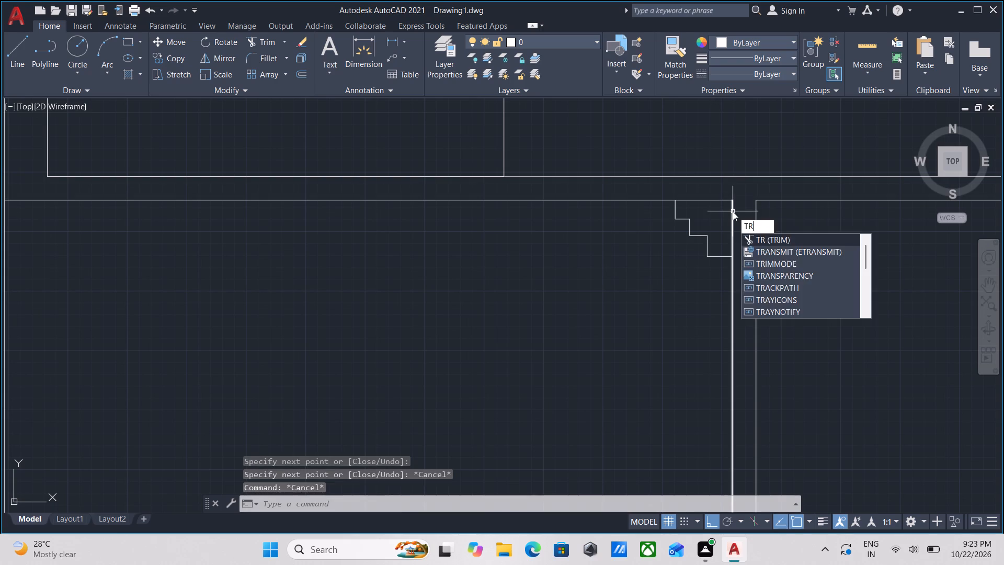
{"action": "key", "text": "Return"}
{"action": "left_click", "coordinate": [738, 224]}
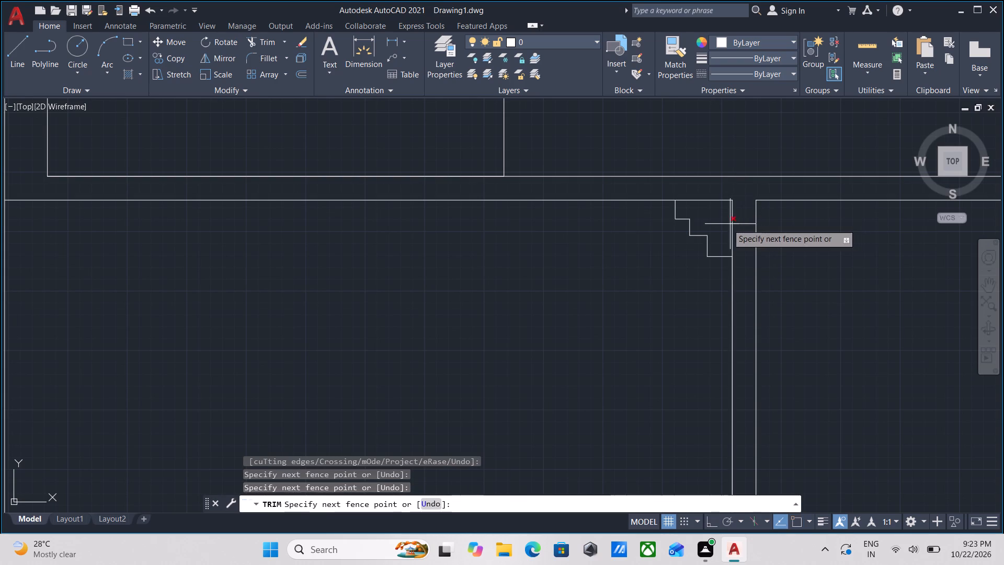
{"action": "left_click", "coordinate": [727, 224]}
{"action": "left_click", "coordinate": [718, 218]}
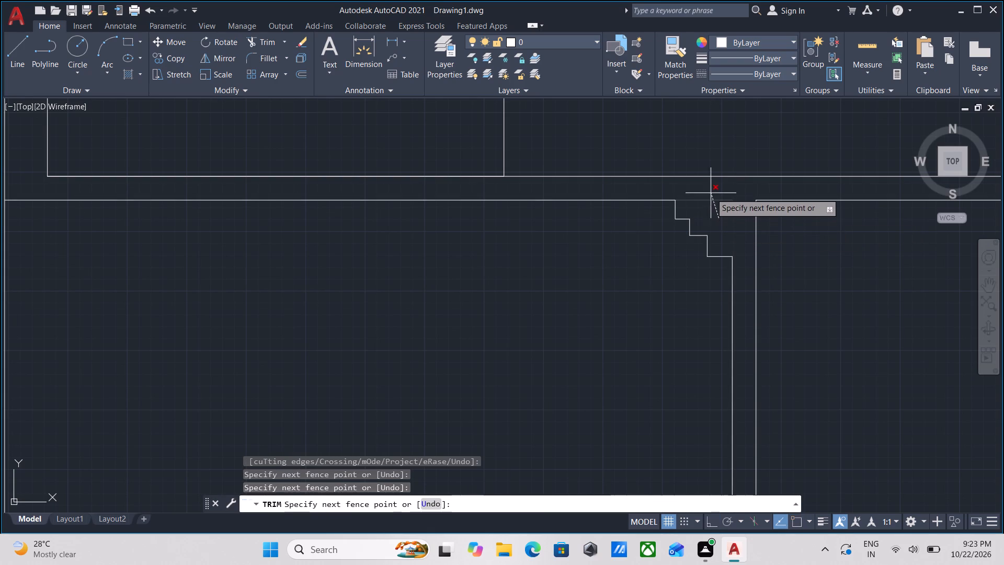
{"action": "left_click", "coordinate": [711, 193]}
{"action": "key", "text": "Escape"}
Draw a short vertical line across the cross wall's thickness, just left of the stepped corner.
{"action": "scroll", "coordinate": [711, 193], "scroll_direction": "down", "scroll_amount": 2}
{"action": "middle_click_drag", "start_coordinate": [681, 203], "coordinate": [681, 231]}
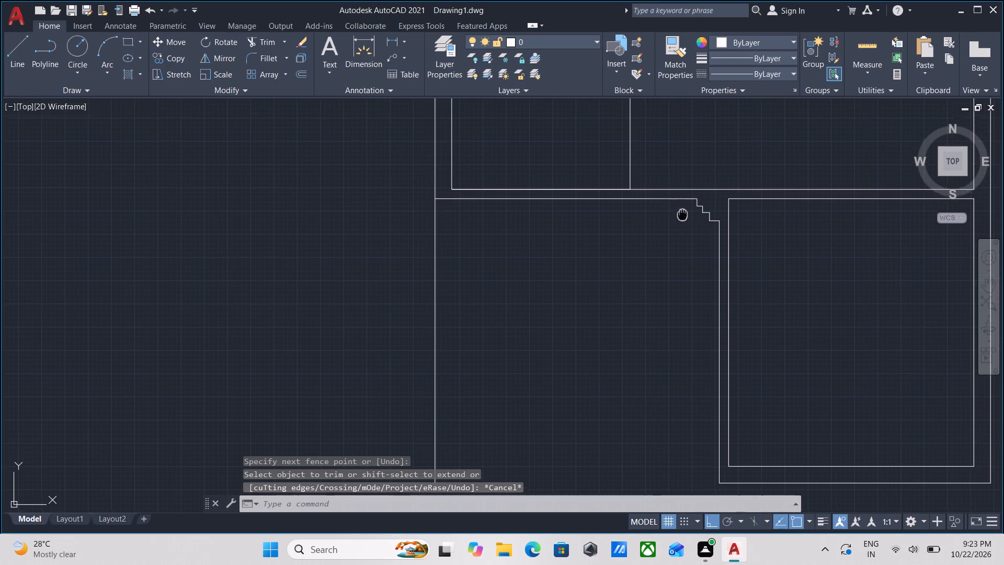
{"action": "middle_click_drag", "start_coordinate": [681, 231], "coordinate": [677, 243]}
{"action": "scroll", "coordinate": [678, 219], "scroll_direction": "up", "scroll_amount": 2}
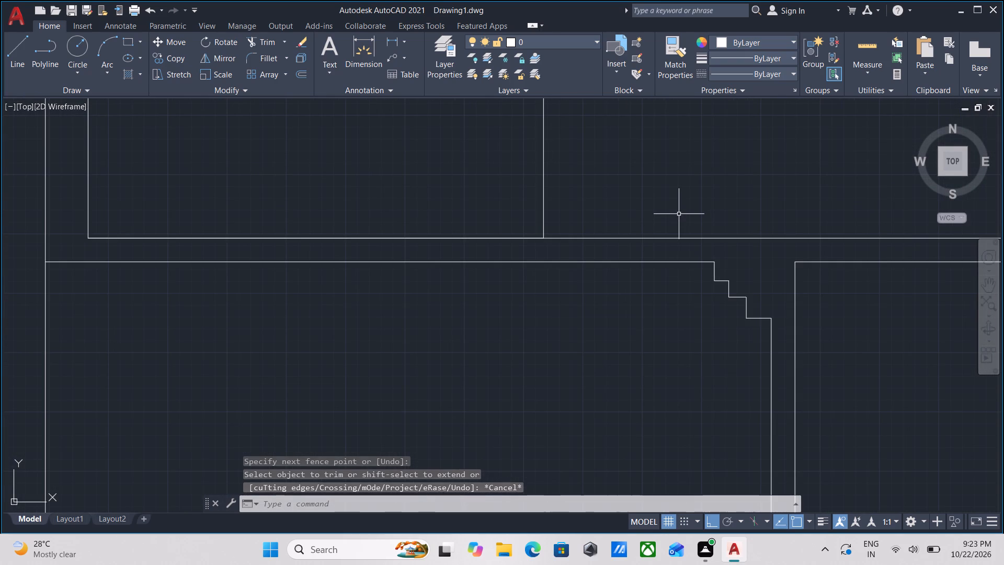
{"action": "key", "text": "l"}
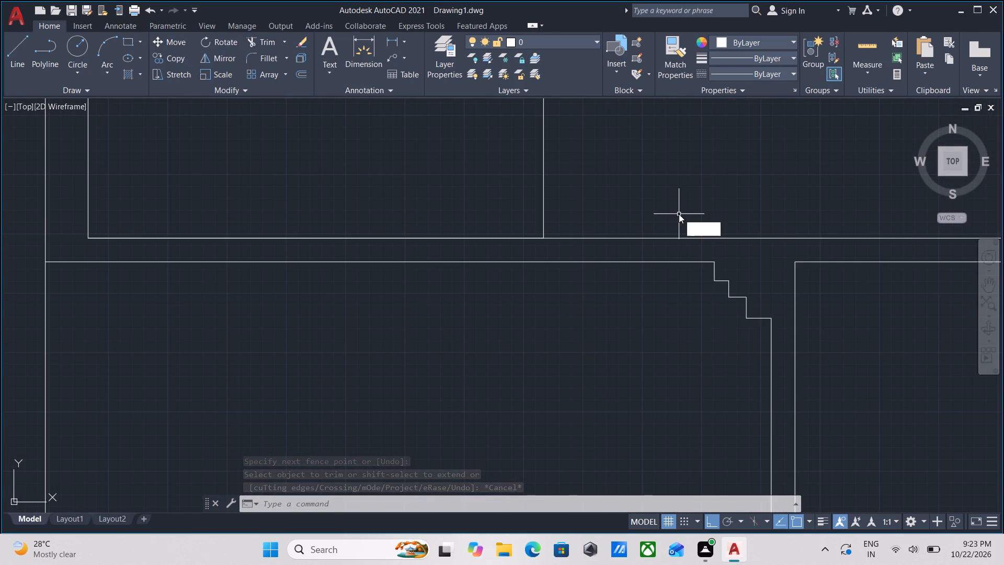
{"action": "key", "text": "Return"}
{"action": "left_click", "coordinate": [700, 264]}
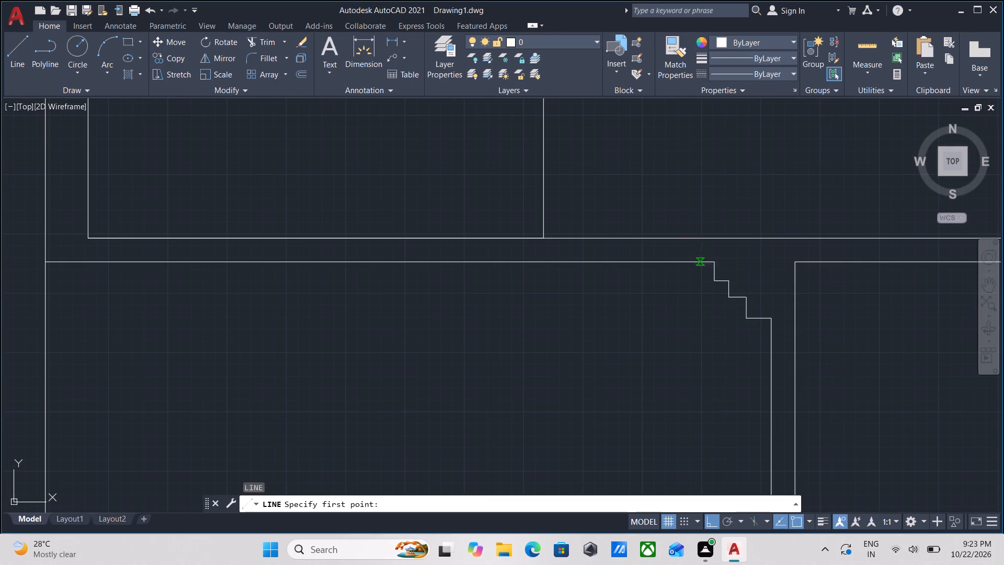
{"action": "left_click", "coordinate": [699, 235]}
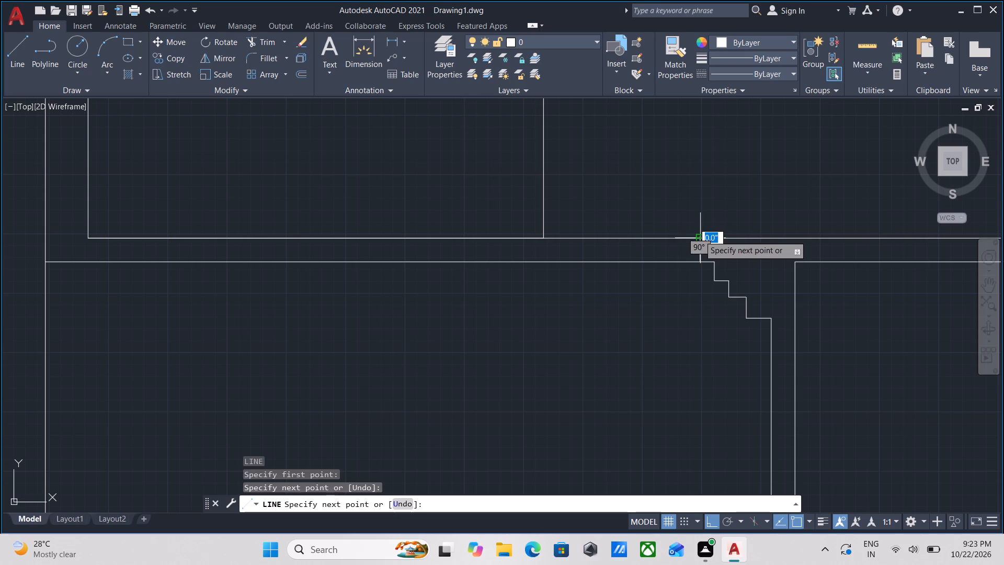
{"action": "key", "text": "Escape"}
Offset the short vertical line across the cross wall 3' to the left to mark the other side of the opening.
{"action": "scroll", "coordinate": [699, 247], "scroll_direction": "up", "scroll_amount": 3}
{"action": "left_click", "coordinate": [715, 257]}
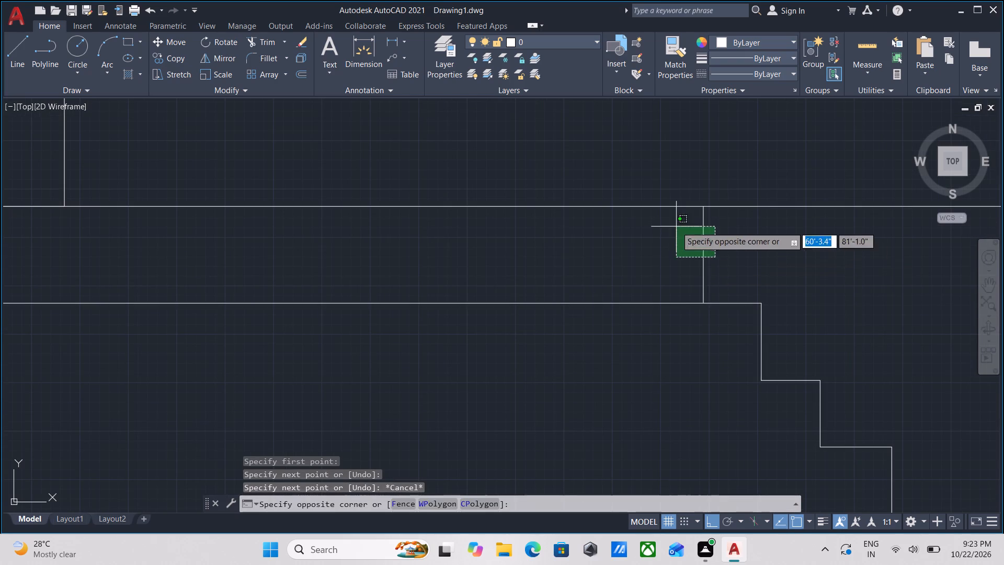
{"action": "left_click", "coordinate": [676, 227]}
{"action": "key", "text": "o"}
{"action": "key", "text": "Return"}
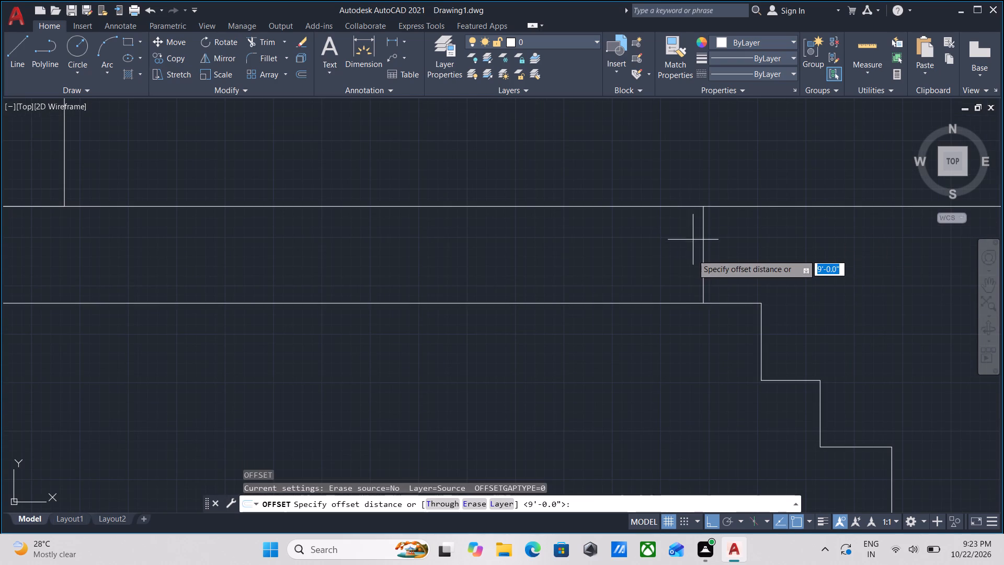
{"action": "left_click", "coordinate": [703, 256]}
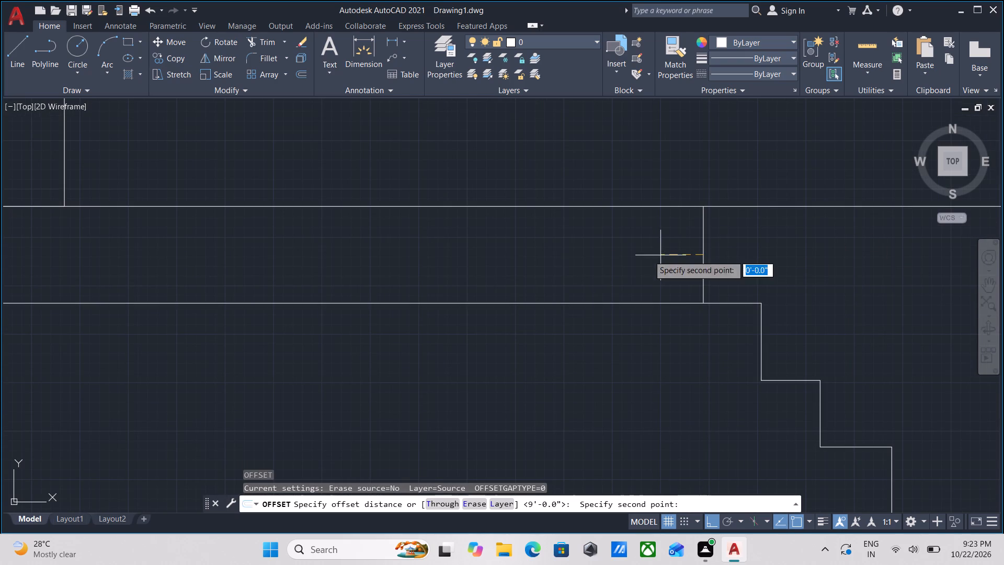
{"action": "left_click", "coordinate": [579, 257]}
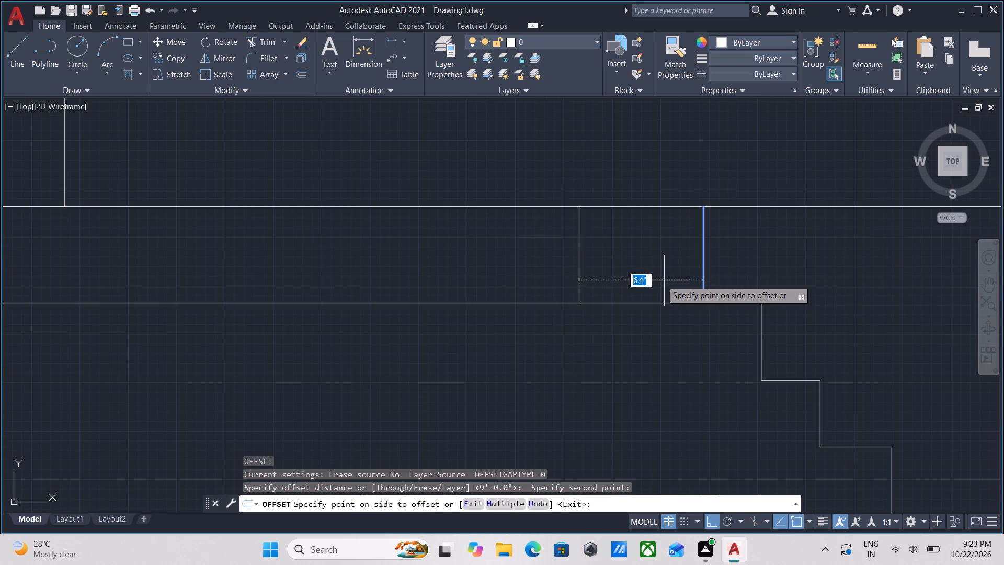
{"action": "key", "text": "3"}
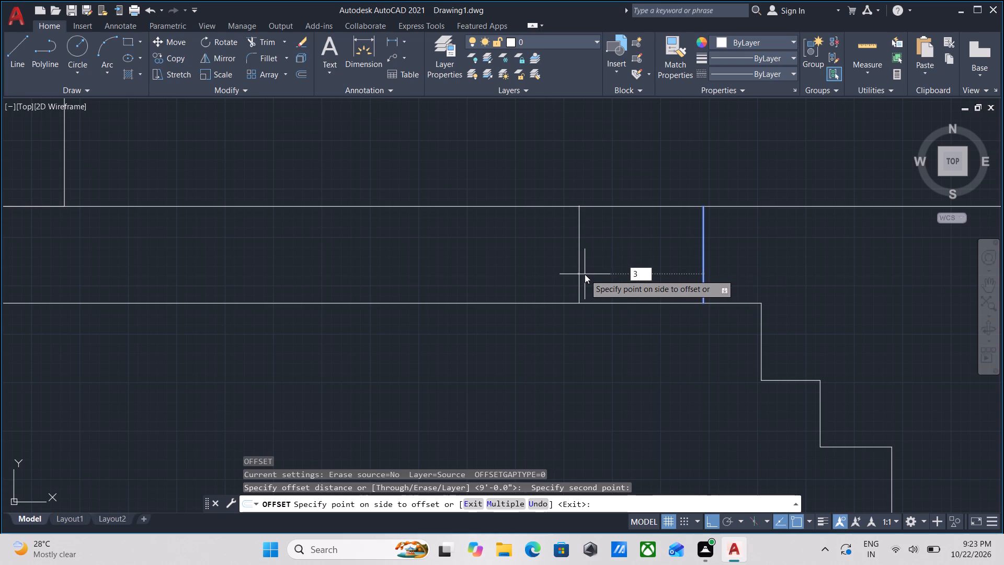
{"action": "key", "text": "apostrophe"}
{"action": "key", "text": "Return"}
{"action": "scroll", "coordinate": [585, 273], "scroll_direction": "down", "scroll_amount": 3}
{"action": "middle_click_drag", "start_coordinate": [562, 273], "coordinate": [602, 284]}
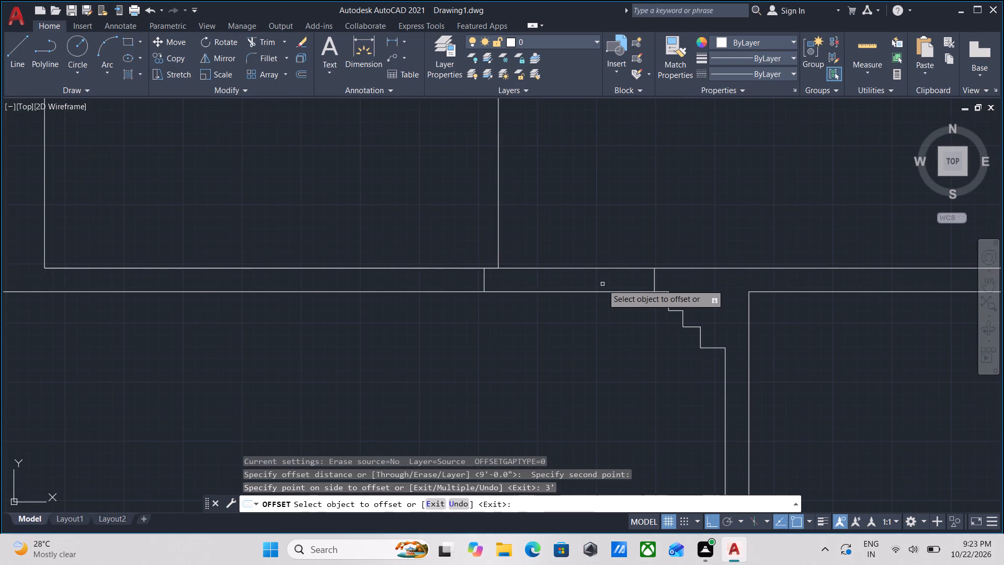
{"action": "scroll", "coordinate": [602, 284], "scroll_direction": "down", "scroll_amount": 2}
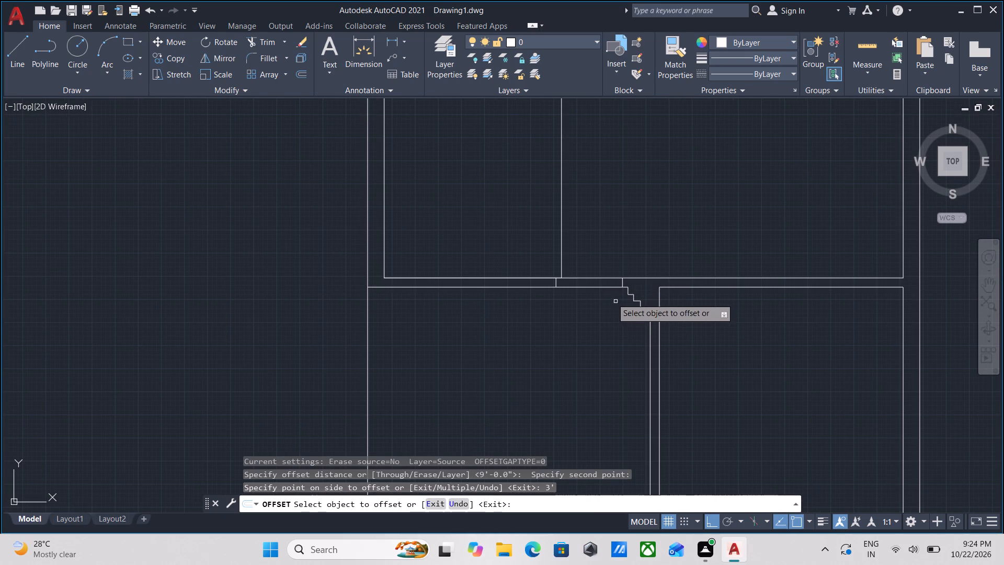
{"action": "scroll", "coordinate": [589, 236], "scroll_direction": "down", "scroll_amount": 2}
{"action": "middle_click_drag", "start_coordinate": [589, 236], "coordinate": [592, 265]}
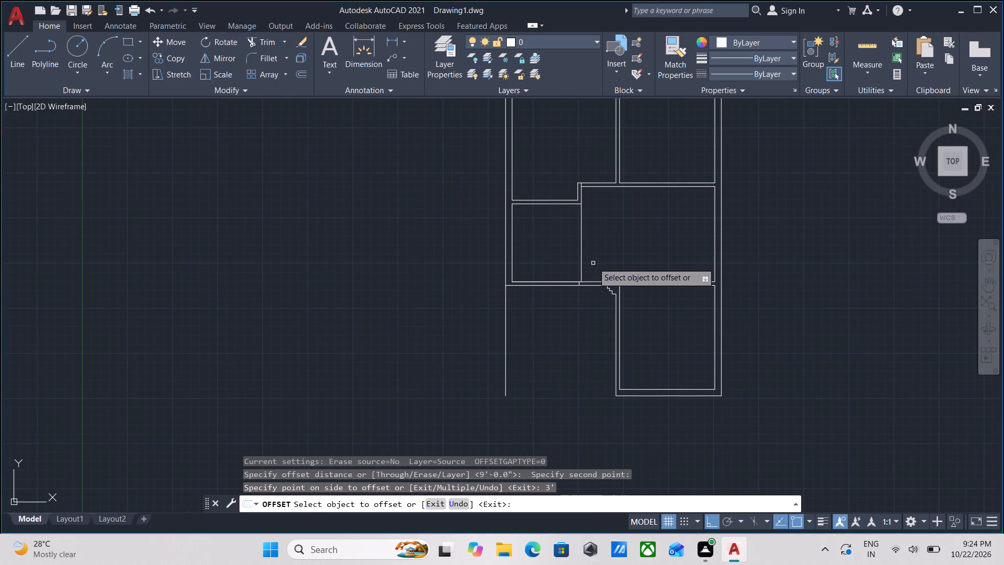
{"action": "key", "text": "Escape"}
Trim away the single vertical line dividing the middle room, between the stepped upper wall and the cross wall.
{"action": "scroll", "coordinate": [593, 259], "scroll_direction": "up", "scroll_amount": 1}
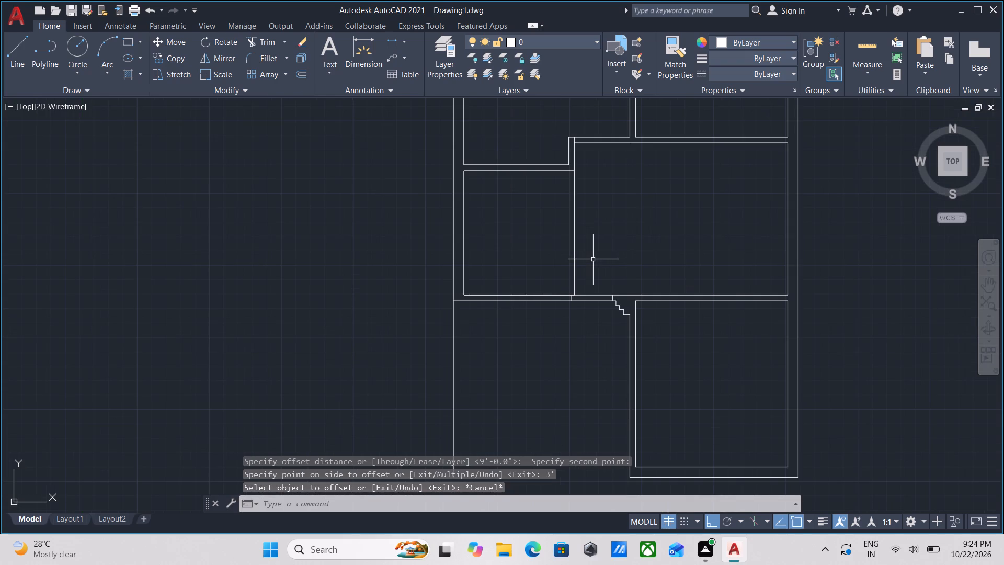
{"action": "key", "text": "t"}
{"action": "key", "text": "r"}
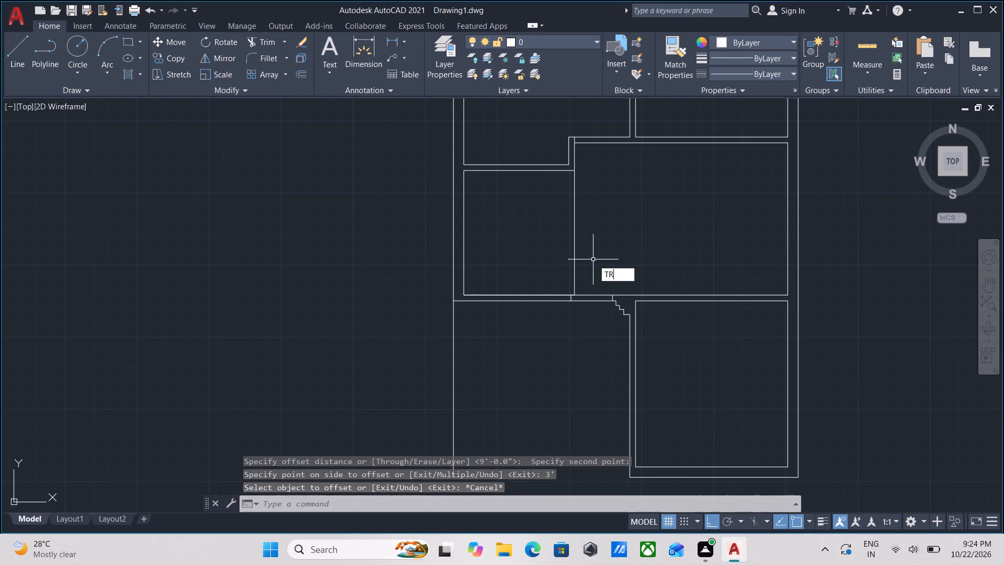
{"action": "key", "text": "Return"}
{"action": "left_click", "coordinate": [592, 257]}
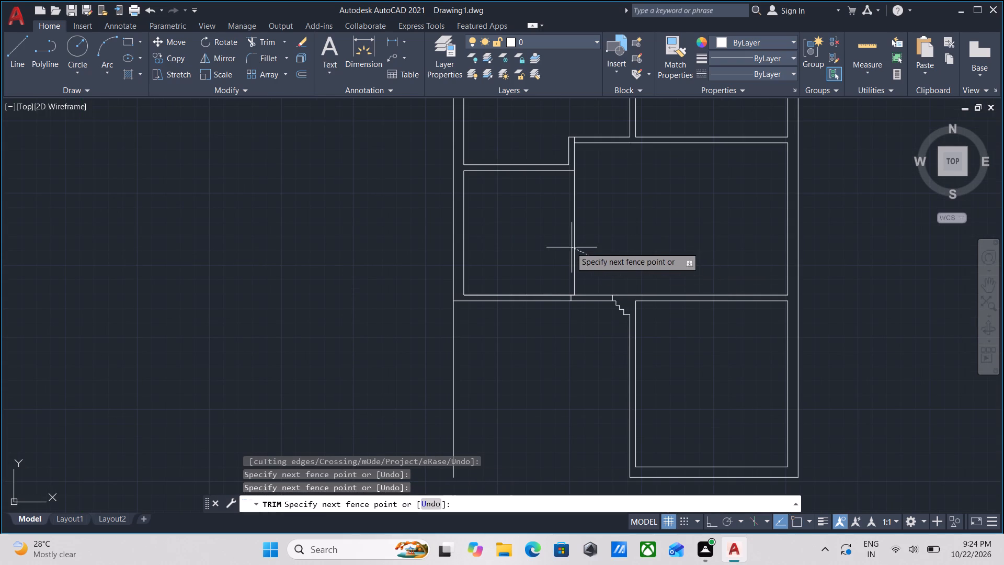
{"action": "left_click", "coordinate": [546, 234]}
Trim the short vertical stub crossing the wall thickness at the upper corner of the stepped wall.
{"action": "middle_click_drag", "start_coordinate": [565, 204], "coordinate": [567, 254]}
{"action": "scroll", "coordinate": [599, 193], "scroll_direction": "up", "scroll_amount": 1}
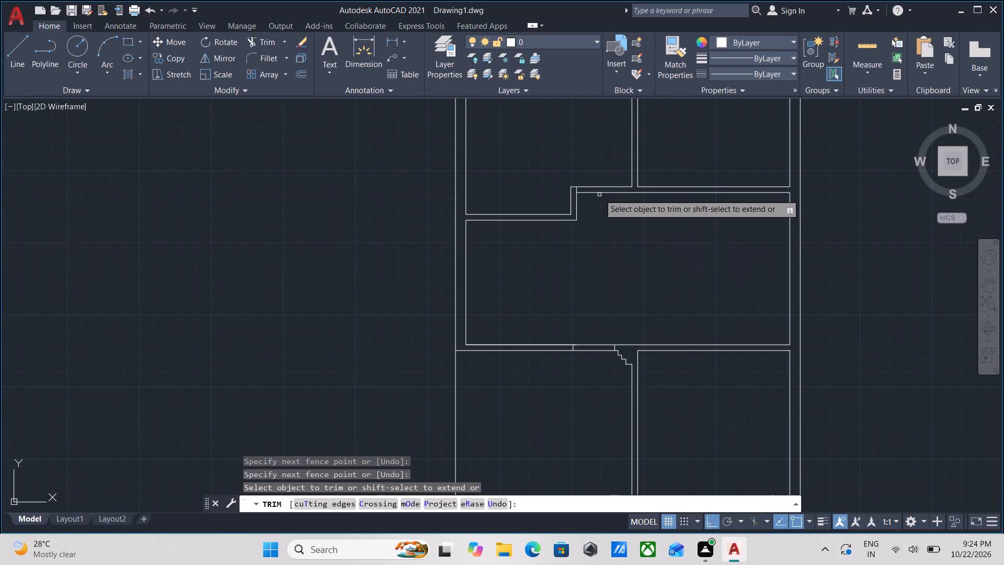
{"action": "scroll", "coordinate": [599, 194], "scroll_direction": "up", "scroll_amount": 1}
{"action": "scroll", "coordinate": [534, 179], "scroll_direction": "up", "scroll_amount": 1}
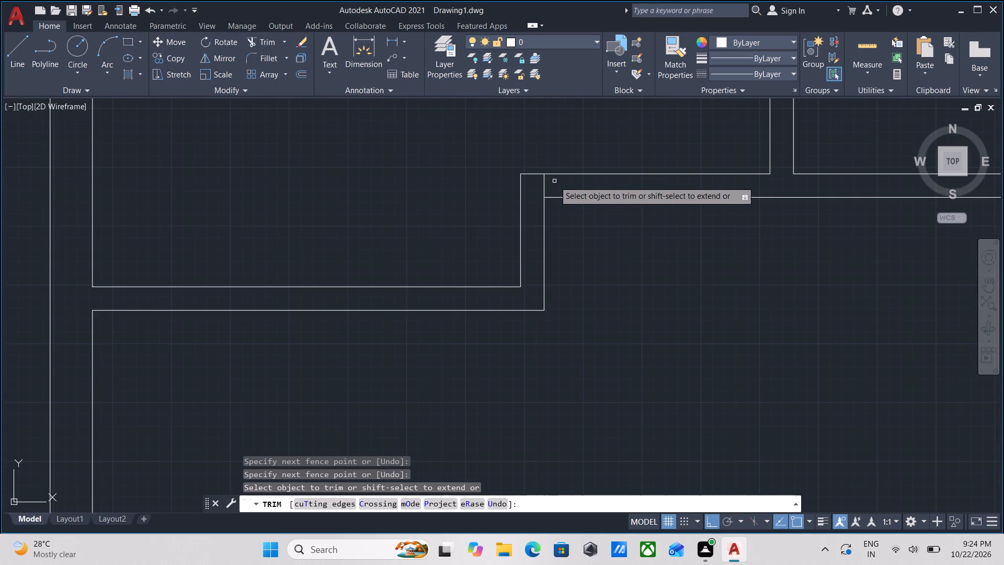
{"action": "left_click", "coordinate": [556, 180]}
{"action": "left_click", "coordinate": [530, 187]}
{"action": "scroll", "coordinate": [615, 260], "scroll_direction": "down", "scroll_amount": 2}
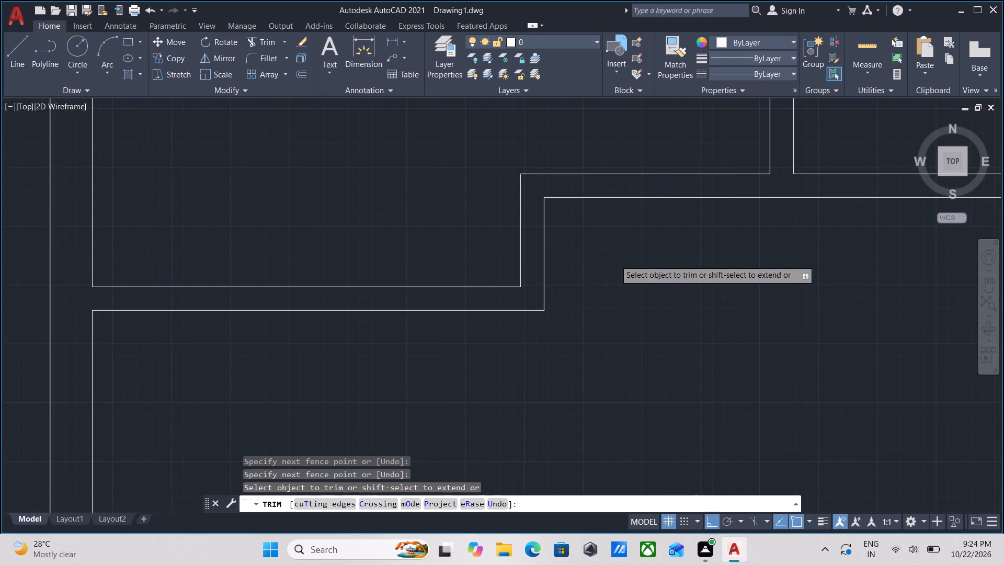
{"action": "scroll", "coordinate": [615, 261], "scroll_direction": "down", "scroll_amount": 1}
{"action": "middle_click_drag", "start_coordinate": [615, 261], "coordinate": [612, 210]}
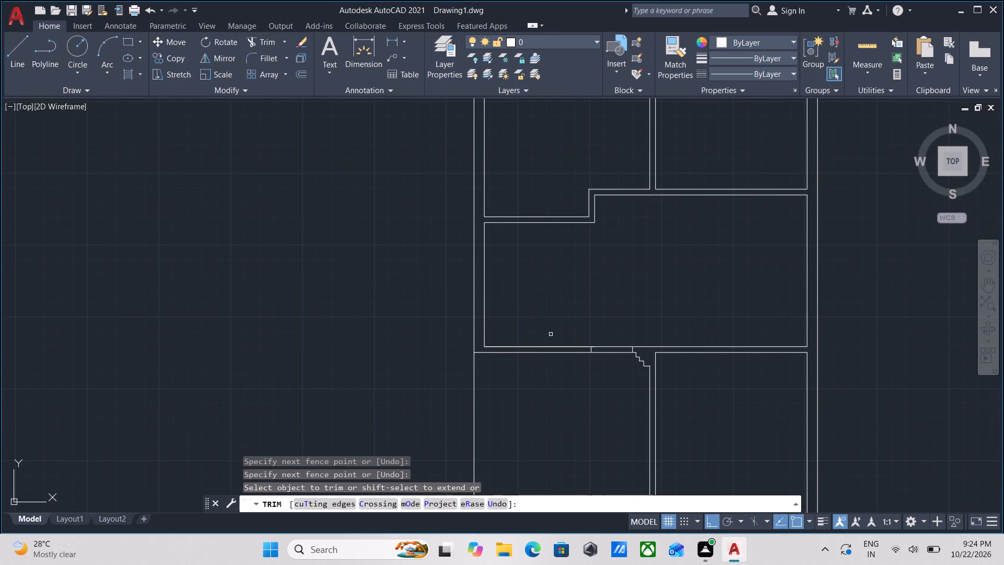
{"action": "scroll", "coordinate": [0, 504], "scroll_direction": "up", "scroll_amount": 2}
{"action": "scroll", "coordinate": [0, 499], "scroll_direction": "down", "scroll_amount": 1}
{"action": "scroll", "coordinate": [0, 499], "scroll_direction": "up", "scroll_amount": 2}
{"action": "scroll", "coordinate": [0, 499], "scroll_direction": "down", "scroll_amount": 2}
{"action": "key", "text": "Escape"}
{"action": "key", "text": "Escape"}
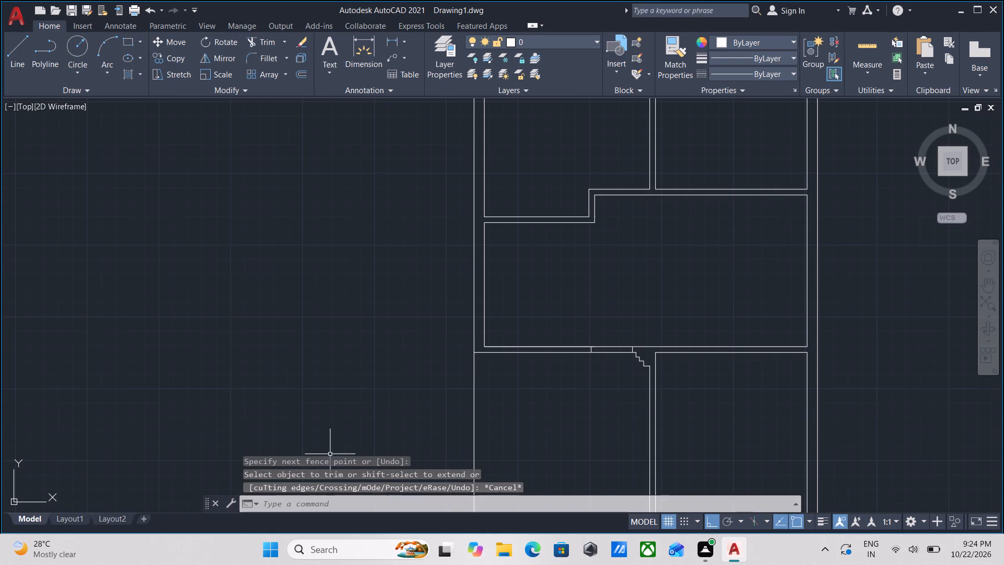
Trim both cross wall lines between the two short vertical lines to open the doorway, including the leftover overhang at its left side.
{"action": "scroll", "coordinate": [440, 459], "scroll_direction": "up", "scroll_amount": 2}
{"action": "scroll", "coordinate": [518, 419], "scroll_direction": "up", "scroll_amount": 1}
{"action": "scroll", "coordinate": [682, 382], "scroll_direction": "up", "scroll_amount": 1}
{"action": "middle_click_drag", "start_coordinate": [682, 382], "coordinate": [632, 389]}
{"action": "type", "text": "TR"}
{"action": "key", "text": "Return"}
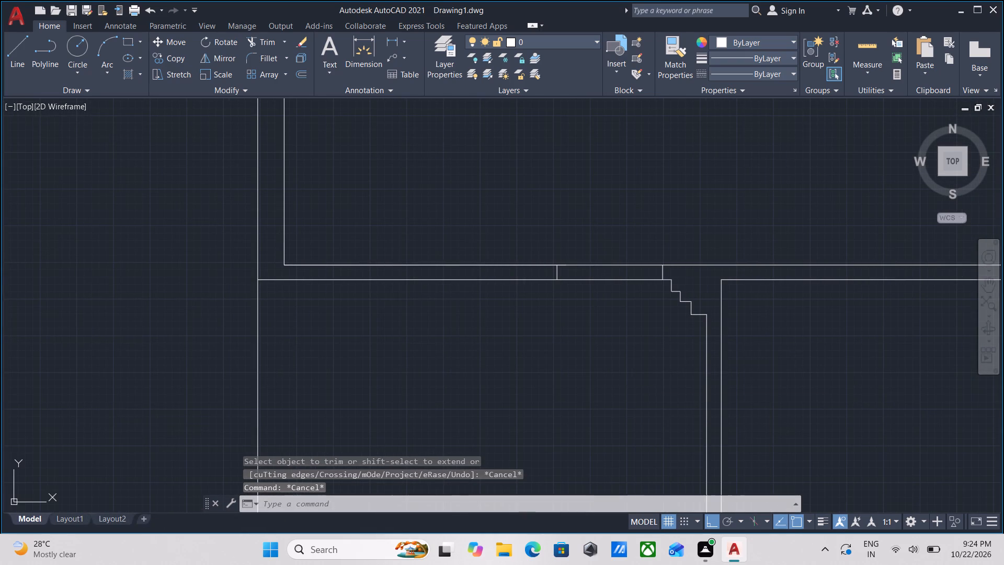
{"action": "left_click", "coordinate": [630, 294]}
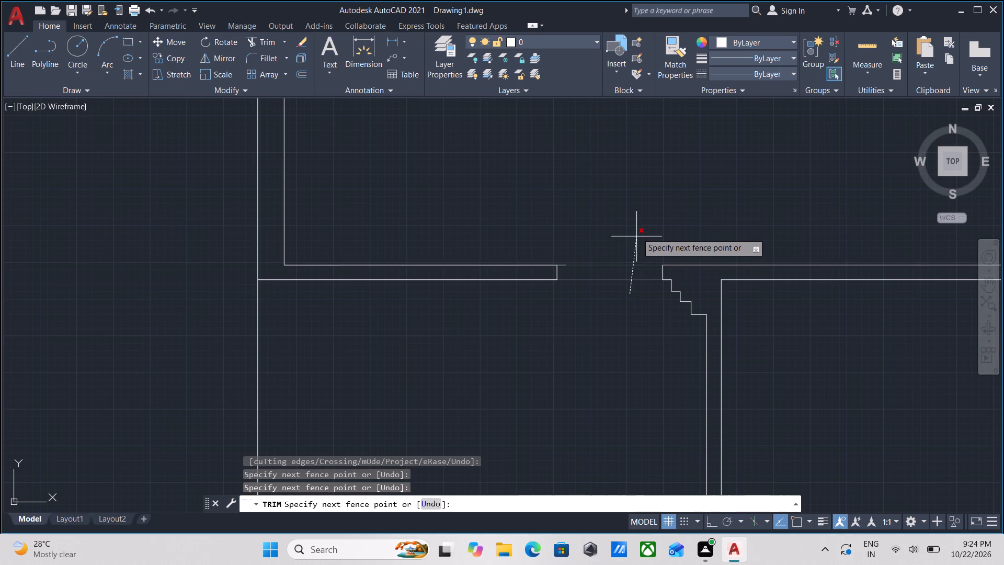
{"action": "left_click", "coordinate": [637, 232]}
{"action": "scroll", "coordinate": [584, 270], "scroll_direction": "up", "scroll_amount": 2}
{"action": "left_click", "coordinate": [547, 270]}
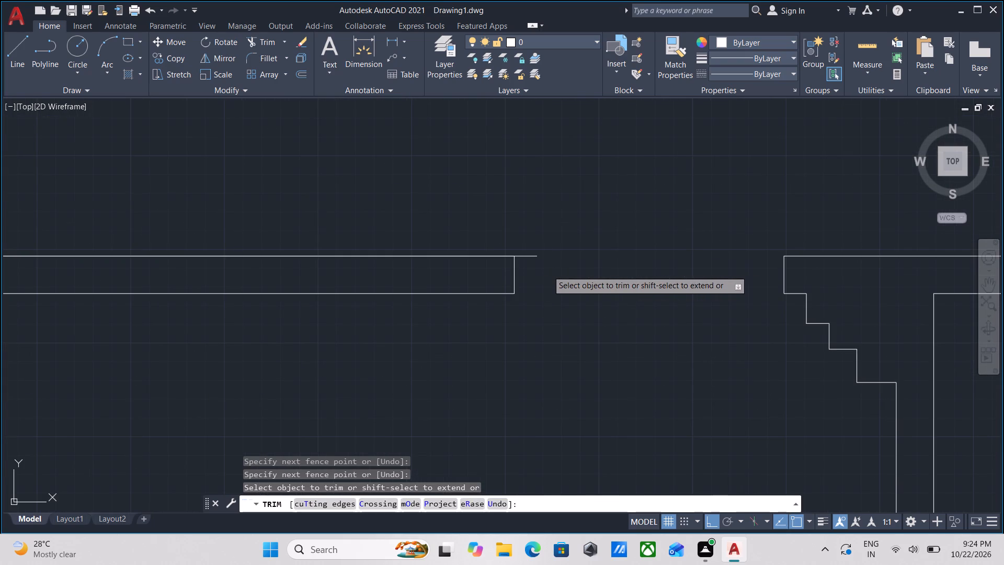
{"action": "left_click", "coordinate": [511, 239]}
{"action": "key", "text": "Escape"}
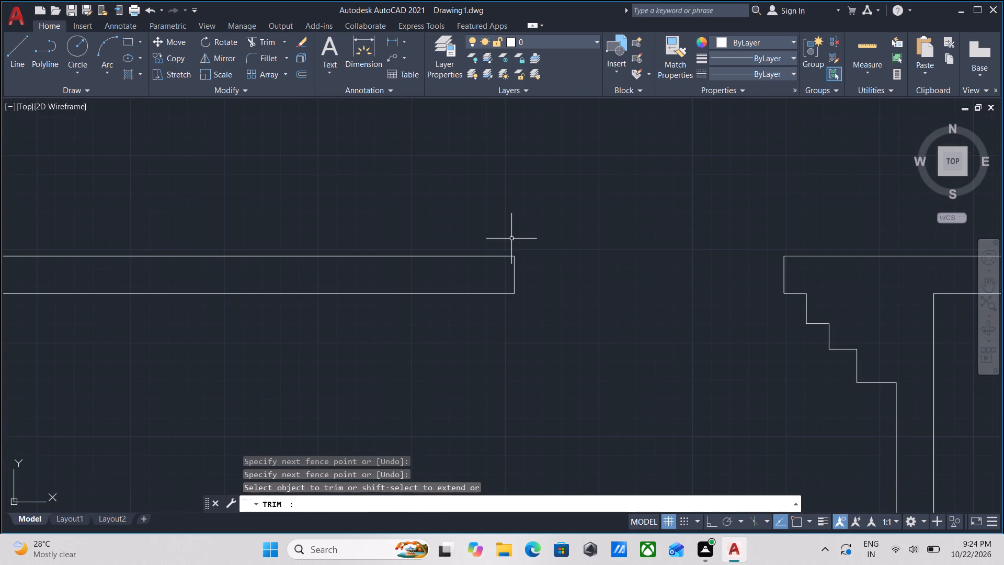
Draw a vertical line across the cross wall's thickness at the midpoint of the segment left of the doorway.
{"action": "scroll", "coordinate": [511, 239], "scroll_direction": "down", "scroll_amount": 3}
{"action": "middle_click_drag", "start_coordinate": [511, 239], "coordinate": [520, 242]}
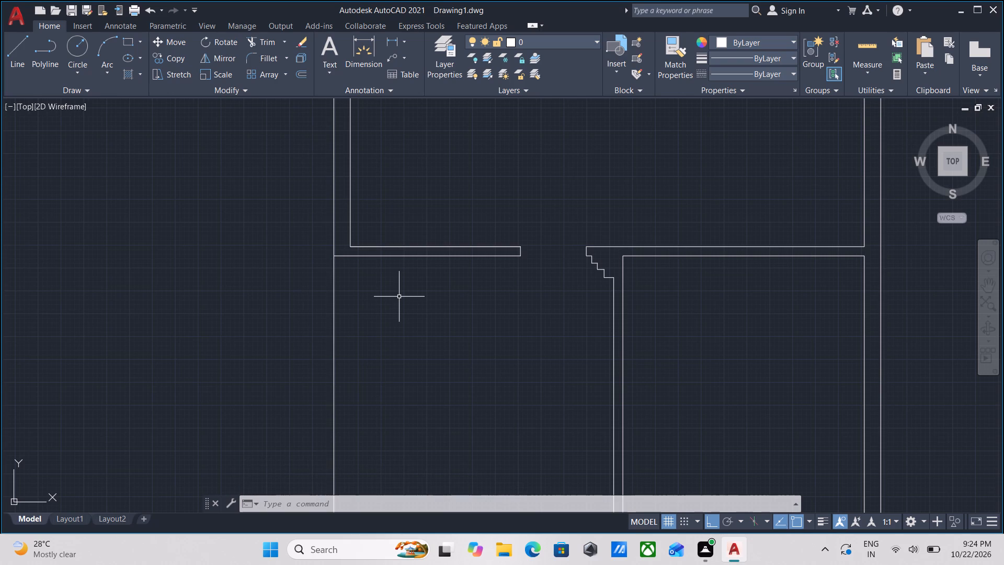
{"action": "middle_click_drag", "start_coordinate": [366, 266], "coordinate": [372, 277]}
{"action": "middle_click_drag", "start_coordinate": [371, 276], "coordinate": [374, 287]}
{"action": "key", "text": "l"}
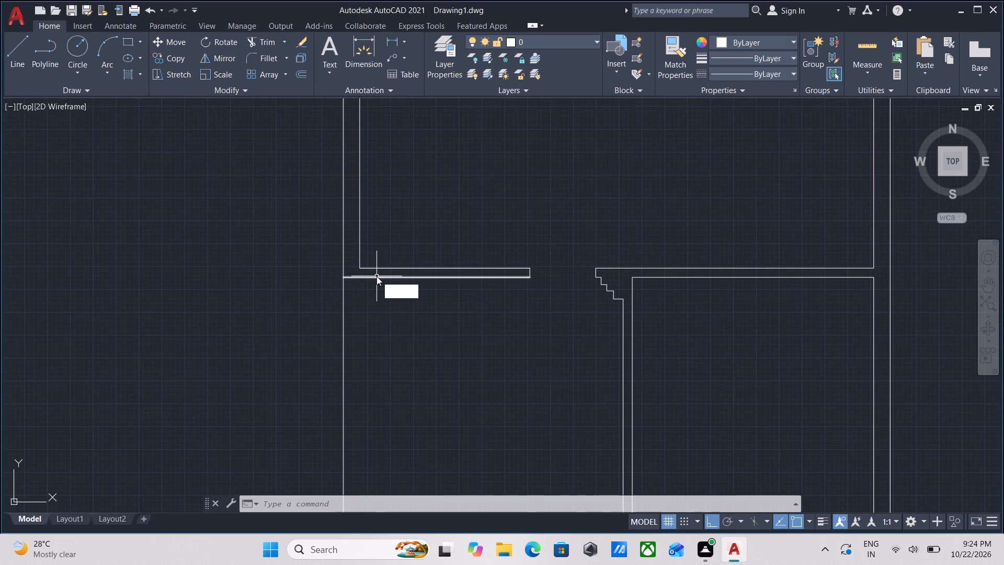
{"action": "key", "text": "Return"}
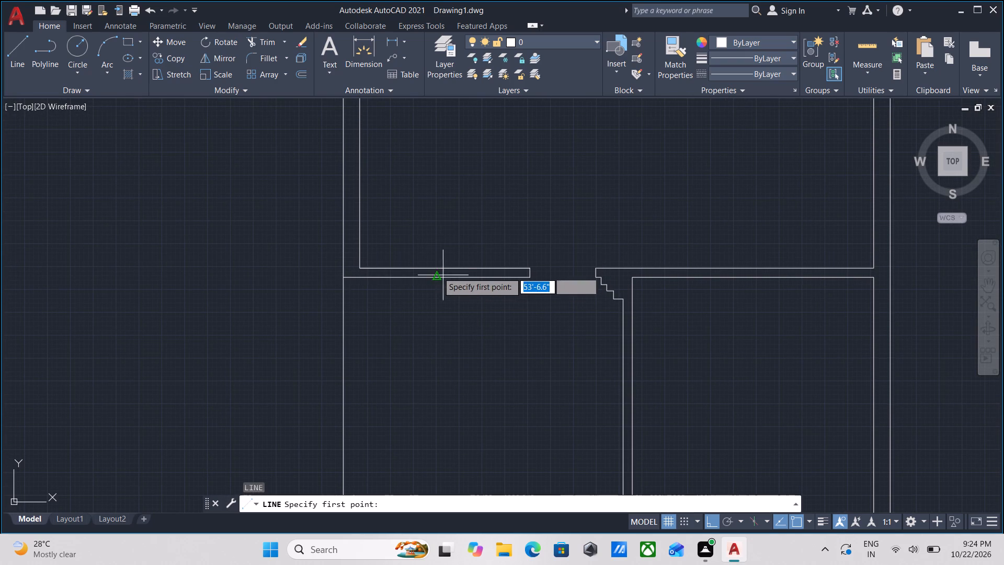
{"action": "left_click", "coordinate": [436, 278]}
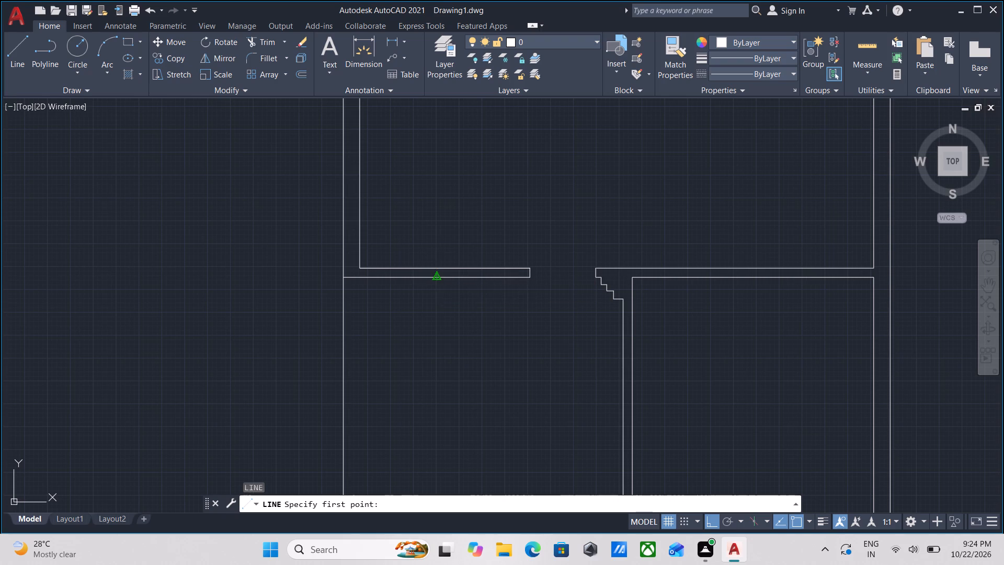
{"action": "scroll", "coordinate": [432, 268], "scroll_direction": "up", "scroll_amount": 2}
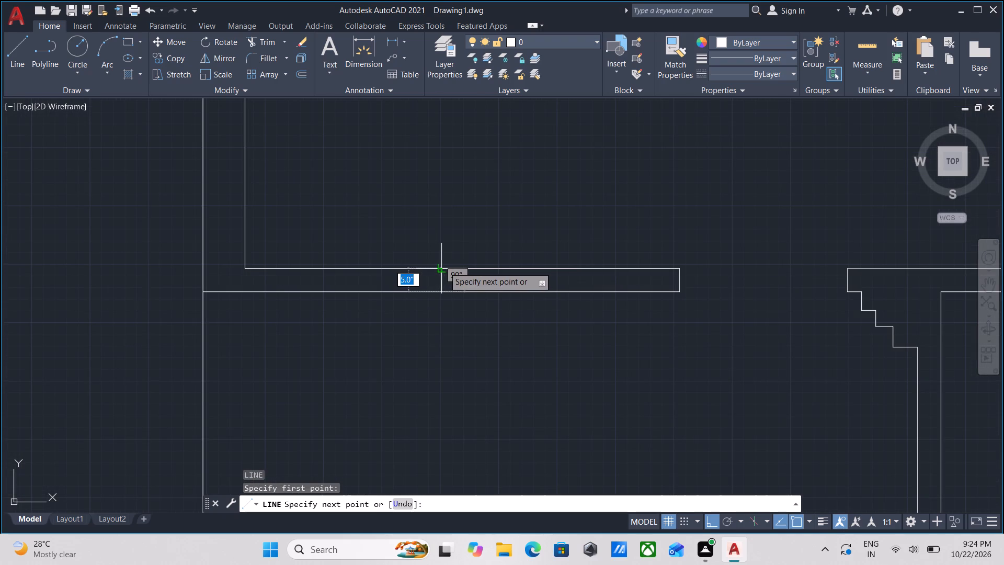
{"action": "left_click", "coordinate": [440, 267]}
{"action": "key", "text": "Escape"}
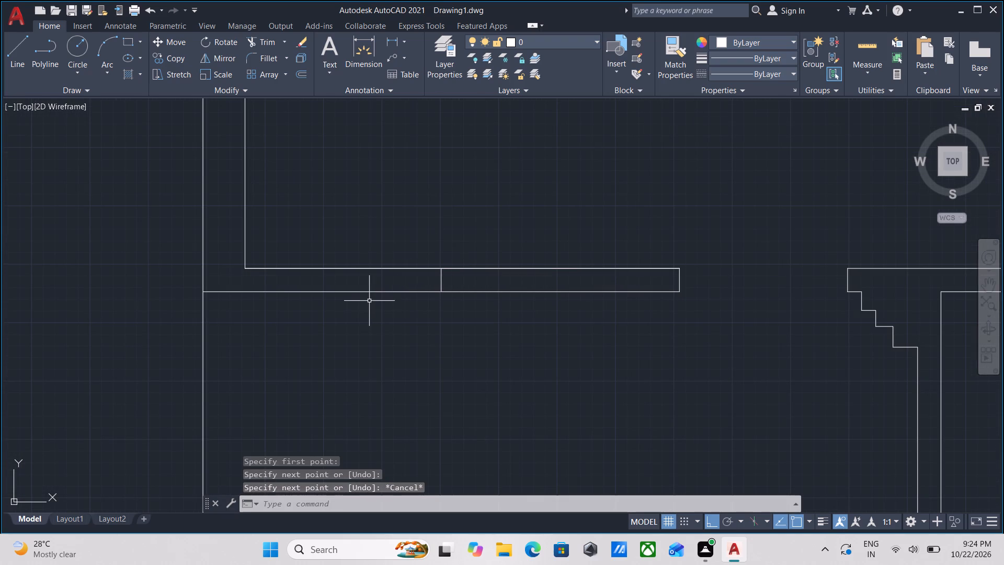
Draw a small jamb outline near the cross wall's left end: 2" down from its lower line, 5" right, and up to its upper line.
{"action": "key", "text": "l"}
{"action": "key", "text": "Return"}
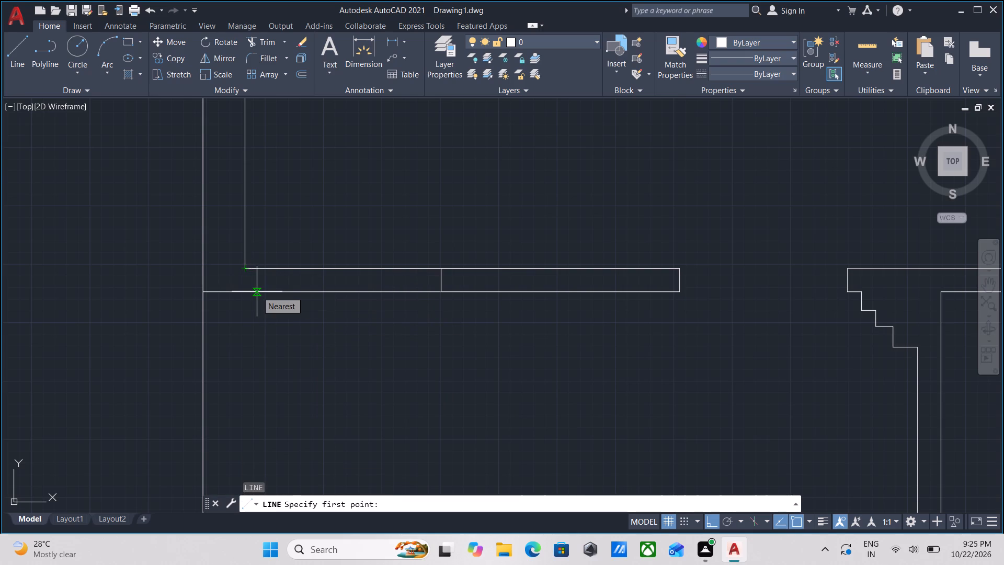
{"action": "left_click", "coordinate": [257, 291]}
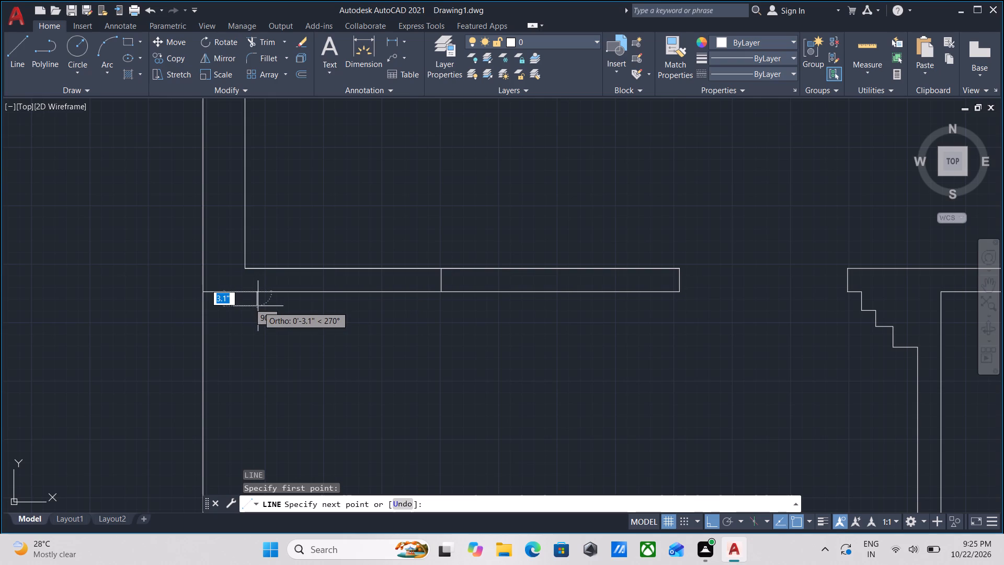
{"action": "key", "text": "2"}
{"action": "key", "text": "shift+quotedbl"}
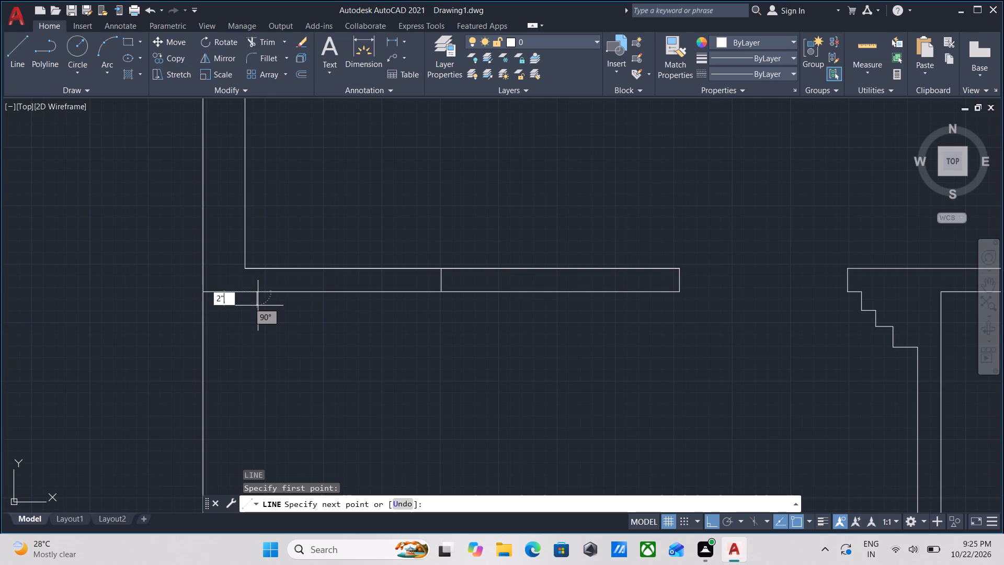
{"action": "key", "text": "Return"}
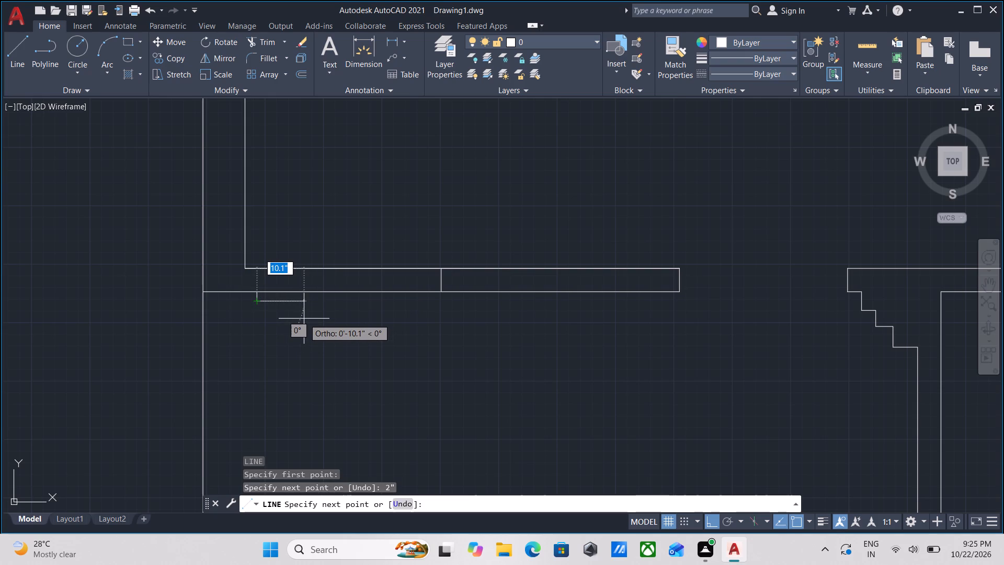
{"action": "scroll", "coordinate": [303, 319], "scroll_direction": "up", "scroll_amount": 2}
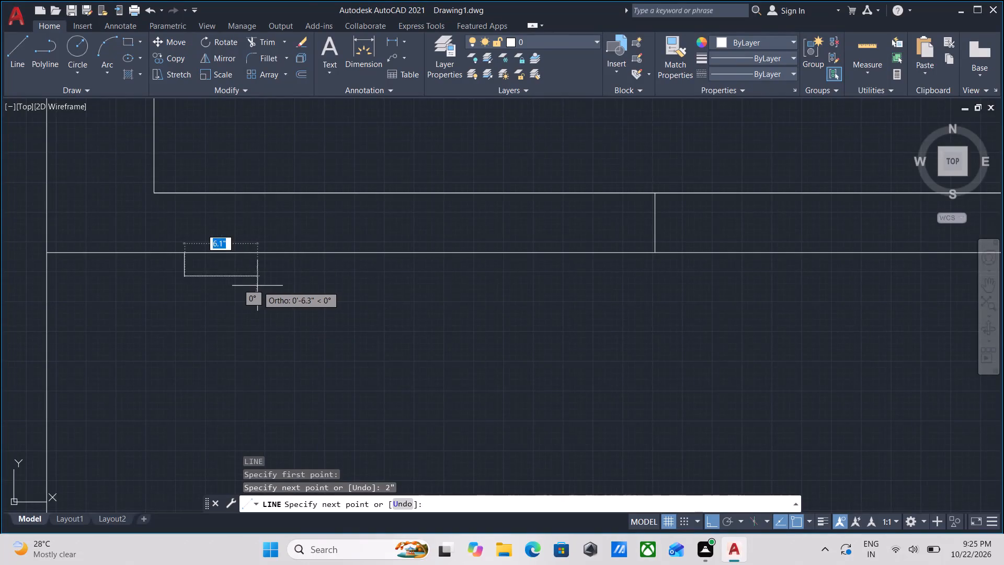
{"action": "middle_click_drag", "start_coordinate": [257, 286], "coordinate": [284, 304]}
{"action": "key", "text": "5"}
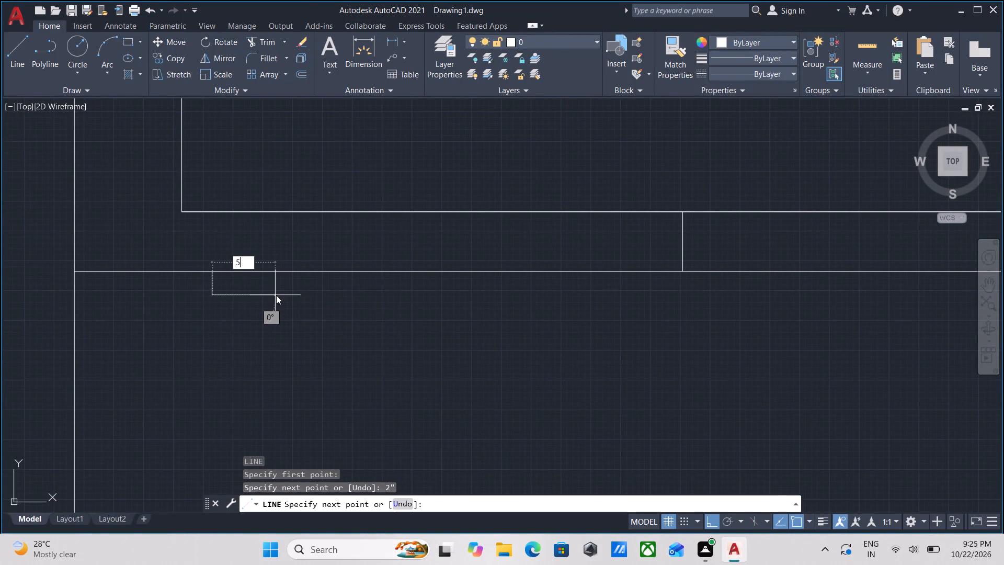
{"action": "key", "text": "shift+quotedbl"}
{"action": "key", "text": "Return"}
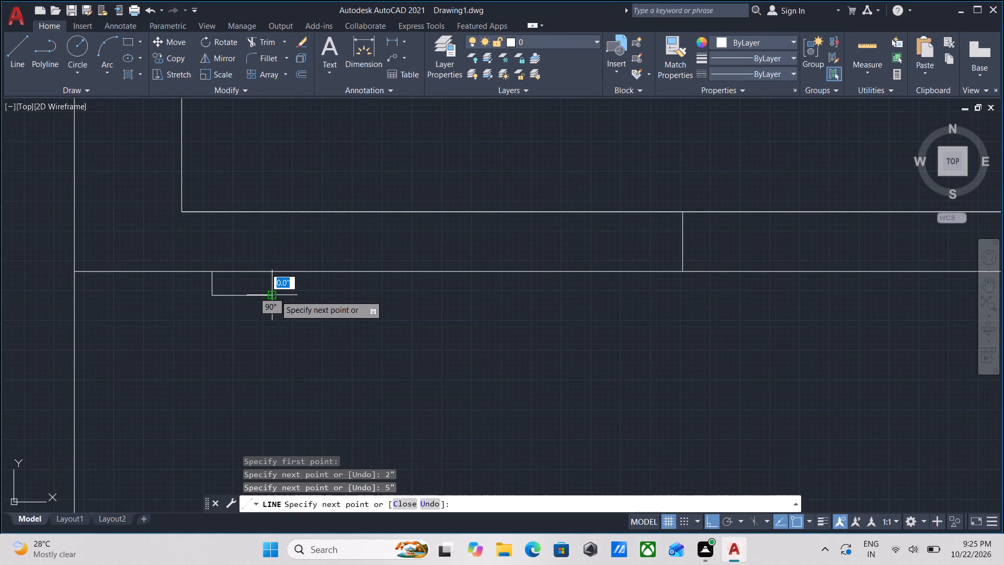
{"action": "left_click", "coordinate": [273, 215]}
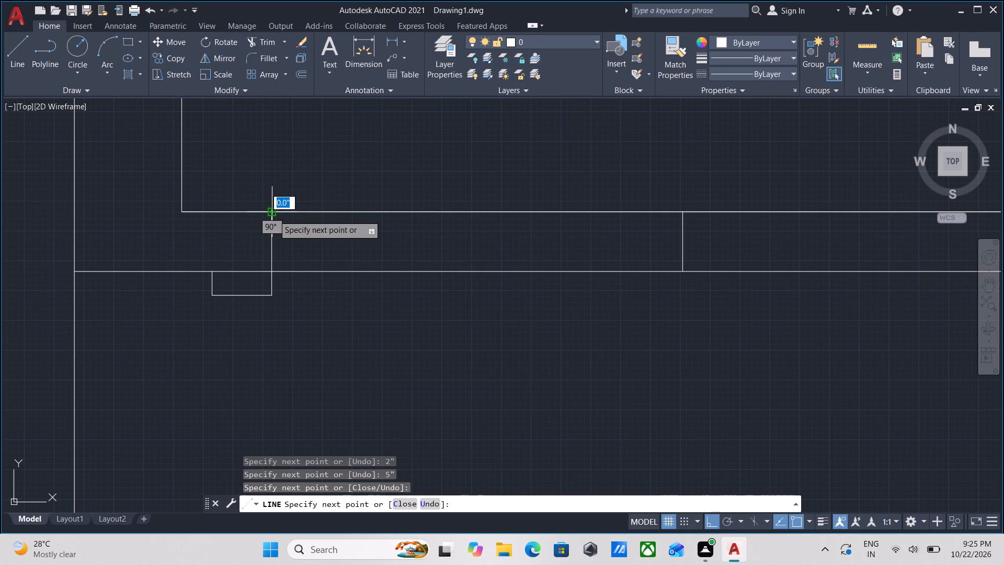
{"action": "scroll", "coordinate": [273, 215], "scroll_direction": "down", "scroll_amount": 3}
{"action": "key", "text": "Escape"}
Measure the distance along the cross wall from the new jamb line to the midpoint vertical line.
{"action": "scroll", "coordinate": [276, 241], "scroll_direction": "up", "scroll_amount": 3}
{"action": "scroll", "coordinate": [500, 200], "scroll_direction": "down", "scroll_amount": 2}
{"action": "middle_click_drag", "start_coordinate": [500, 200], "coordinate": [471, 210]}
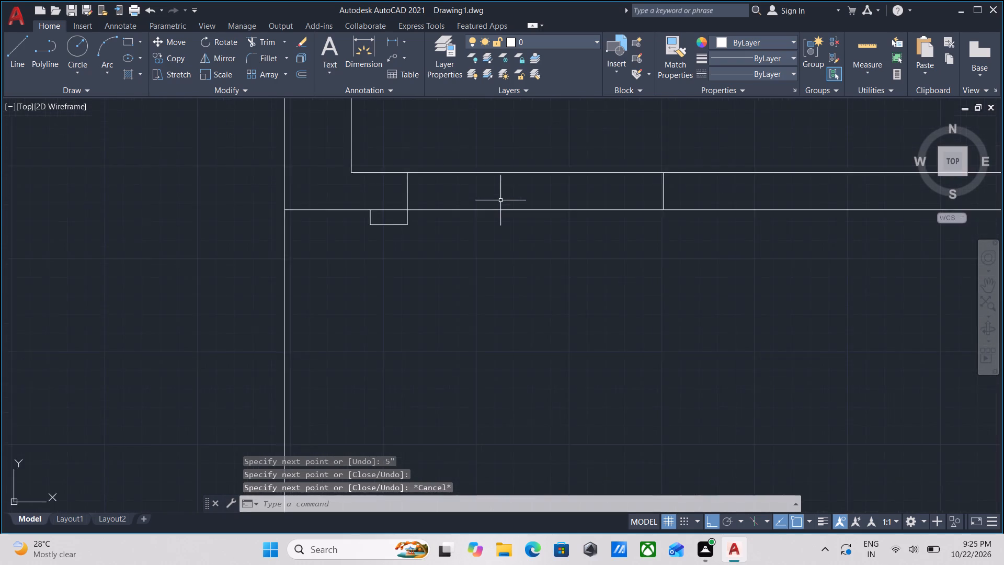
{"action": "middle_click_drag", "start_coordinate": [471, 210], "coordinate": [416, 235]}
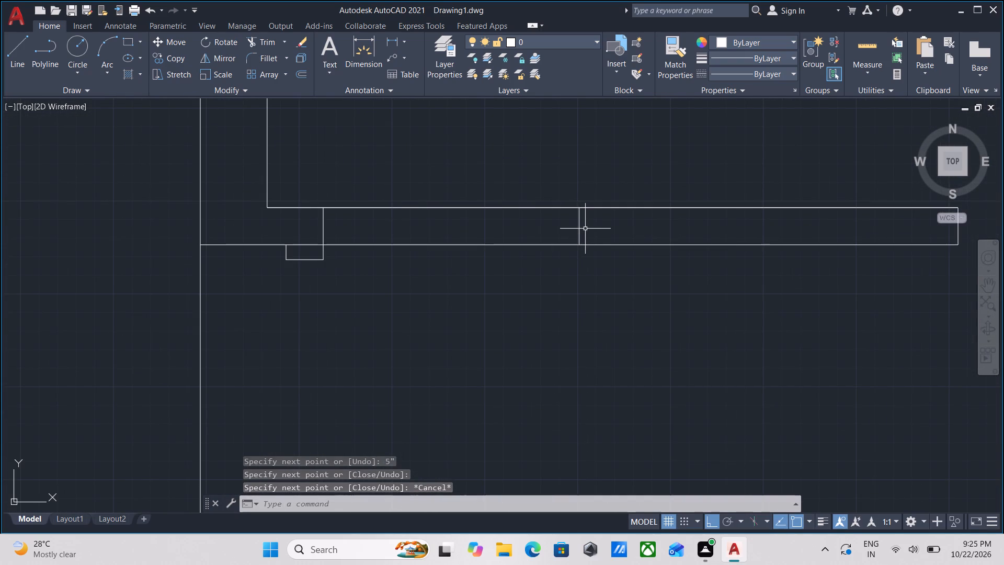
{"action": "type", "text": "DLI"}
{"action": "key", "text": "Return"}
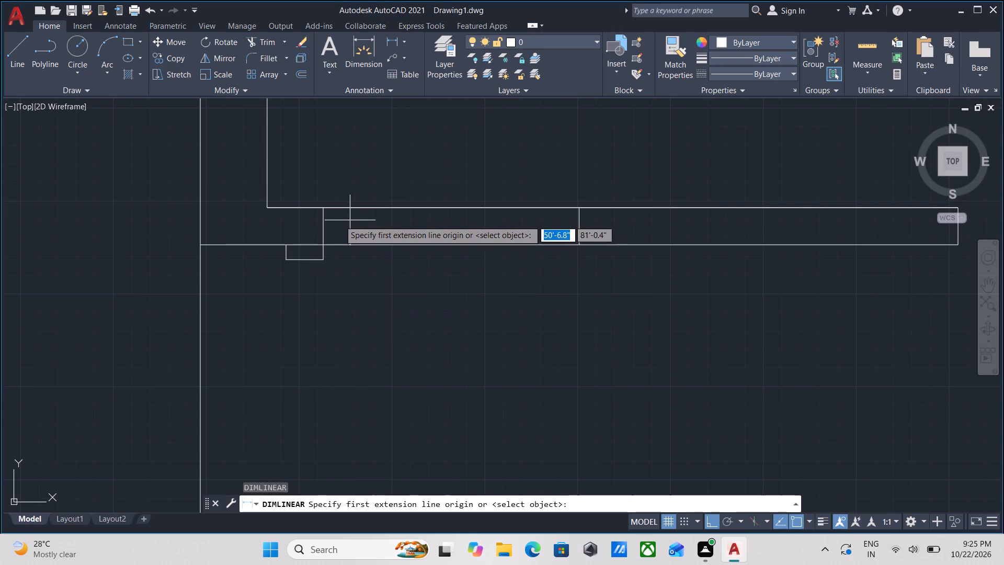
{"action": "left_click", "coordinate": [325, 229]}
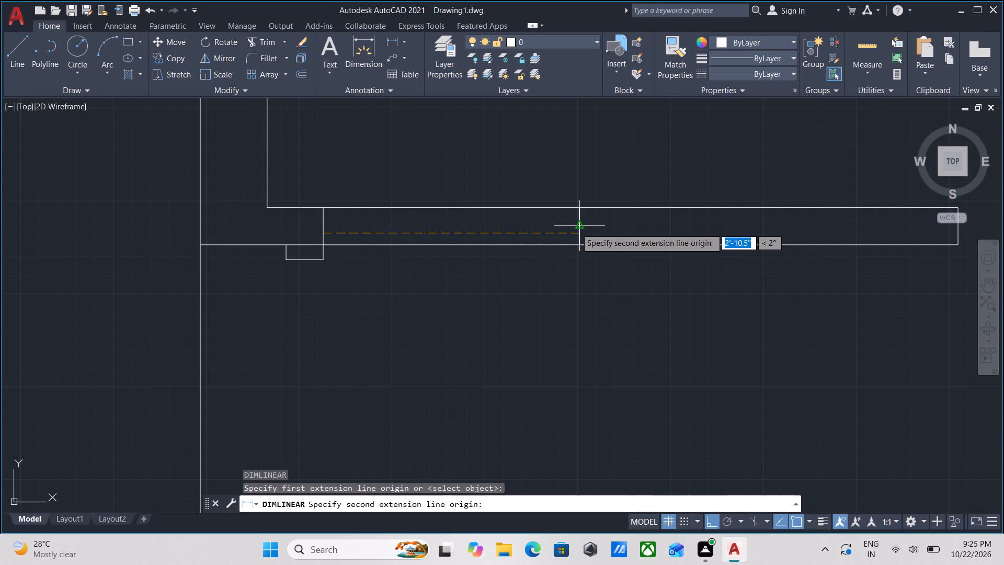
{"action": "left_click", "coordinate": [576, 228]}
{"action": "key", "text": "Escape"}
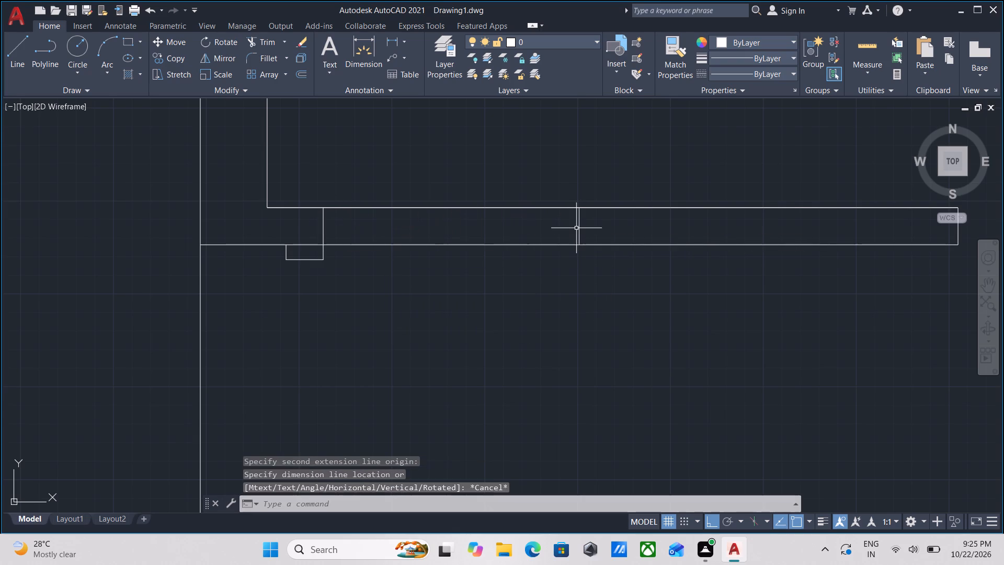
Erase the vertical line at the midpoint of the cross wall segment left of the doorway.
{"action": "scroll", "coordinate": [576, 228], "scroll_direction": "down", "scroll_amount": 1}
{"action": "scroll", "coordinate": [576, 228], "scroll_direction": "up", "scroll_amount": 1}
{"action": "left_click", "coordinate": [590, 228]}
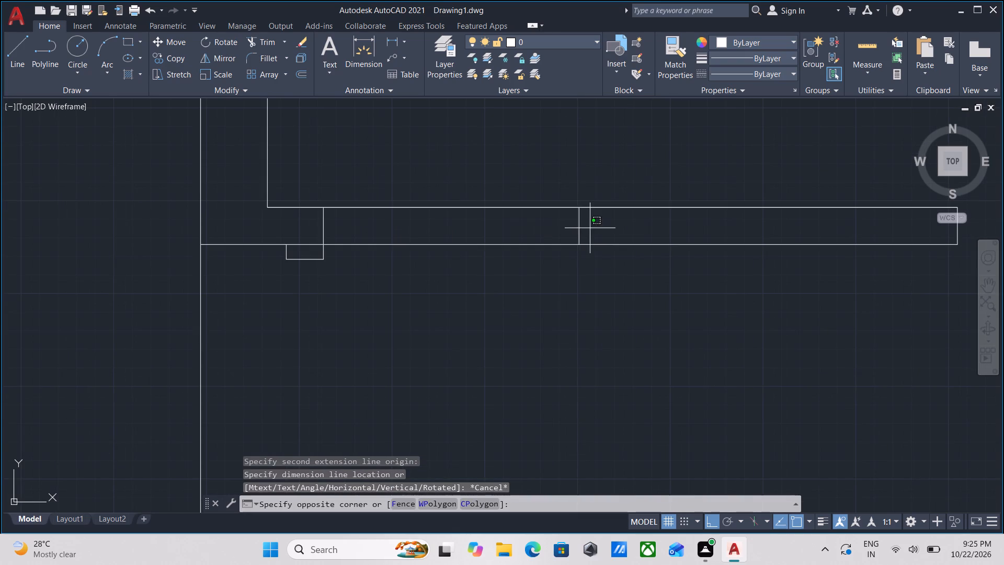
{"action": "left_click", "coordinate": [580, 226]}
{"action": "left_click", "coordinate": [582, 229]}
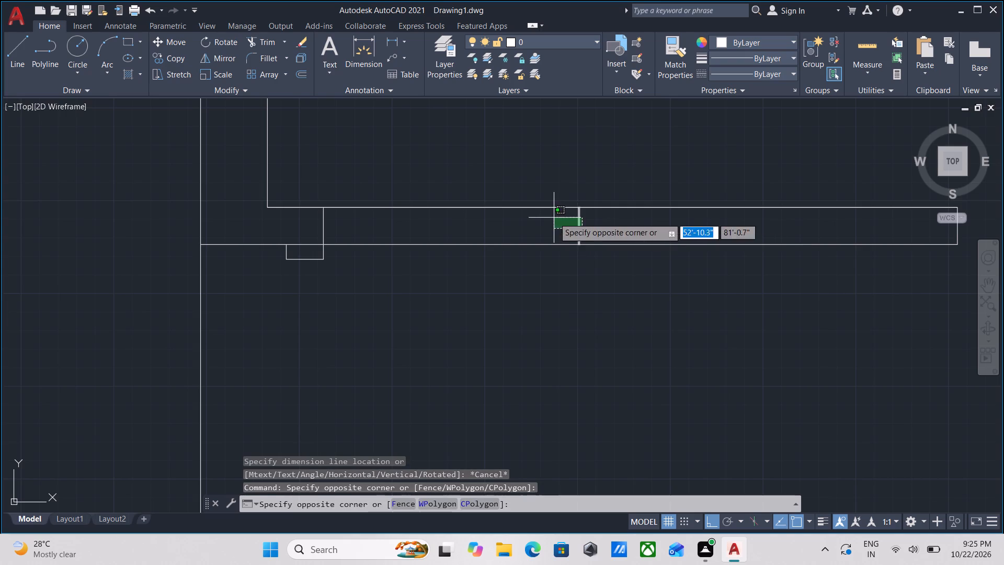
{"action": "left_click", "coordinate": [554, 218]}
{"action": "right_click", "coordinate": [554, 218]}
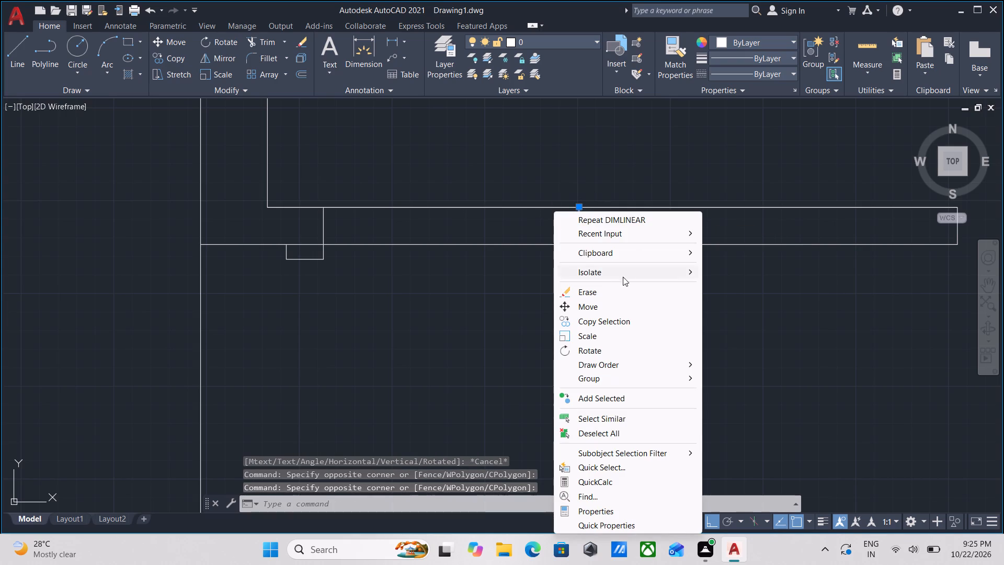
{"action": "left_click", "coordinate": [614, 287]}
Trim the cross wall's lower line where it passes through the small jamb outline.
{"action": "middle_click_drag", "start_coordinate": [269, 198], "coordinate": [317, 228]}
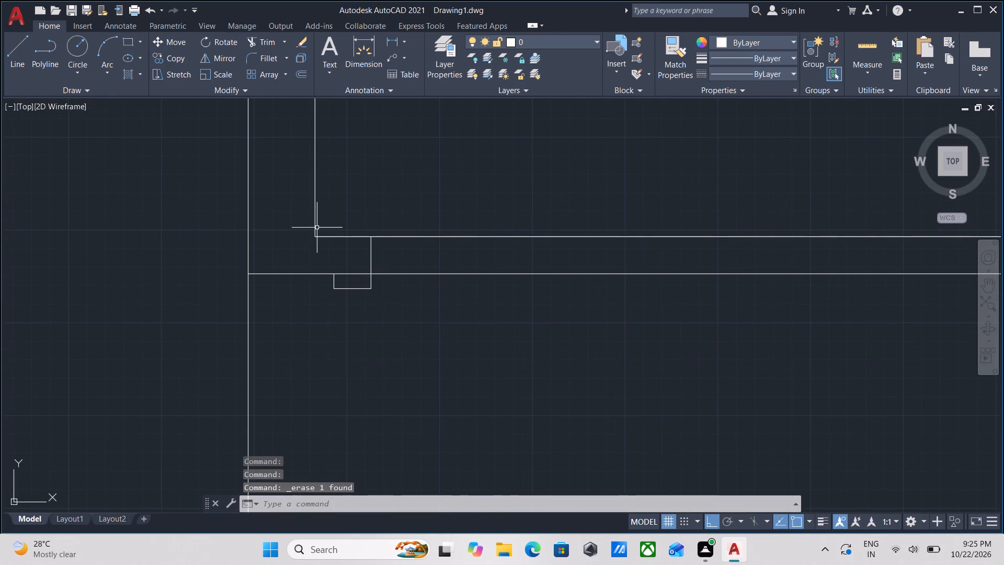
{"action": "scroll", "coordinate": [306, 272], "scroll_direction": "up", "scroll_amount": 1}
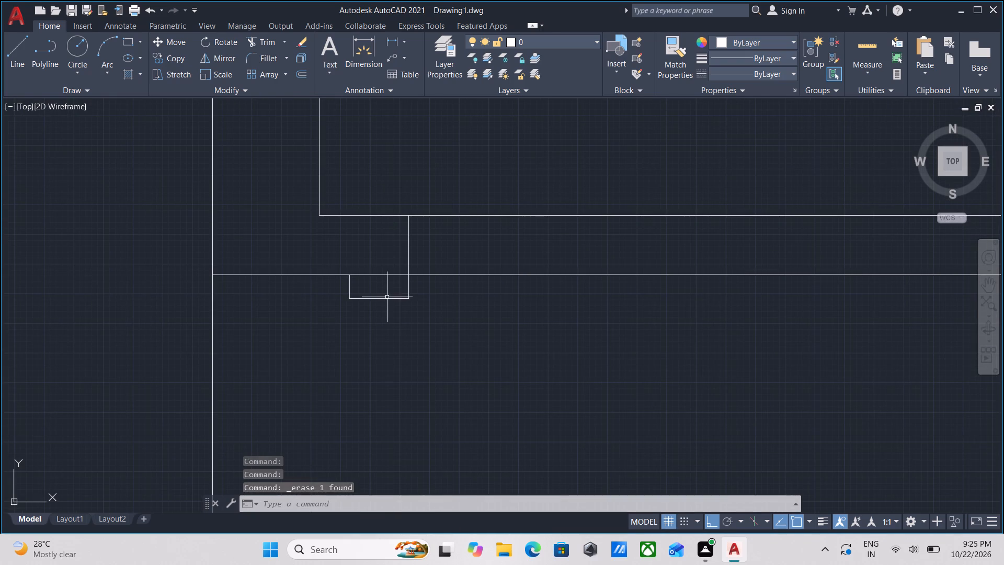
{"action": "key", "text": "t"}
{"action": "key", "text": "r"}
{"action": "key", "text": "Return"}
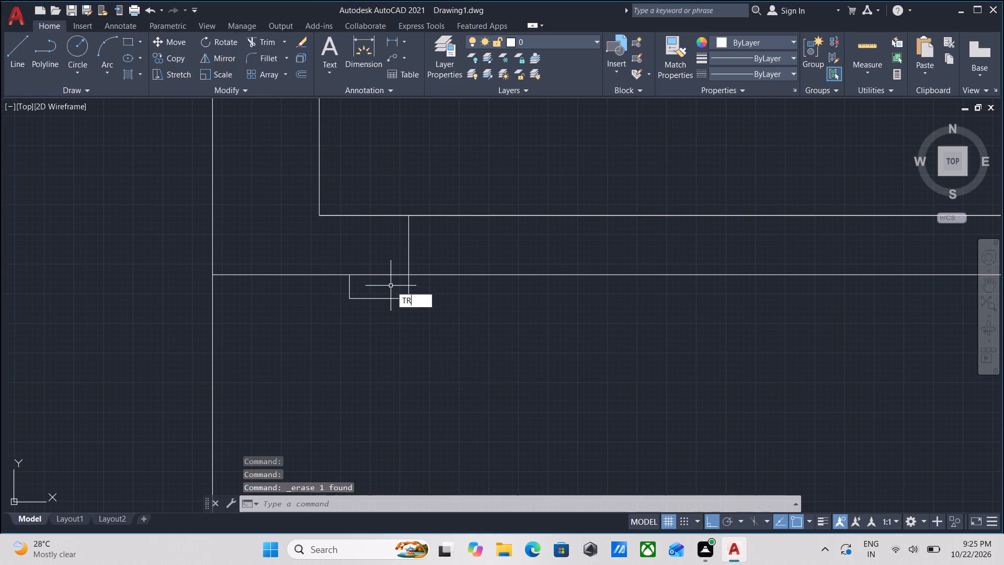
{"action": "left_click", "coordinate": [391, 285]}
{"action": "left_click", "coordinate": [393, 261]}
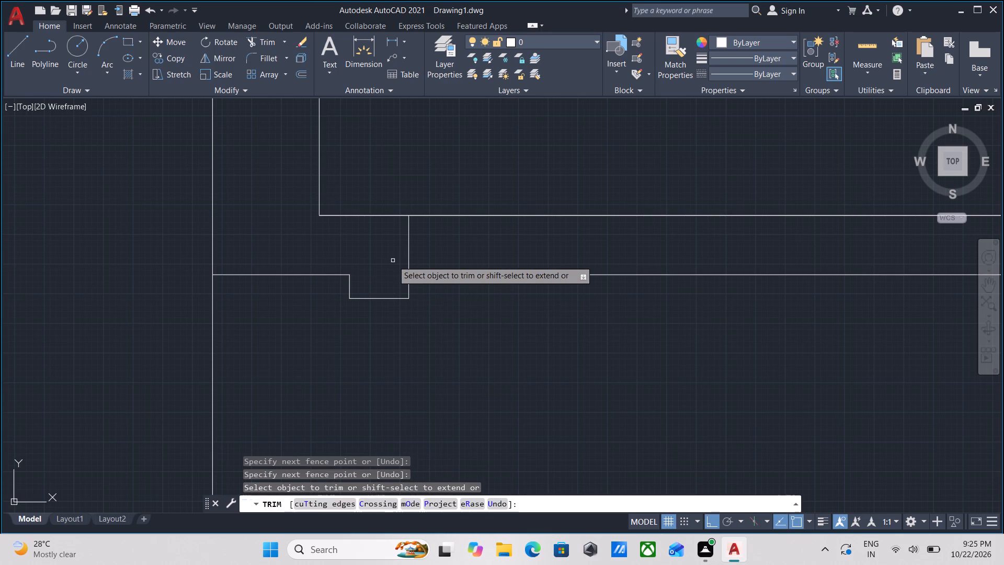
{"action": "key", "text": "Escape"}
Offset the jamb's long vertical line 4' to the right along the cross wall.
{"action": "scroll", "coordinate": [471, 246], "scroll_direction": "down", "scroll_amount": 1}
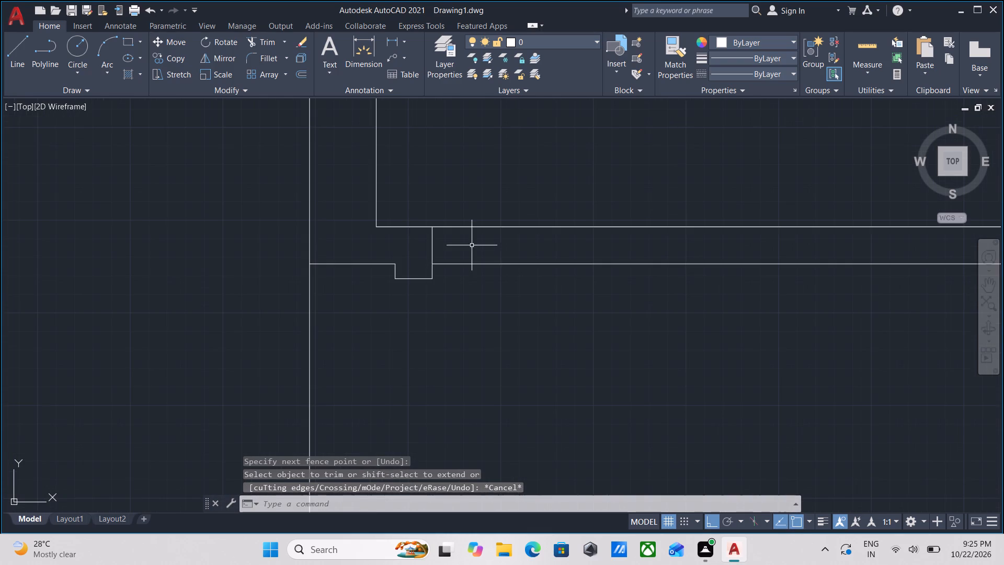
{"action": "middle_click_drag", "start_coordinate": [477, 273], "coordinate": [464, 274]}
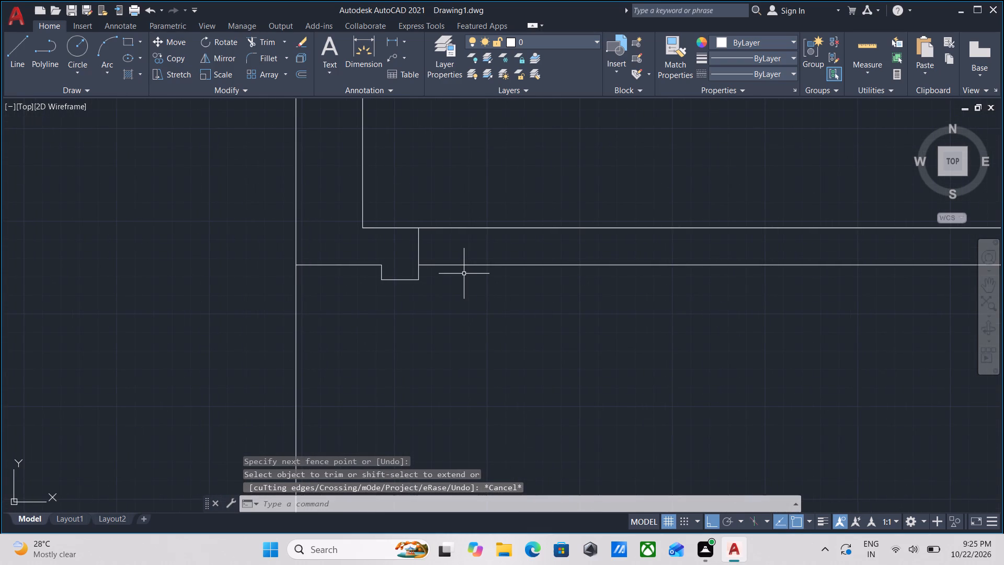
{"action": "scroll", "coordinate": [430, 238], "scroll_direction": "up", "scroll_amount": 1}
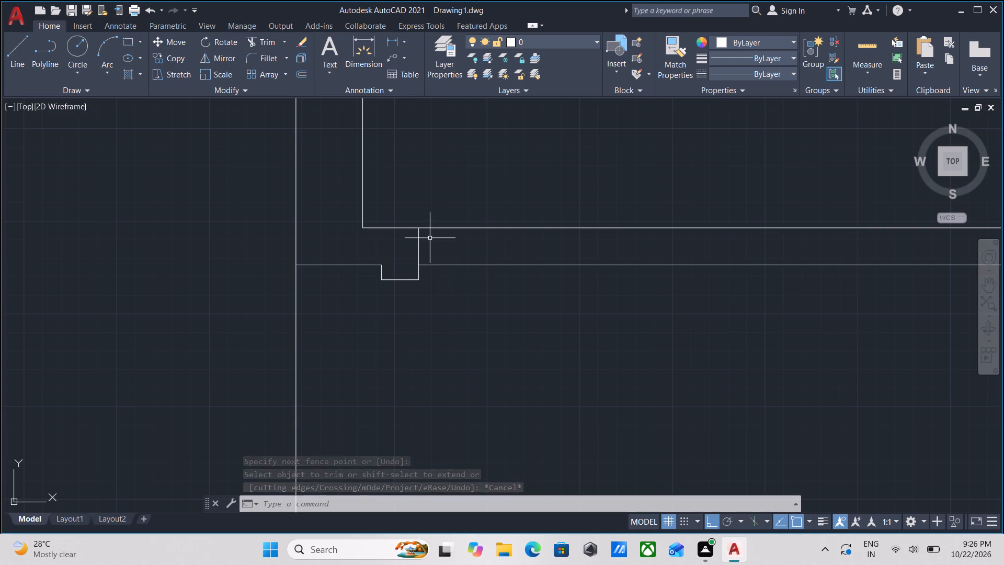
{"action": "left_click", "coordinate": [432, 250]}
{"action": "left_click", "coordinate": [409, 243]}
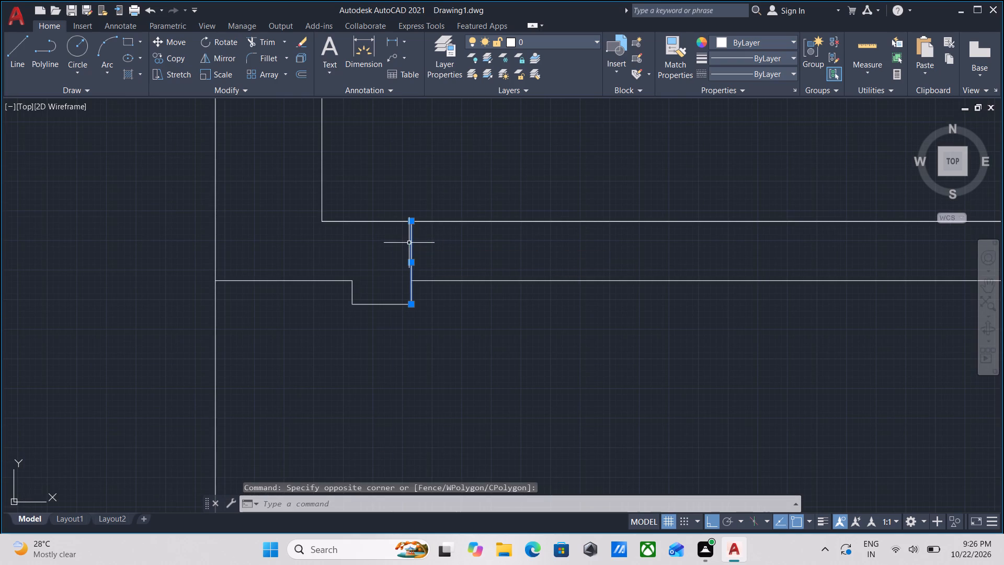
{"action": "key", "text": "o"}
{"action": "key", "text": "Return"}
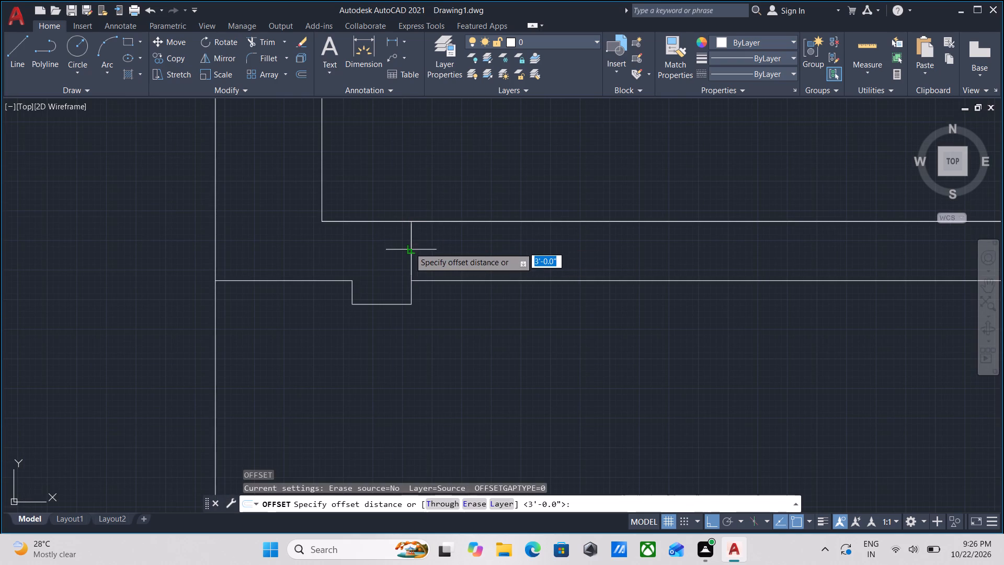
{"action": "left_click", "coordinate": [409, 265]}
{"action": "left_click", "coordinate": [462, 264]}
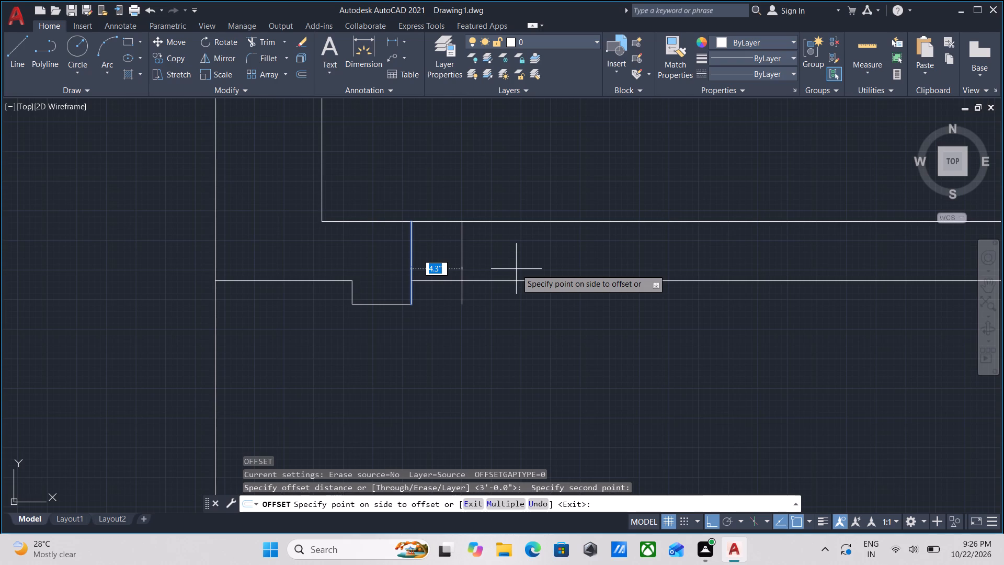
{"action": "type", "text": "4'"}
{"action": "key", "text": "Return"}
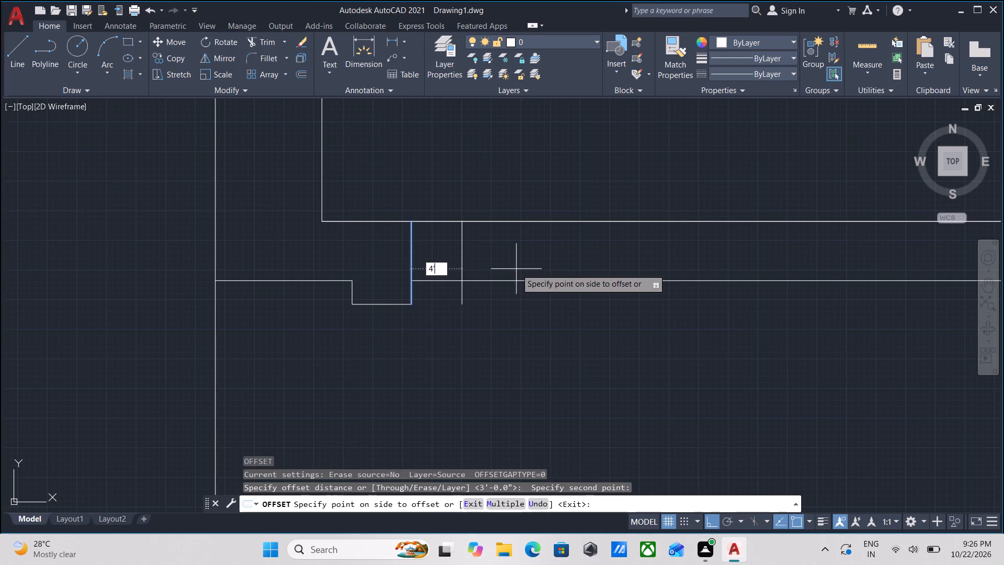
{"action": "scroll", "coordinate": [838, 368], "scroll_direction": "down", "scroll_amount": 2}
{"action": "middle_click_drag", "start_coordinate": [836, 368], "coordinate": [736, 355]}
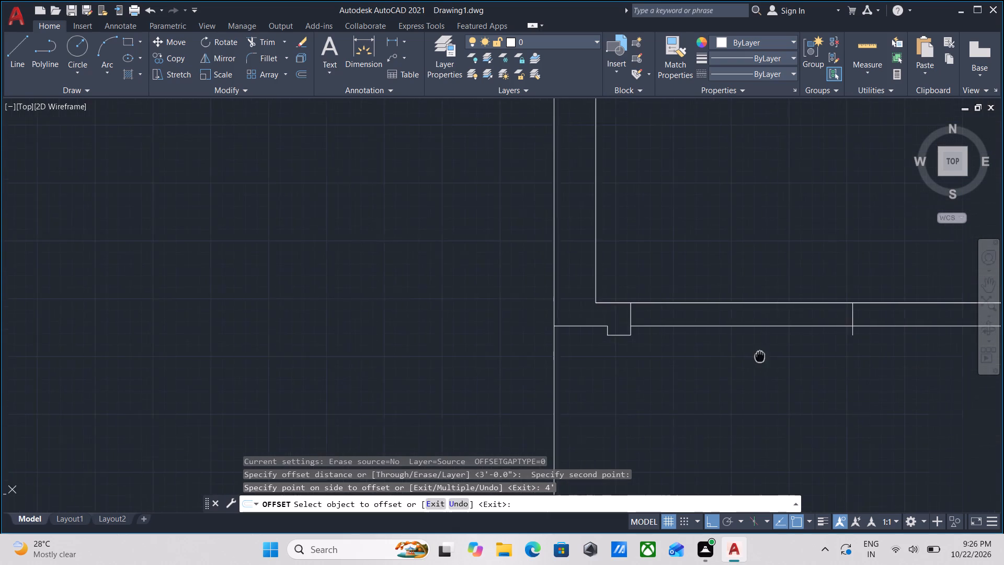
{"action": "middle_click_drag", "start_coordinate": [736, 355], "coordinate": [725, 354]}
{"action": "key", "text": "Escape"}
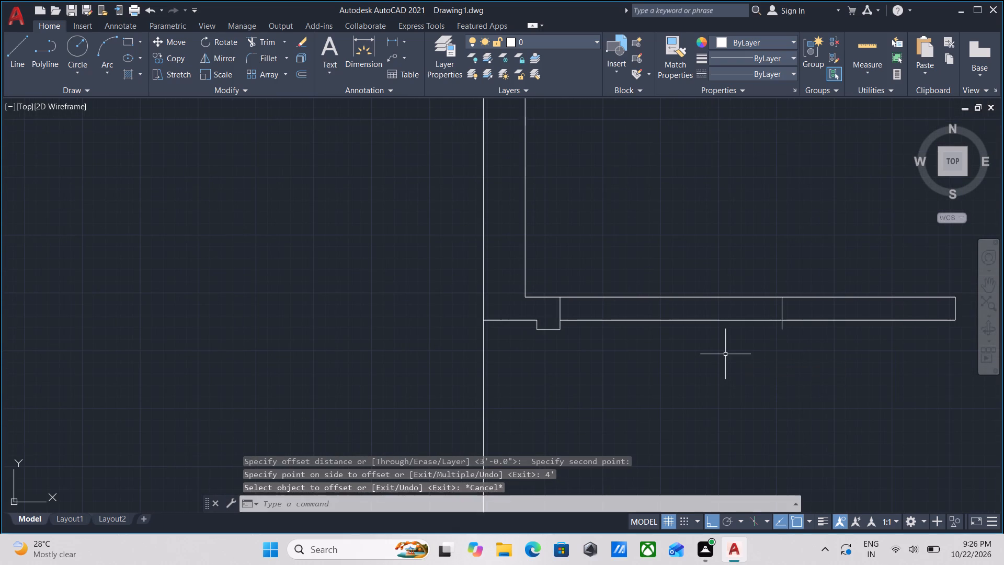
Trim both cross wall lines between the jamb line and its 4' offset copy to create an opening.
{"action": "middle_click_drag", "start_coordinate": [725, 354], "coordinate": [688, 359]}
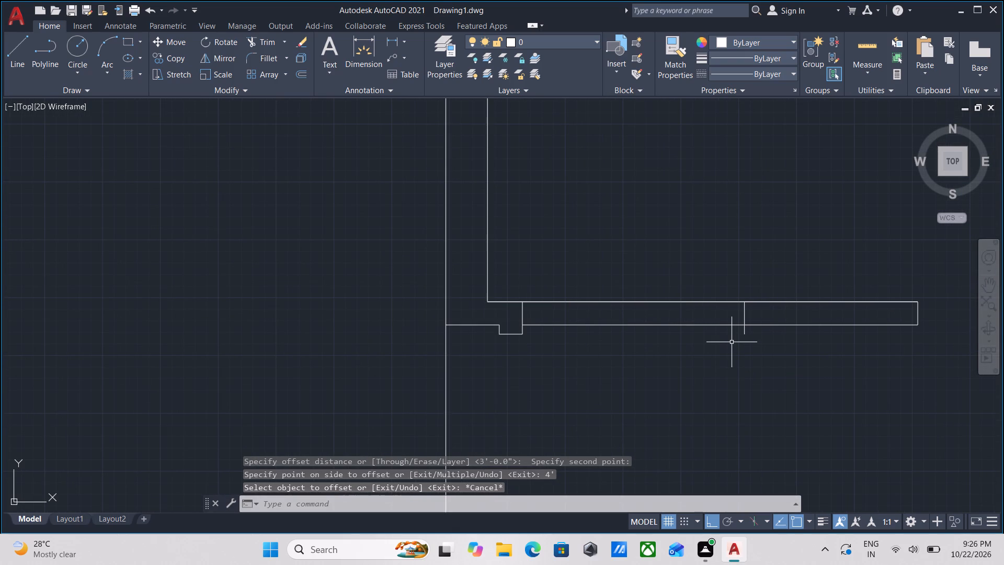
{"action": "type", "text": "TR"}
{"action": "key", "text": "Return"}
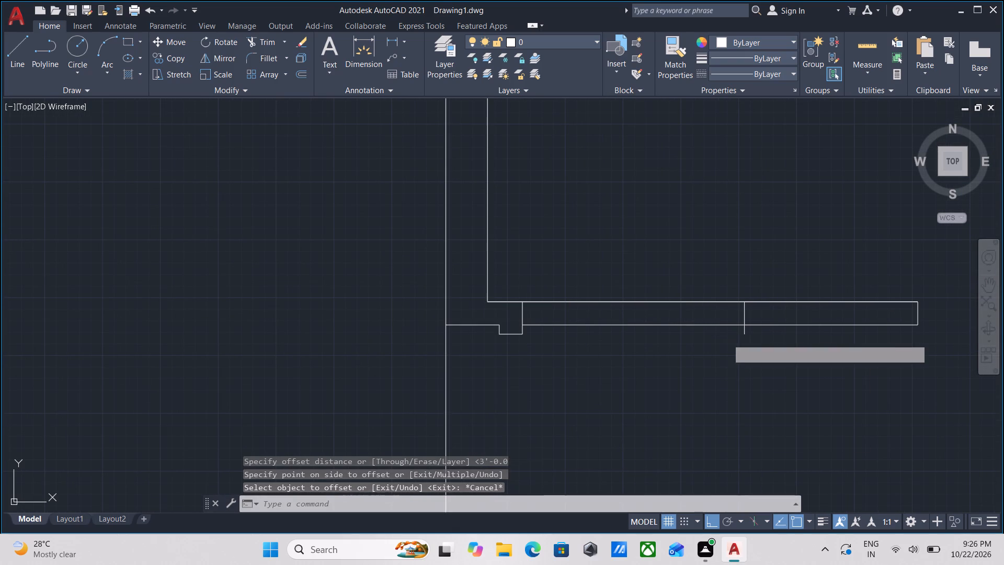
{"action": "left_click", "coordinate": [716, 341]}
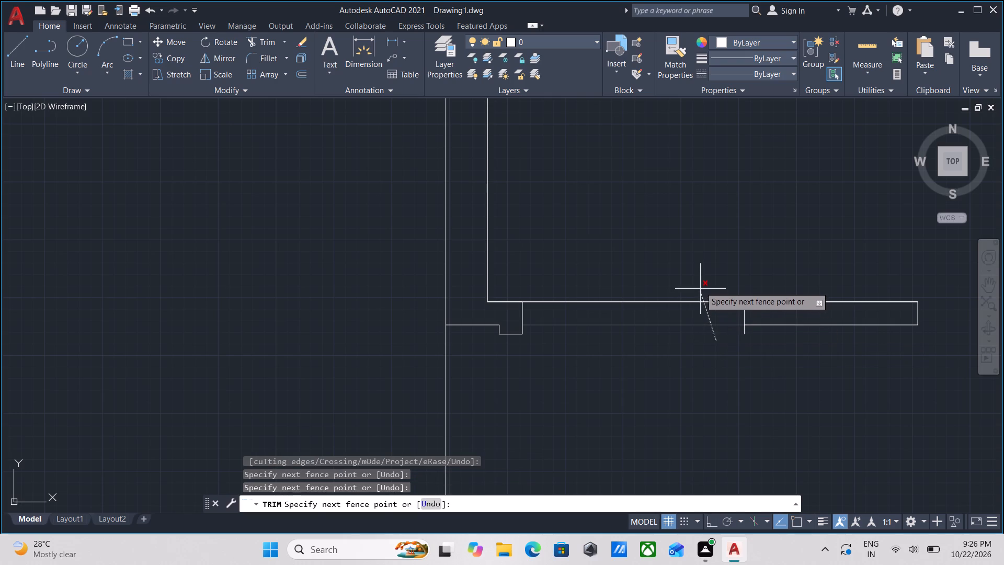
{"action": "left_click", "coordinate": [700, 285]}
Trim the short line stub projecting below the cross wall at the far side of the new 4' opening.
{"action": "middle_click_drag", "start_coordinate": [635, 333], "coordinate": [631, 352]}
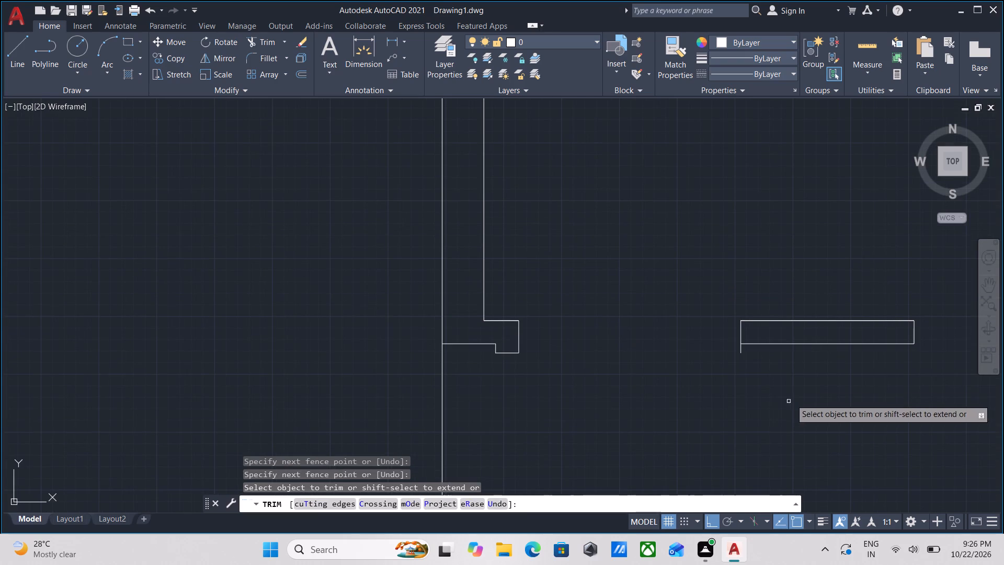
{"action": "scroll", "coordinate": [766, 364], "scroll_direction": "up", "scroll_amount": 3}
{"action": "left_click", "coordinate": [690, 311]}
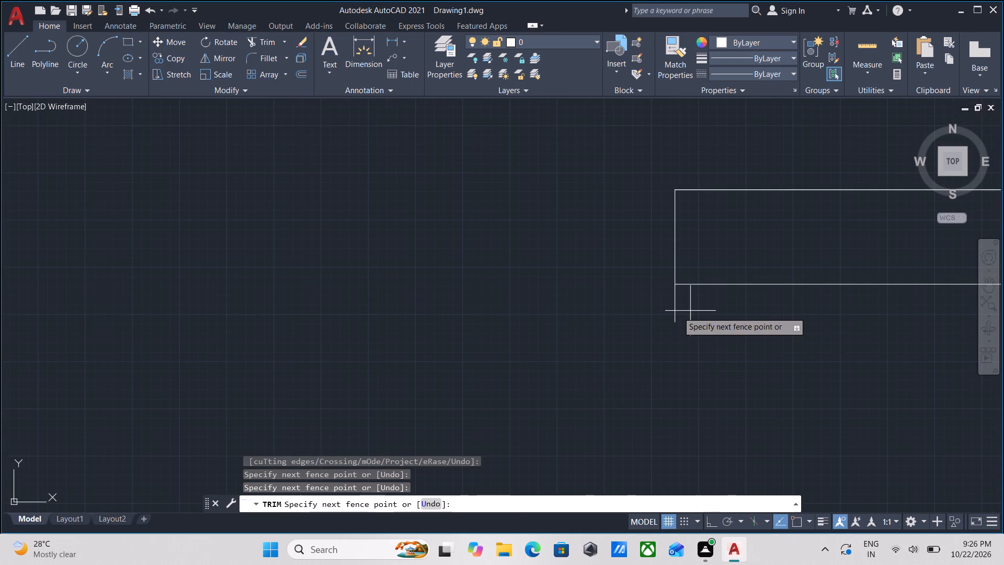
{"action": "left_click", "coordinate": [617, 308]}
{"action": "key", "text": "Escape"}
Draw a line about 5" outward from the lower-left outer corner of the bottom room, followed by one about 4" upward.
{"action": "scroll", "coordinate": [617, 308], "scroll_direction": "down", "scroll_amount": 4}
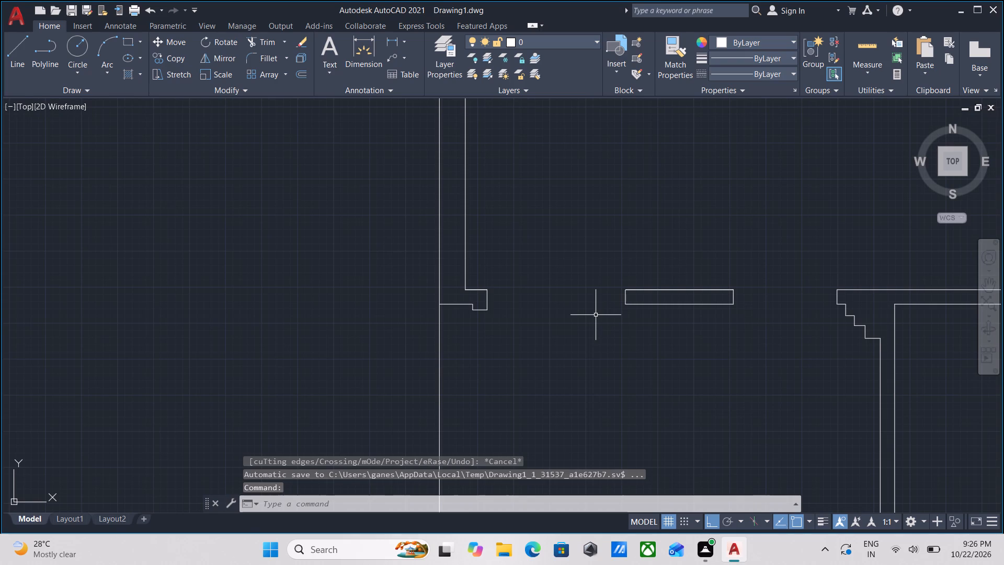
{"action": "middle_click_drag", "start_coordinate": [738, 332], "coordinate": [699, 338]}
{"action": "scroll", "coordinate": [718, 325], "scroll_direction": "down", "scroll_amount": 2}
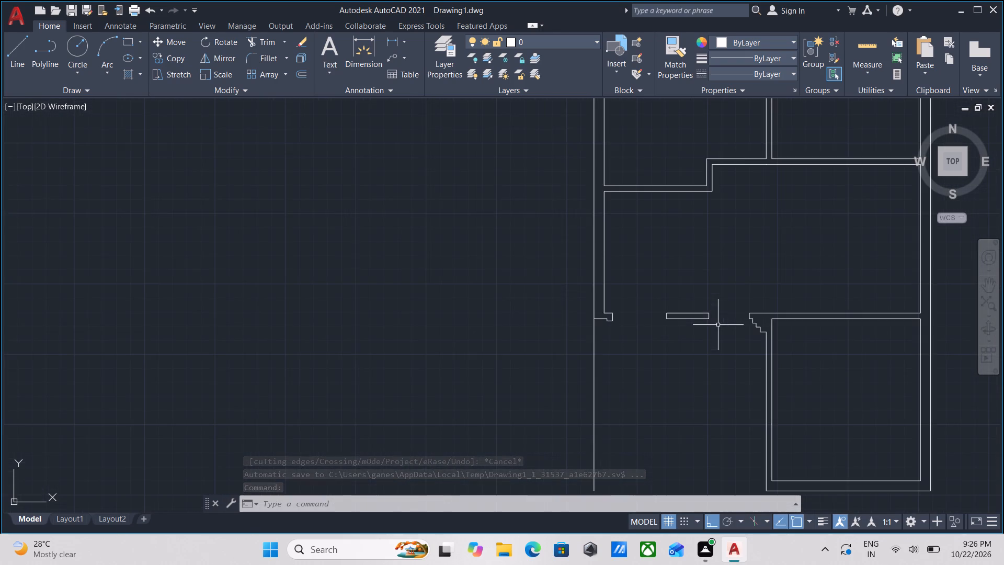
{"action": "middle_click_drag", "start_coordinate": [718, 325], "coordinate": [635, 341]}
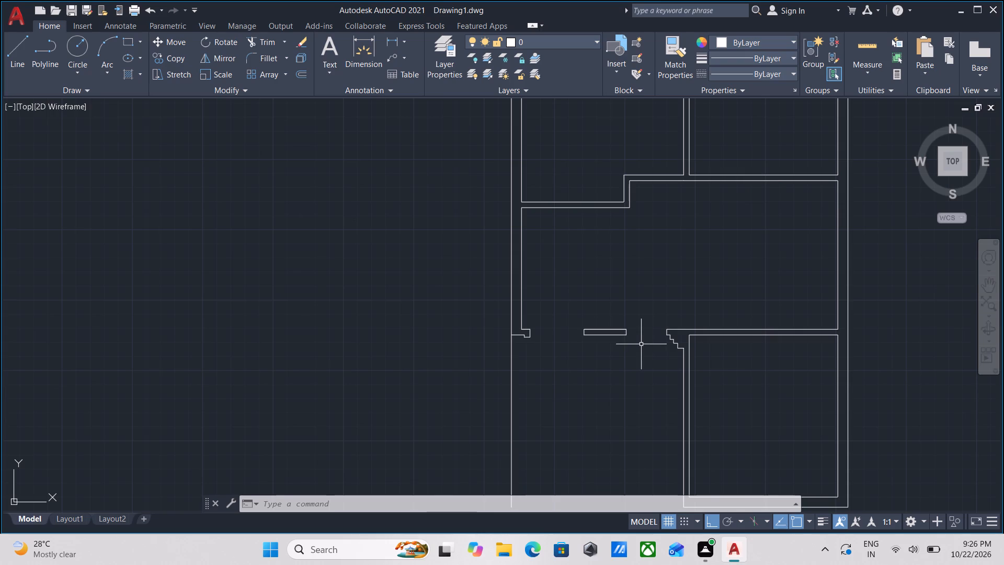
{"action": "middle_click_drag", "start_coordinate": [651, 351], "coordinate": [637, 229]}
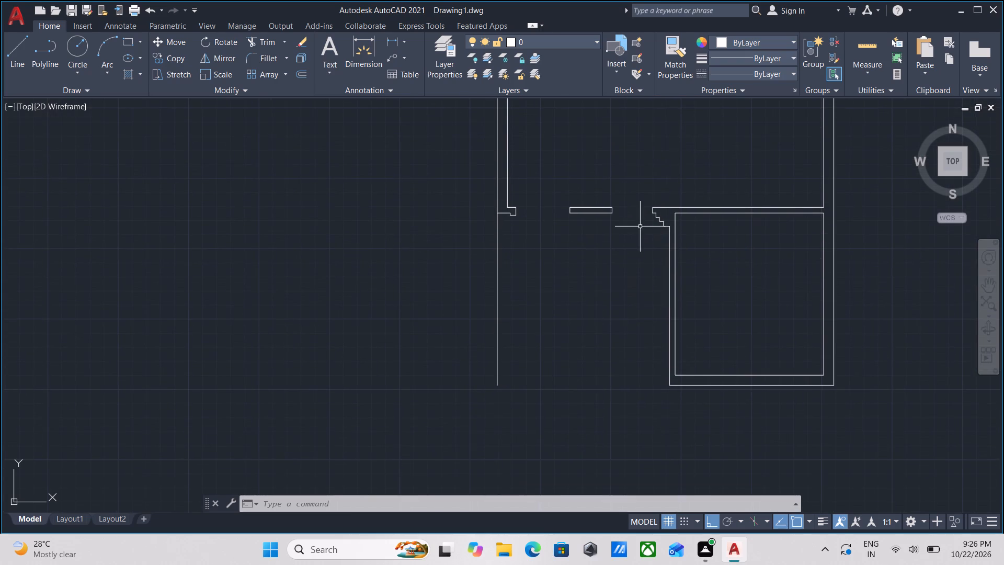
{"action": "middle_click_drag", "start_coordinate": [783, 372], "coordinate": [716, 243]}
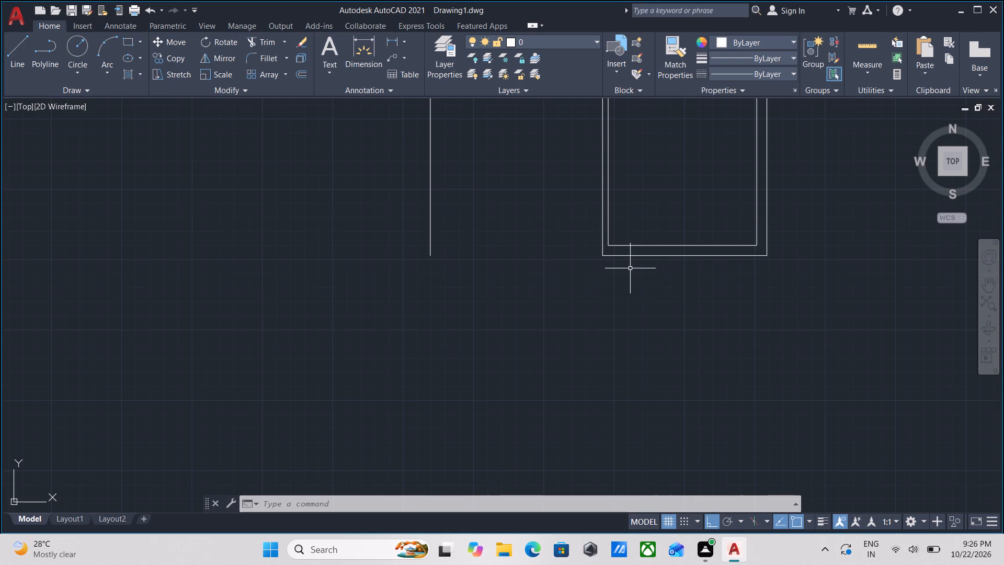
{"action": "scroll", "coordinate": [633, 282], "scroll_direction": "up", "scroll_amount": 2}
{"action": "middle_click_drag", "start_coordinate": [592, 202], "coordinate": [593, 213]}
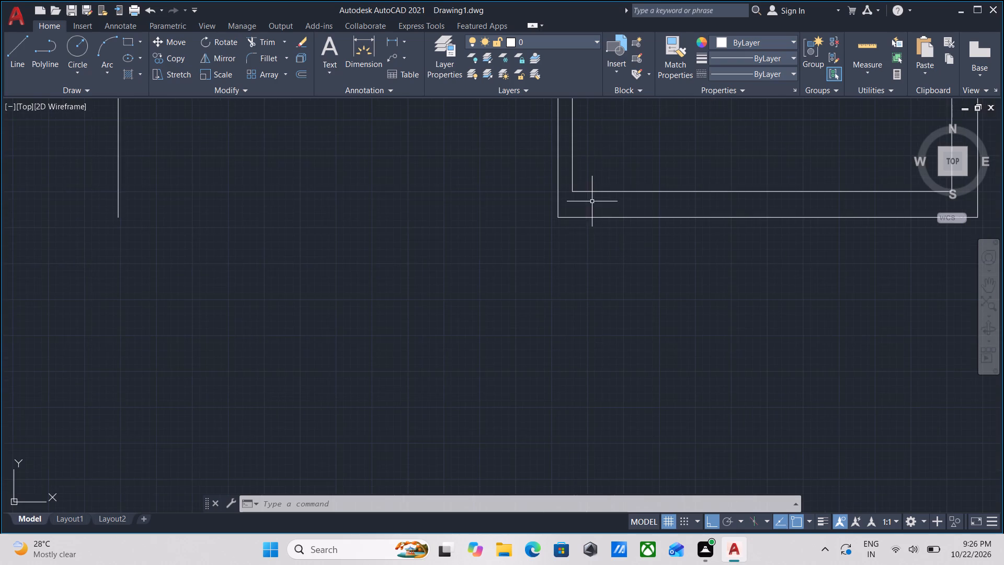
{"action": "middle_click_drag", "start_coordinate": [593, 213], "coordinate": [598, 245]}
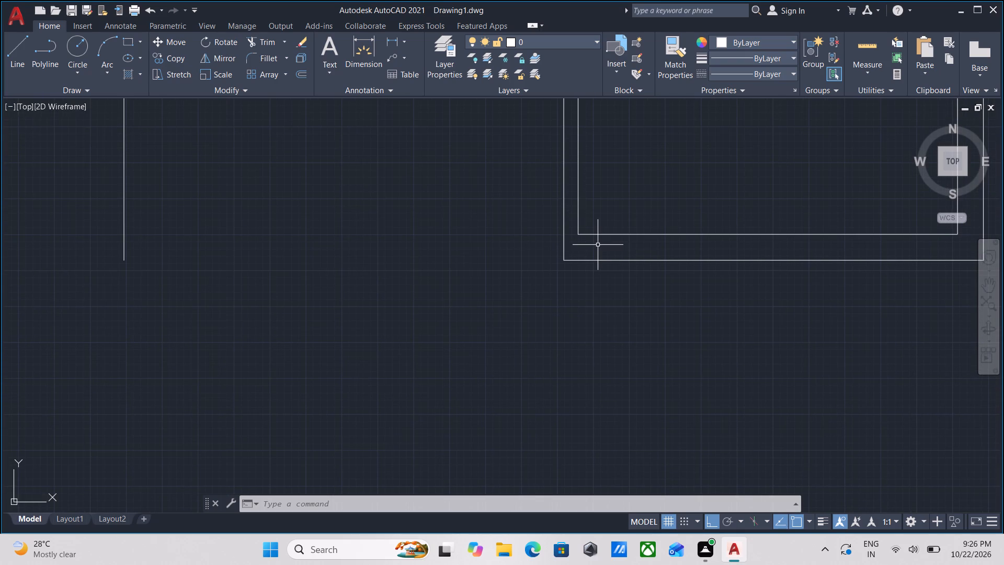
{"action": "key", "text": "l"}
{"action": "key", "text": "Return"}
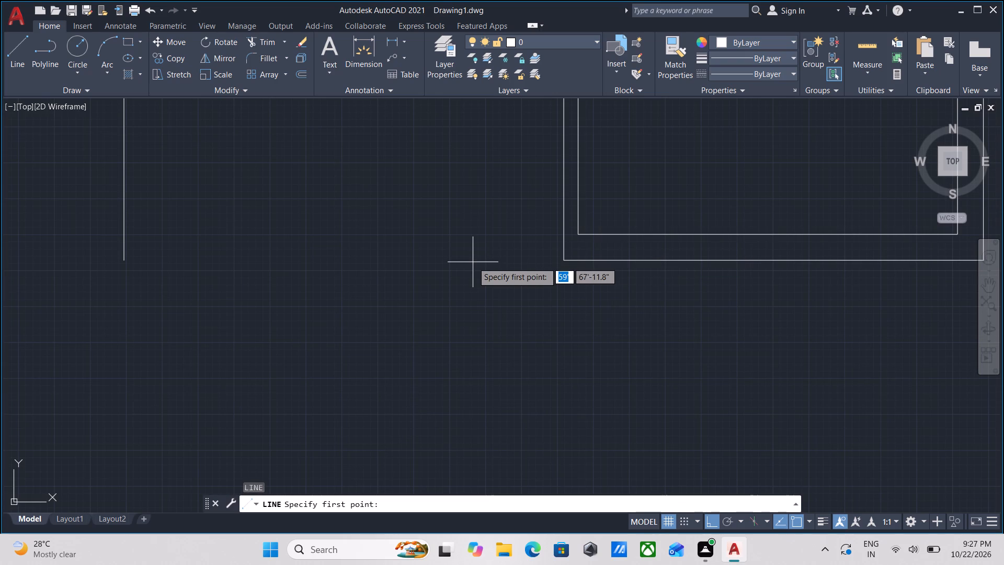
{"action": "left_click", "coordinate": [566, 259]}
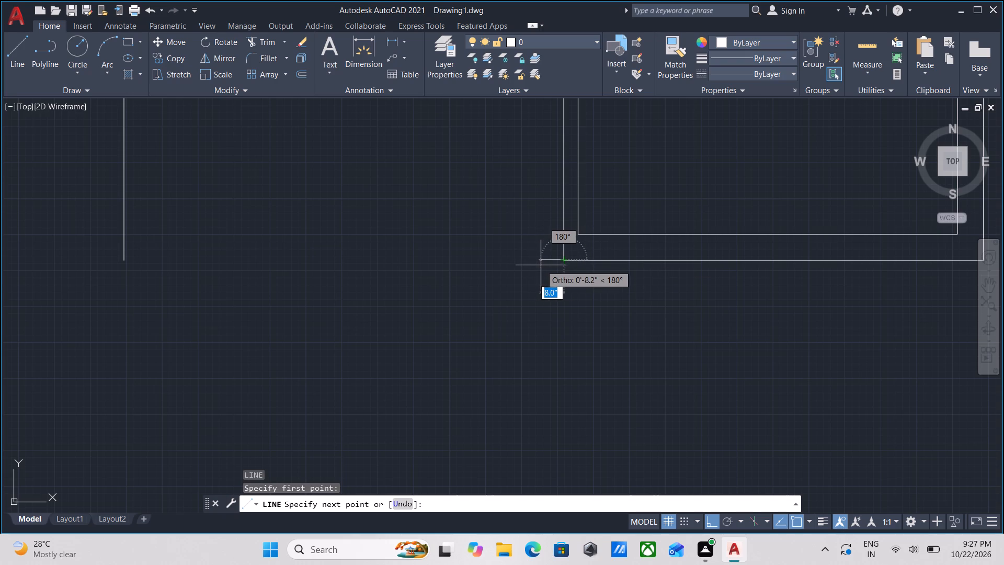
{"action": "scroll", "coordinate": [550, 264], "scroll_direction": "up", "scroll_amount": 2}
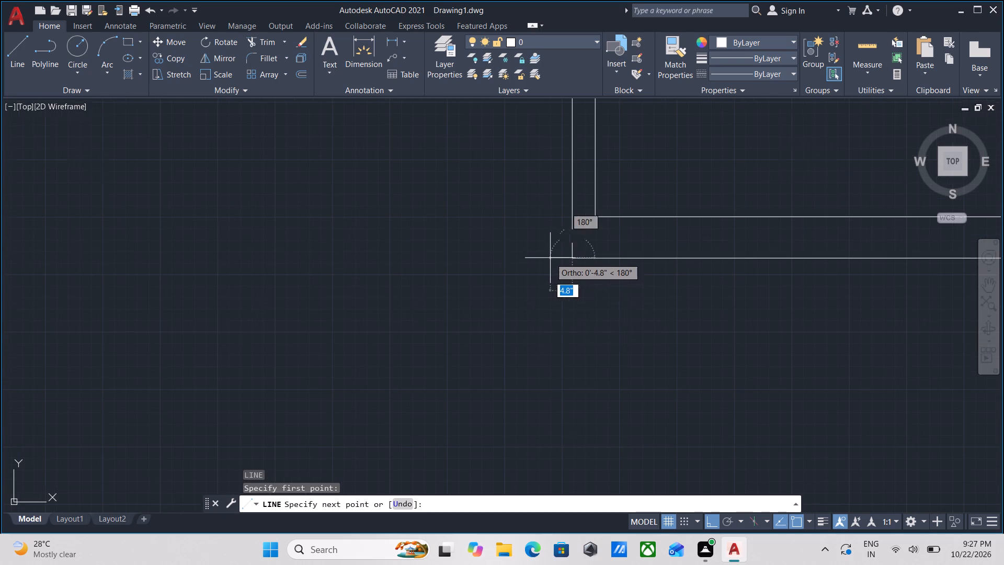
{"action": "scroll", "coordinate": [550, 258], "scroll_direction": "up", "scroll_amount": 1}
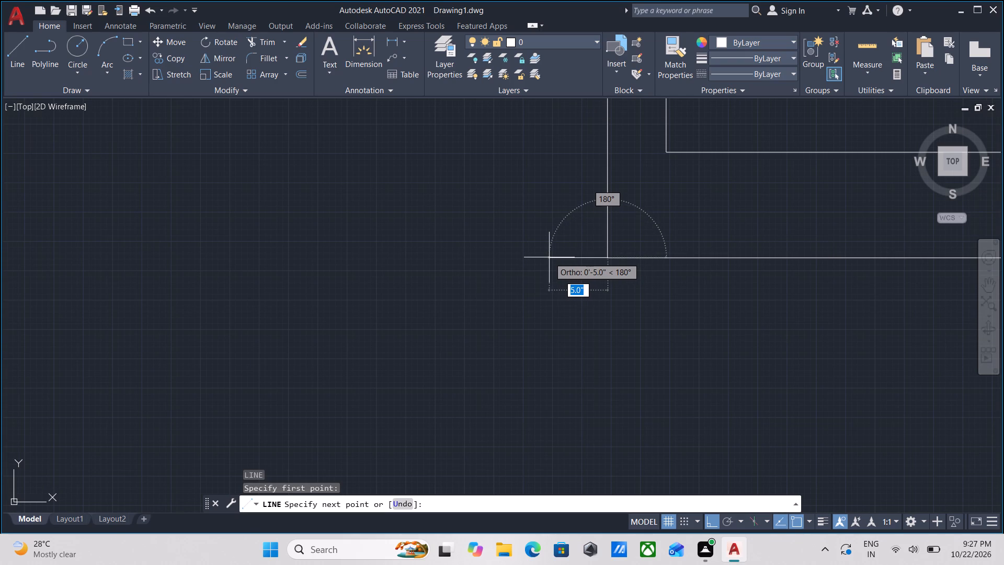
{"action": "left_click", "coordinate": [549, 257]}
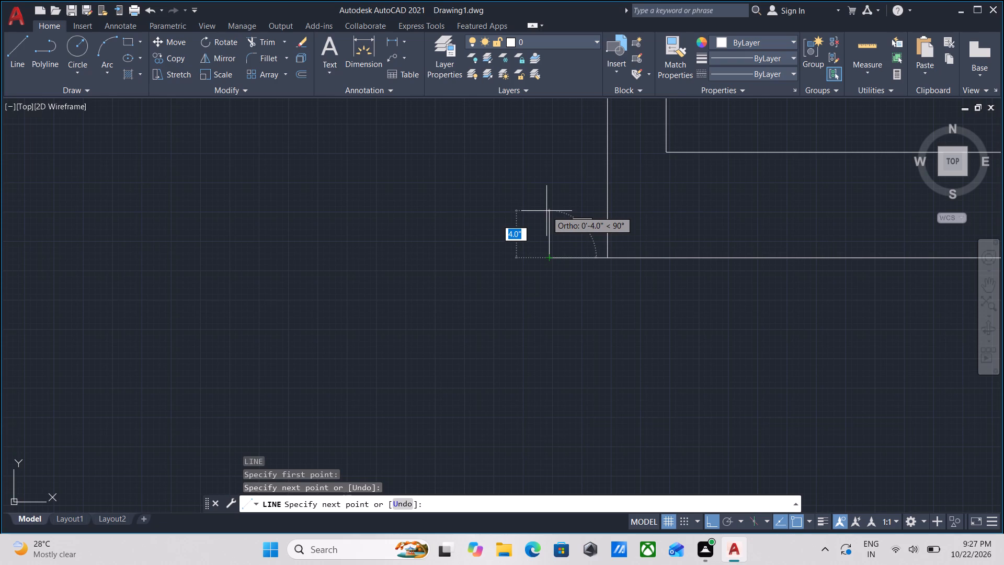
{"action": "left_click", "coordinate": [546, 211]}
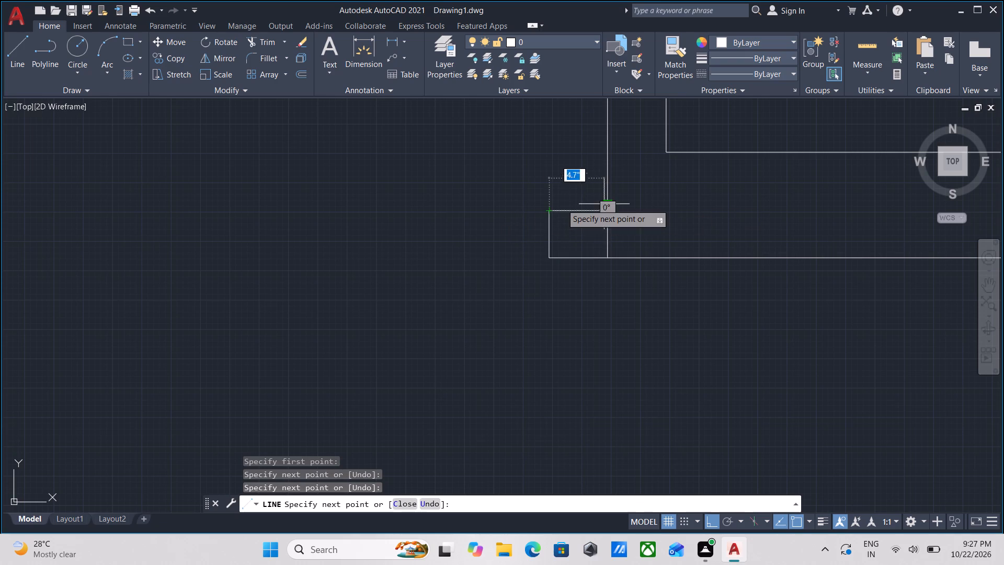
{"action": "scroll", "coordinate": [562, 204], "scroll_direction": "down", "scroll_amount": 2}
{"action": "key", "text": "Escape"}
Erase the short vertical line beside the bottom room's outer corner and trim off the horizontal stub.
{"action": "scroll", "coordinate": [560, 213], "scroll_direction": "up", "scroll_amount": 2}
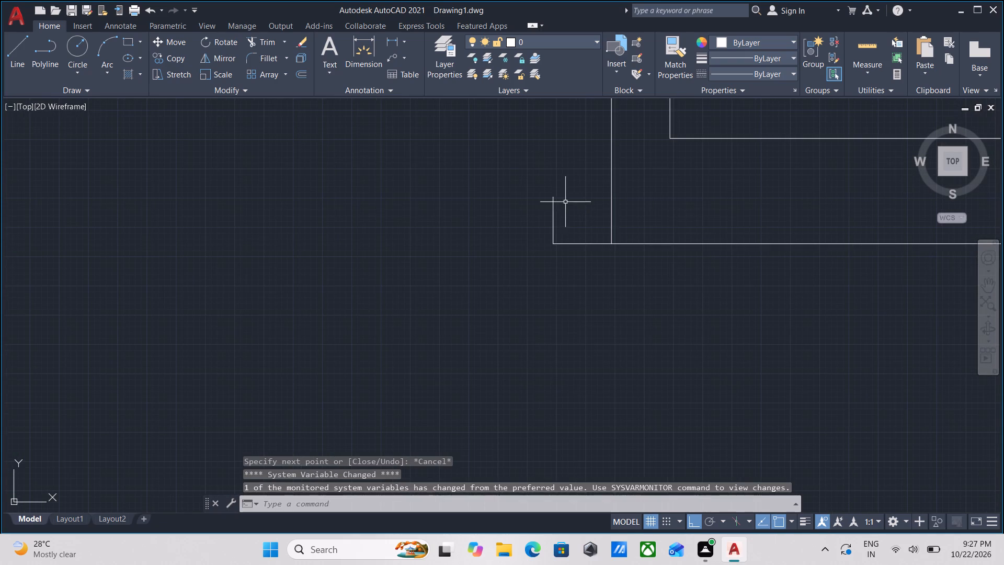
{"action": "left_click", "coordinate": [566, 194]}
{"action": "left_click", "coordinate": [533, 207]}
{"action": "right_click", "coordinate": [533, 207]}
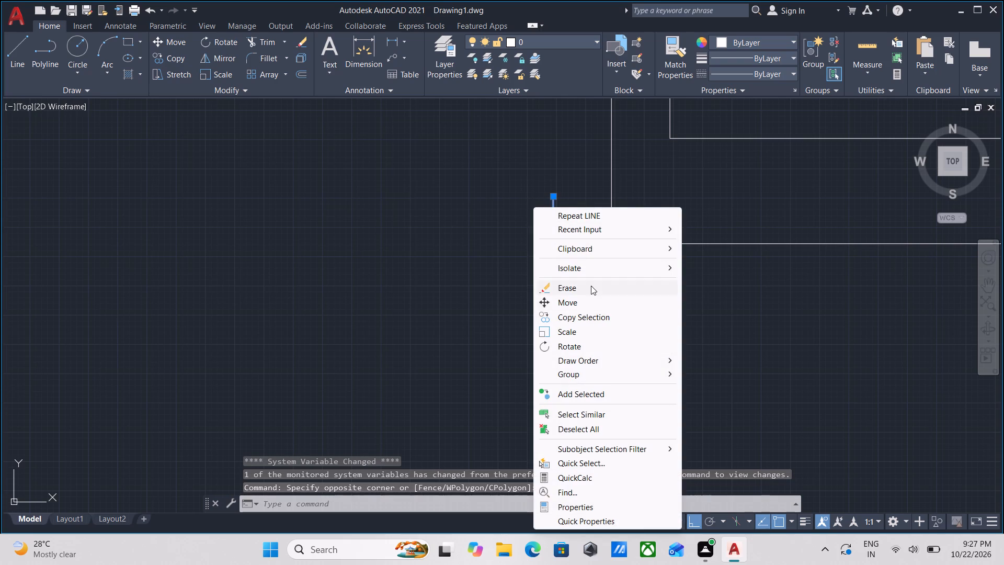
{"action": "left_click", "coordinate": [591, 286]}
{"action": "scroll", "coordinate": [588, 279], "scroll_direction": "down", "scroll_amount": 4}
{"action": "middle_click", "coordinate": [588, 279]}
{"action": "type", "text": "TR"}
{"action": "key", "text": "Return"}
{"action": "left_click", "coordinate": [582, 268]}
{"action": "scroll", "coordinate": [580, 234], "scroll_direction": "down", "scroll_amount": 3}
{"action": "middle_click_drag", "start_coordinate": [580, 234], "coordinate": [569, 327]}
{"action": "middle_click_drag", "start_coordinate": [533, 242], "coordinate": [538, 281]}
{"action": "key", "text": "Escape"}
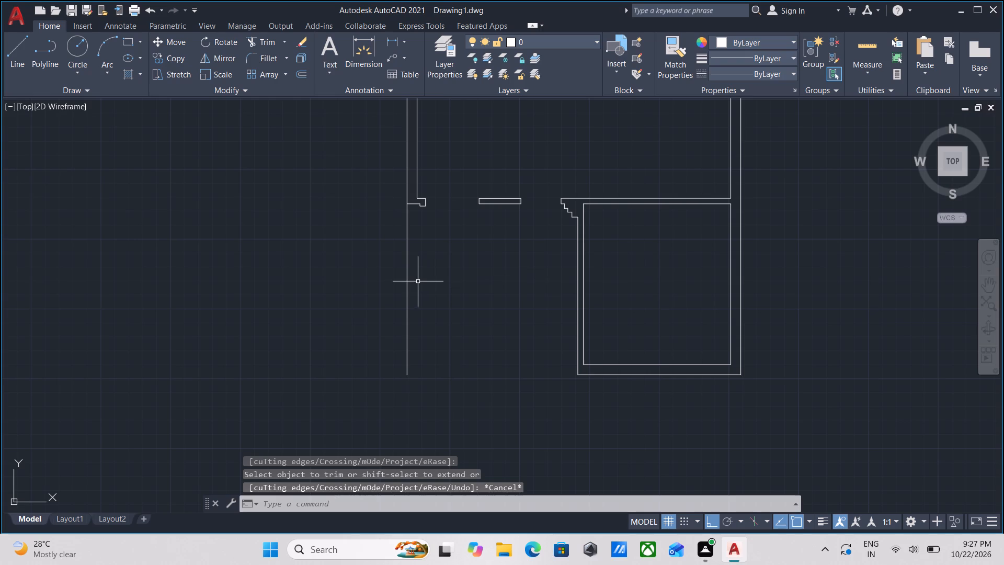
Draw a horizontal line about 13' long along the cross wall's lower edge, from the left outer wall line to the bottom room's inner corner.
{"action": "scroll", "coordinate": [517, 178], "scroll_direction": "up", "scroll_amount": 2}
{"action": "scroll", "coordinate": [517, 178], "scroll_direction": "down", "scroll_amount": 3}
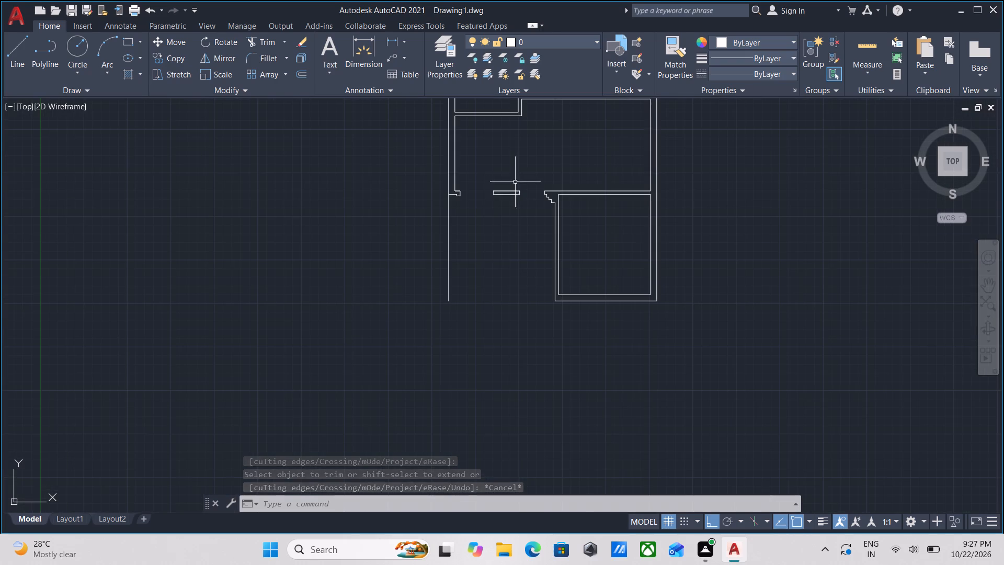
{"action": "scroll", "coordinate": [451, 186], "scroll_direction": "up", "scroll_amount": 5}
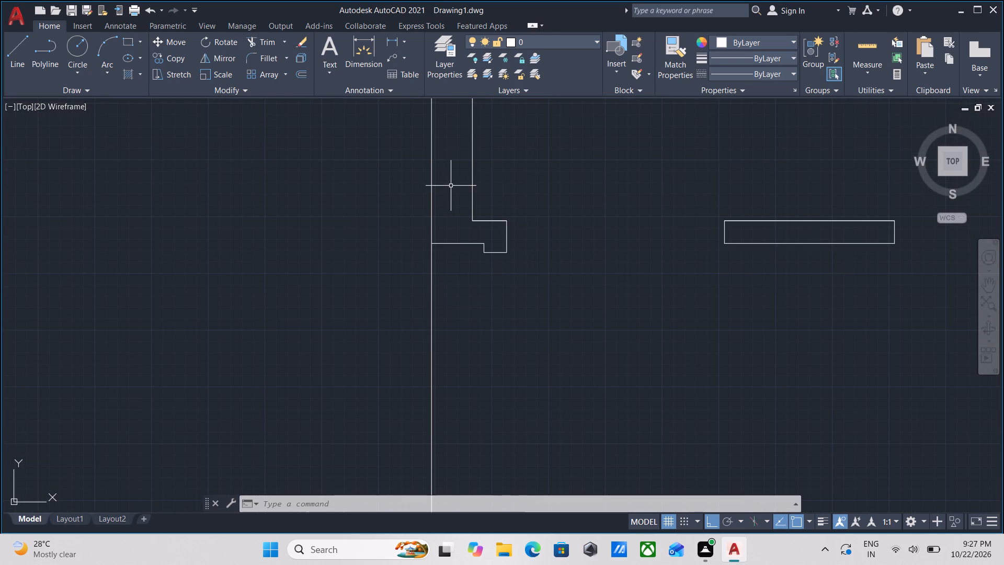
{"action": "key", "text": "l"}
{"action": "key", "text": "Return"}
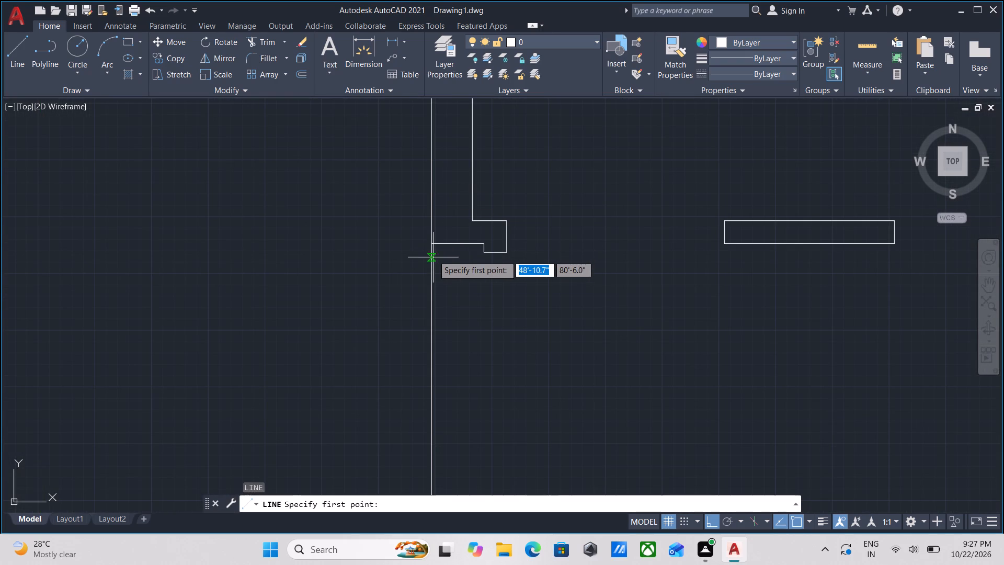
{"action": "left_click", "coordinate": [432, 245]}
{"action": "middle_click_drag", "start_coordinate": [702, 247], "coordinate": [632, 241]}
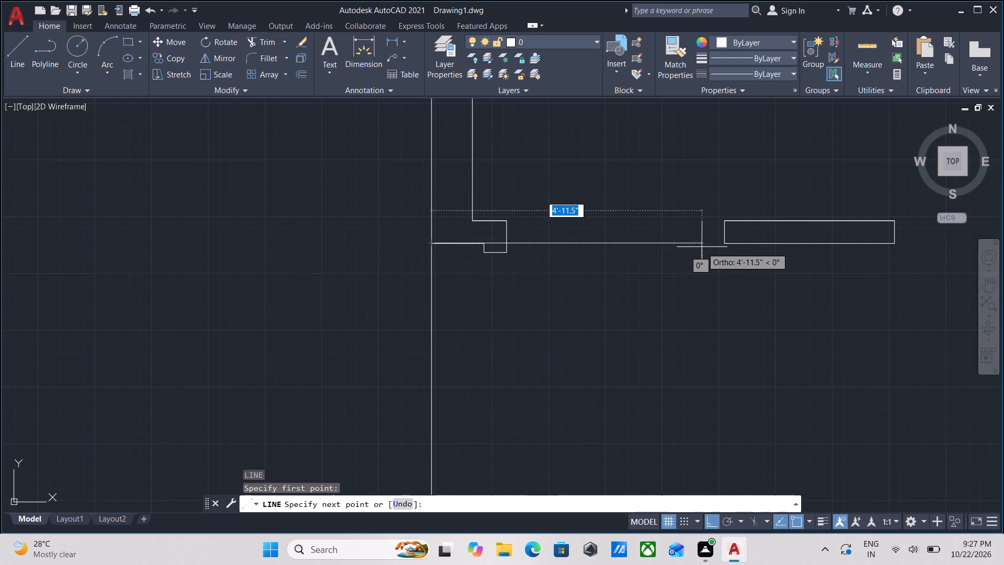
{"action": "middle_click_drag", "start_coordinate": [632, 241], "coordinate": [384, 241]}
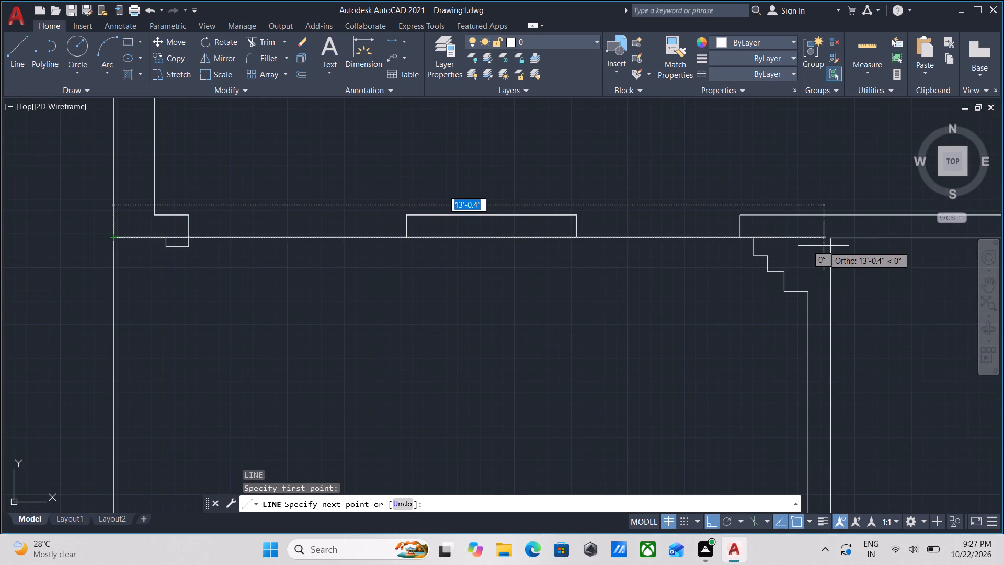
{"action": "left_click", "coordinate": [831, 241]}
{"action": "key", "text": "Escape"}
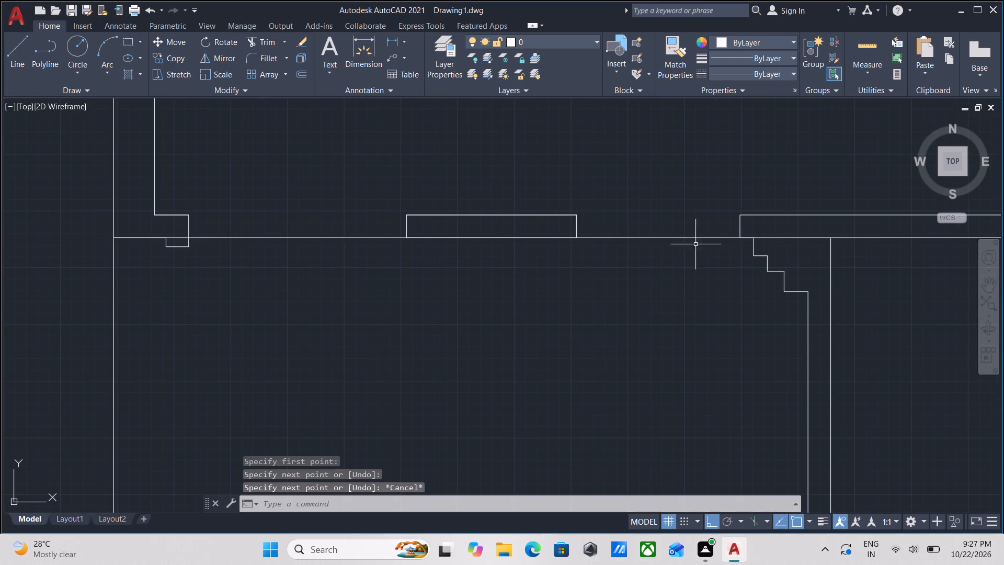
Offset the new horizontal line 15' downward, below the bottom room.
{"action": "left_click", "coordinate": [687, 251]}
{"action": "left_click", "coordinate": [648, 188]}
{"action": "key", "text": "o"}
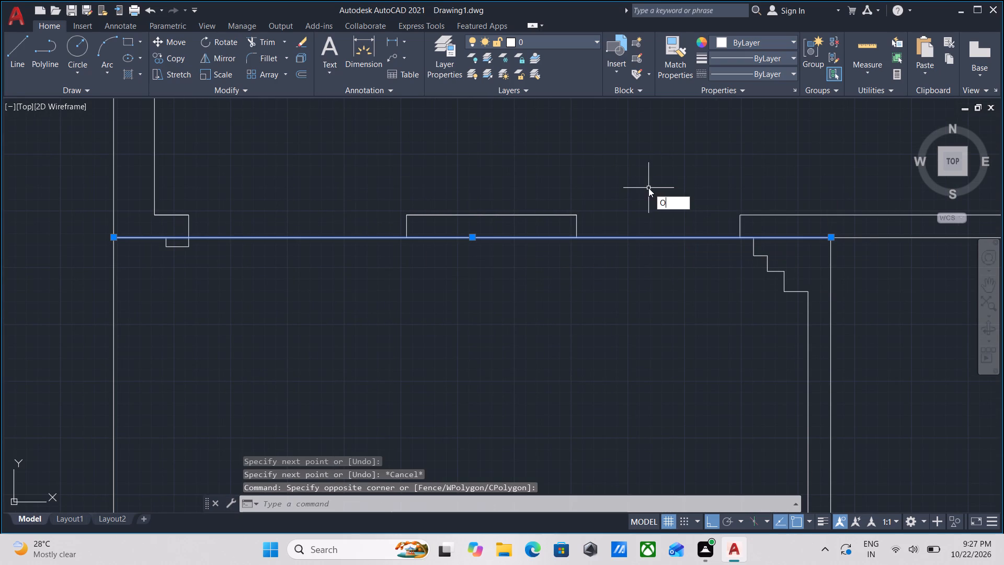
{"action": "key", "text": "Return"}
{"action": "left_click", "coordinate": [607, 238]}
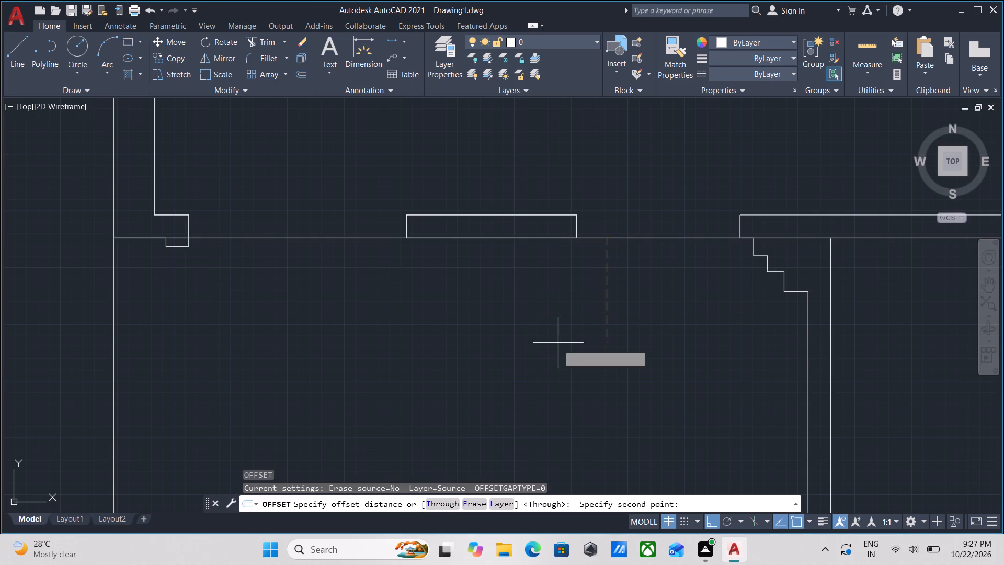
{"action": "left_click", "coordinate": [561, 312]}
{"action": "scroll", "coordinate": [562, 344], "scroll_direction": "down", "scroll_amount": 2}
{"action": "middle_click_drag", "start_coordinate": [556, 302], "coordinate": [551, 175]}
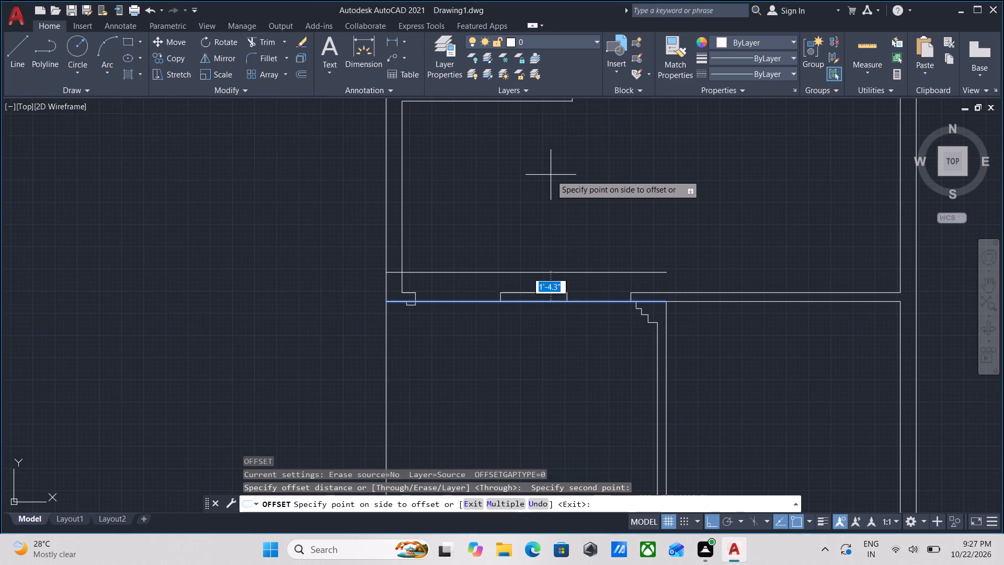
{"action": "scroll", "coordinate": [549, 213], "scroll_direction": "down", "scroll_amount": 1}
{"action": "middle_click_drag", "start_coordinate": [549, 213], "coordinate": [559, 96]}
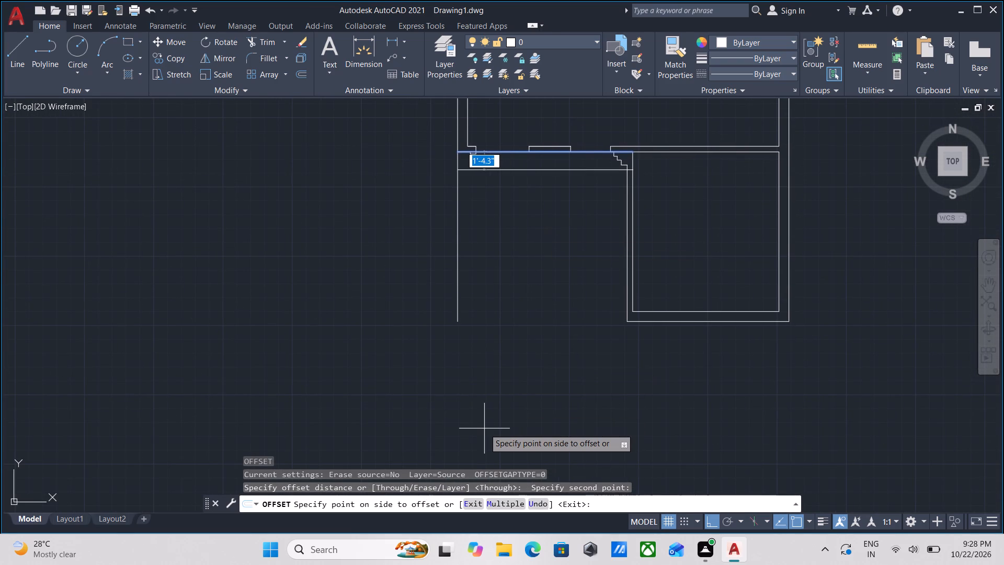
{"action": "type", "text": "15'"}
{"action": "key", "text": "Return"}
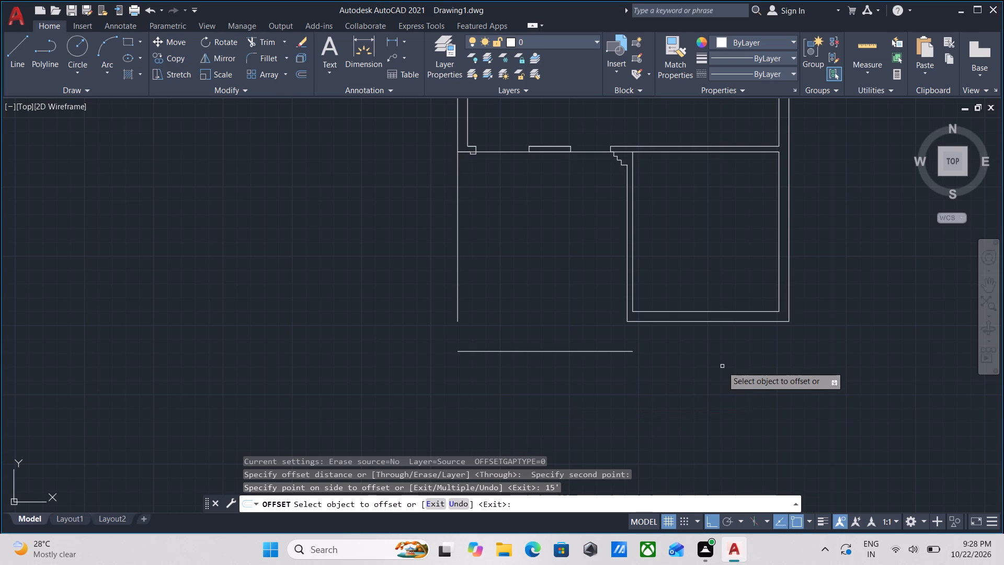
{"action": "key", "text": "Escape"}
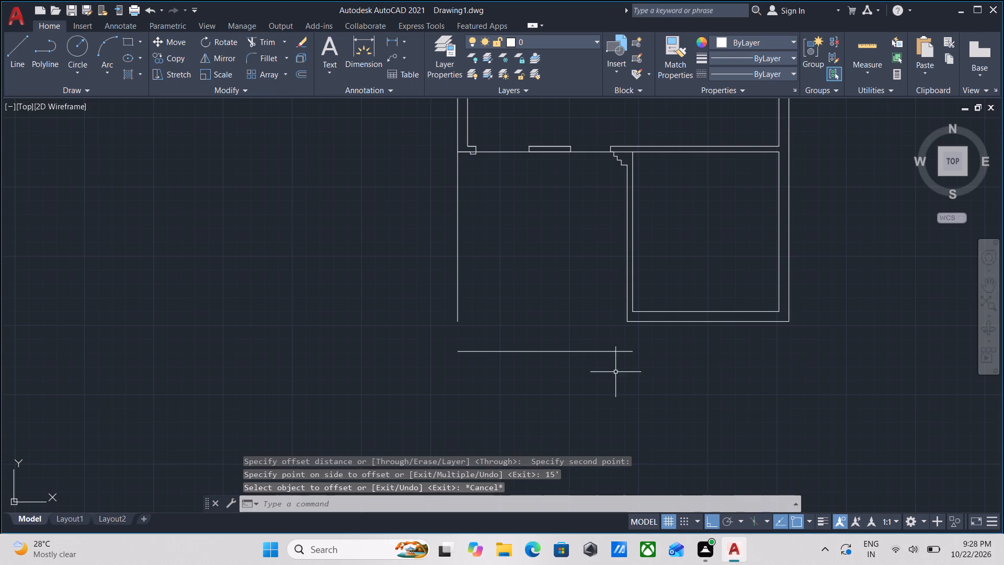
Extend the left outer wall line down to the 15' offset line.
{"action": "scroll", "coordinate": [495, 344], "scroll_direction": "up", "scroll_amount": 1}
{"action": "scroll", "coordinate": [472, 335], "scroll_direction": "down", "scroll_amount": 1}
{"action": "middle_click_drag", "start_coordinate": [470, 335], "coordinate": [471, 372]}
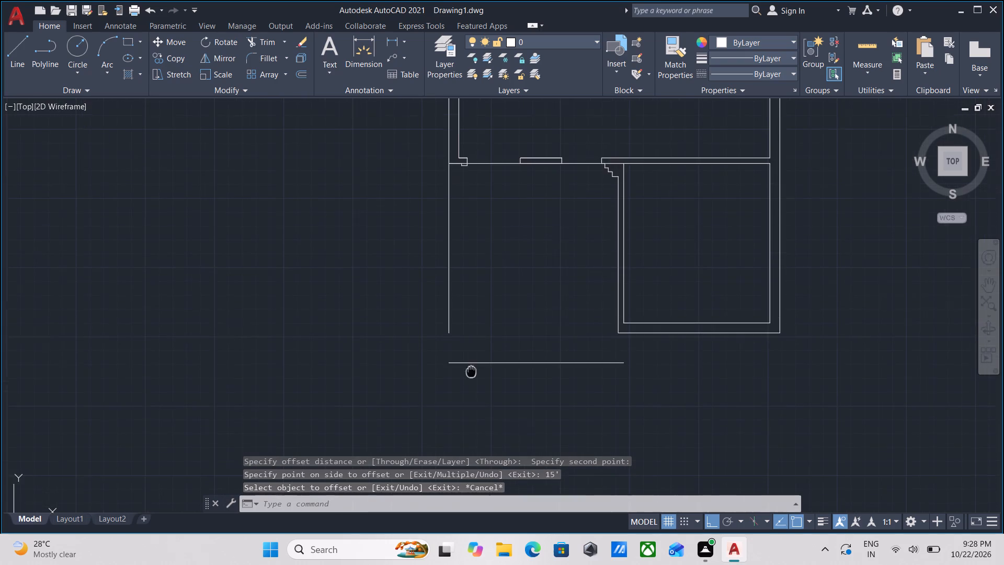
{"action": "middle_click_drag", "start_coordinate": [471, 372], "coordinate": [471, 373]}
{"action": "type", "text": "EX"}
{"action": "key", "text": "Return"}
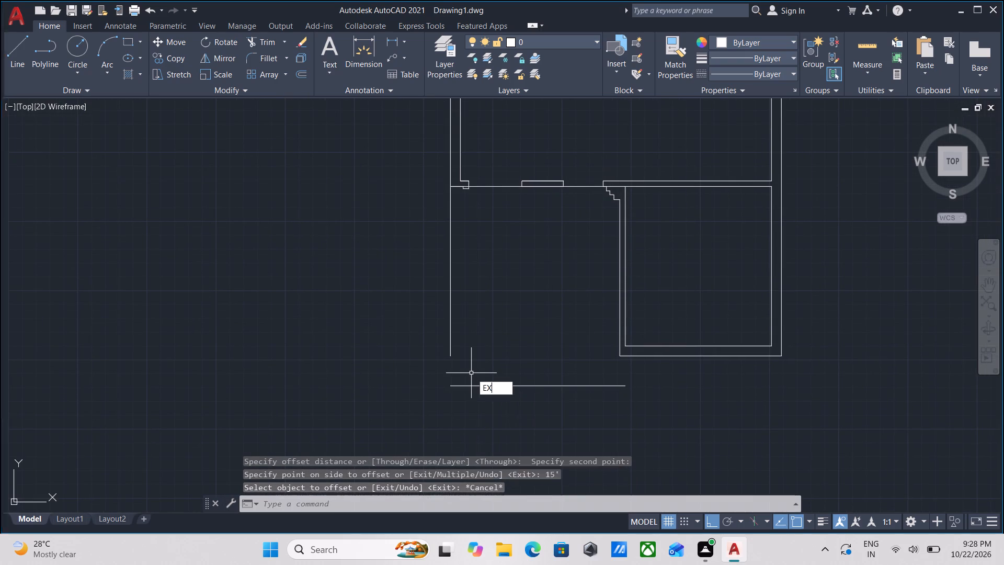
{"action": "left_click", "coordinate": [452, 334]}
{"action": "key", "text": "Escape"}
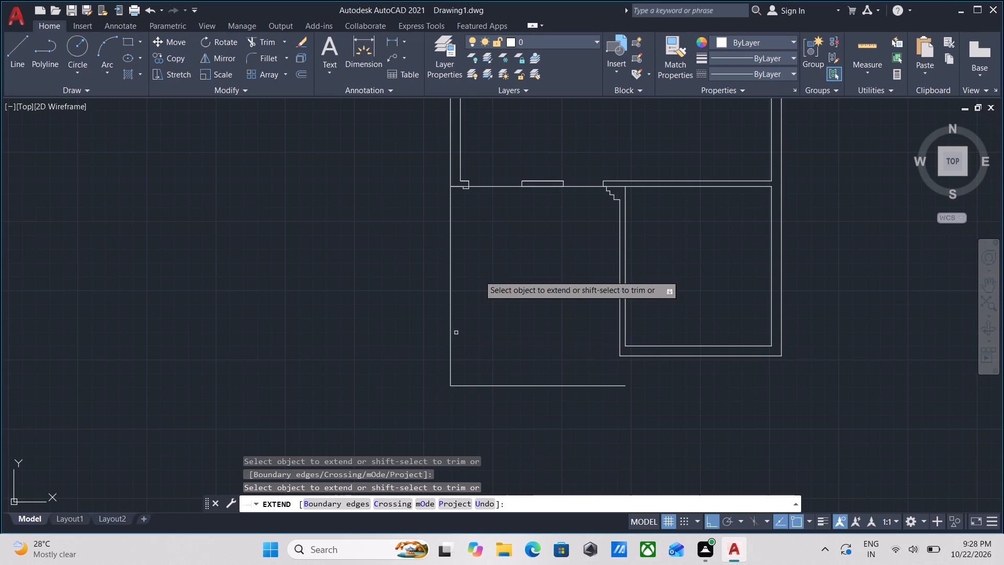
Erase the horizontal construction line running across the openings along the cross wall's lower edge.
{"action": "scroll", "coordinate": [499, 192], "scroll_direction": "up", "scroll_amount": 2}
{"action": "left_click", "coordinate": [499, 189]}
{"action": "left_click", "coordinate": [481, 168]}
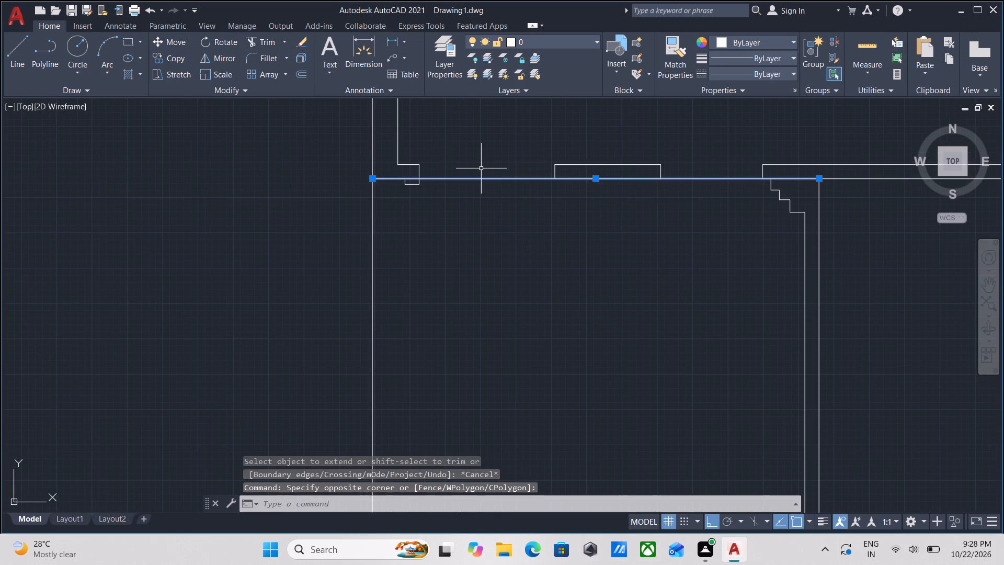
{"action": "right_click", "coordinate": [481, 168]}
{"action": "left_click", "coordinate": [537, 251]}
{"action": "scroll", "coordinate": [536, 244], "scroll_direction": "down", "scroll_amount": 2}
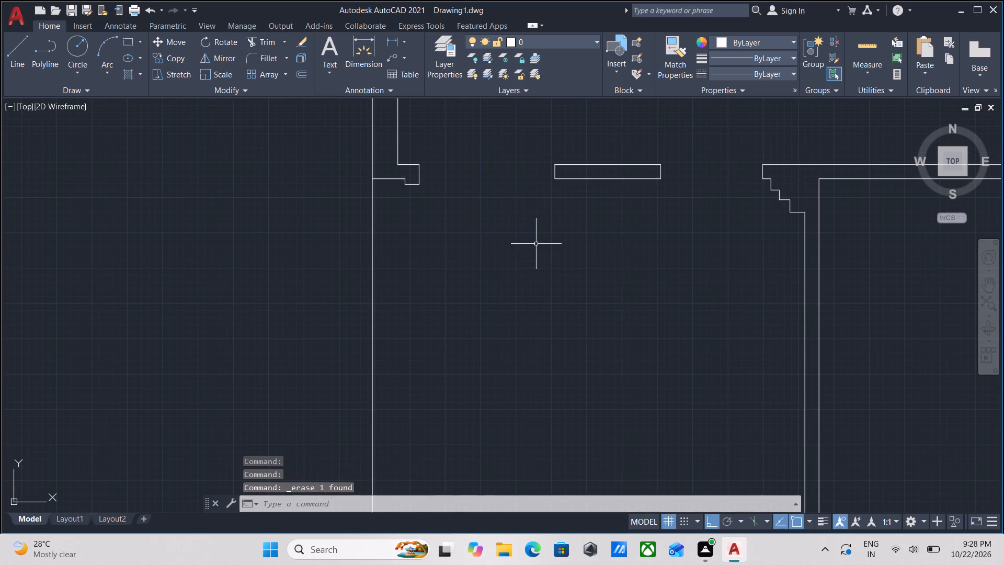
Offset the bottom room's outer lower wall line 3' downward.
{"action": "scroll", "coordinate": [536, 244], "scroll_direction": "down", "scroll_amount": 1}
{"action": "middle_click_drag", "start_coordinate": [536, 244], "coordinate": [518, 162]}
{"action": "middle_click_drag", "start_coordinate": [561, 275], "coordinate": [547, 246]}
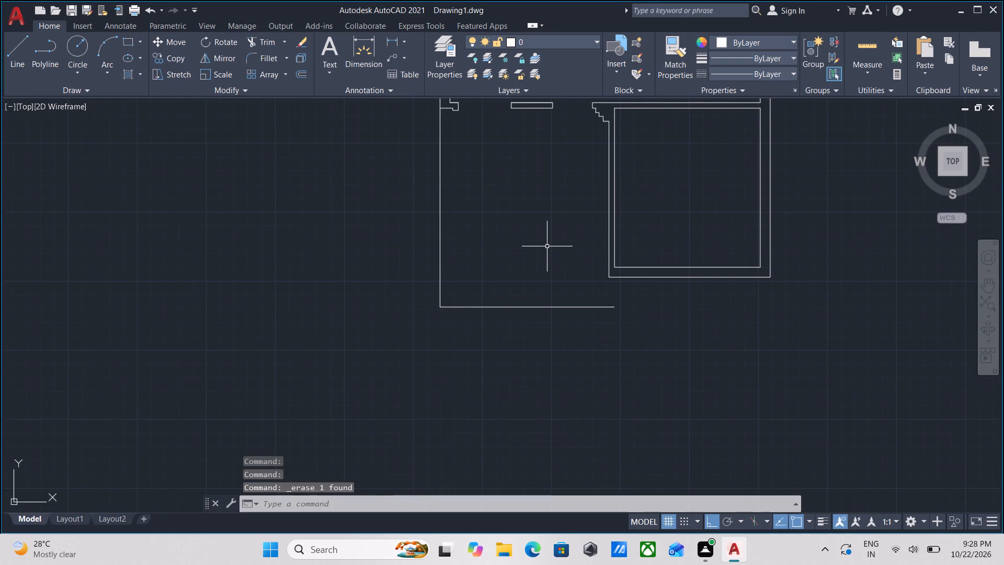
{"action": "middle_click_drag", "start_coordinate": [547, 246], "coordinate": [539, 244]}
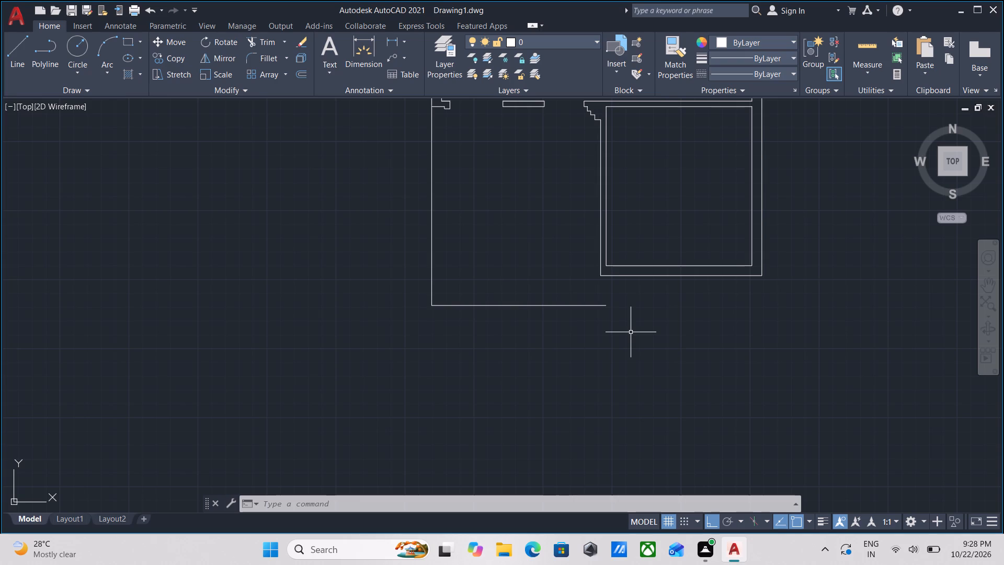
{"action": "scroll", "coordinate": [694, 269], "scroll_direction": "up", "scroll_amount": 1}
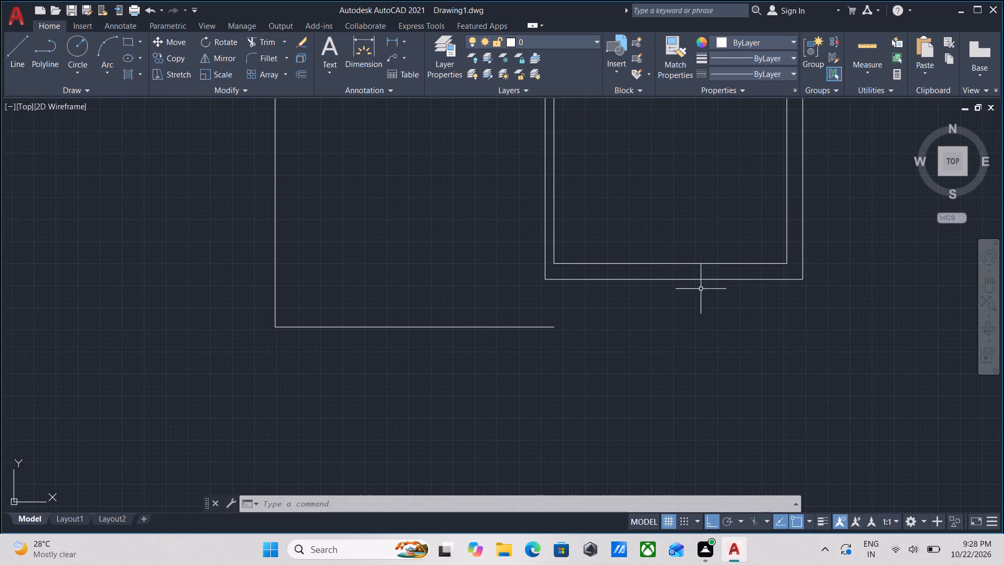
{"action": "left_click", "coordinate": [692, 301]}
{"action": "left_click", "coordinate": [668, 274]}
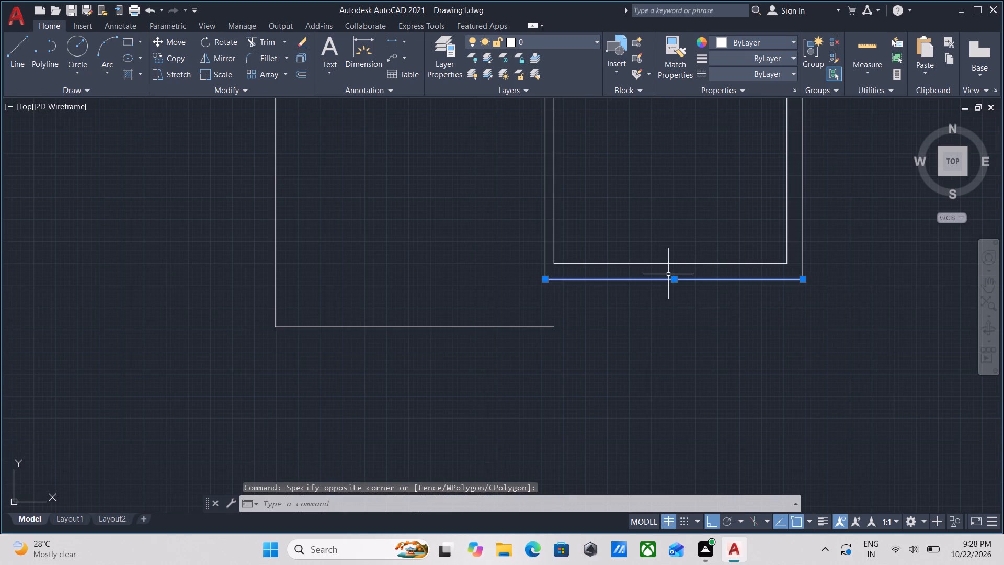
{"action": "key", "text": "o"}
{"action": "key", "text": "Return"}
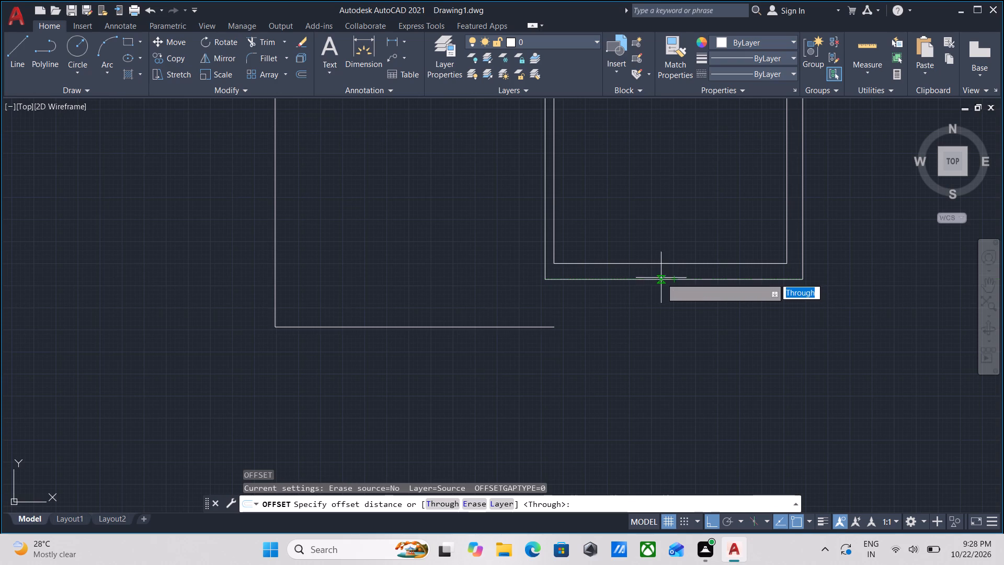
{"action": "left_click", "coordinate": [677, 280]}
{"action": "left_click", "coordinate": [680, 323]}
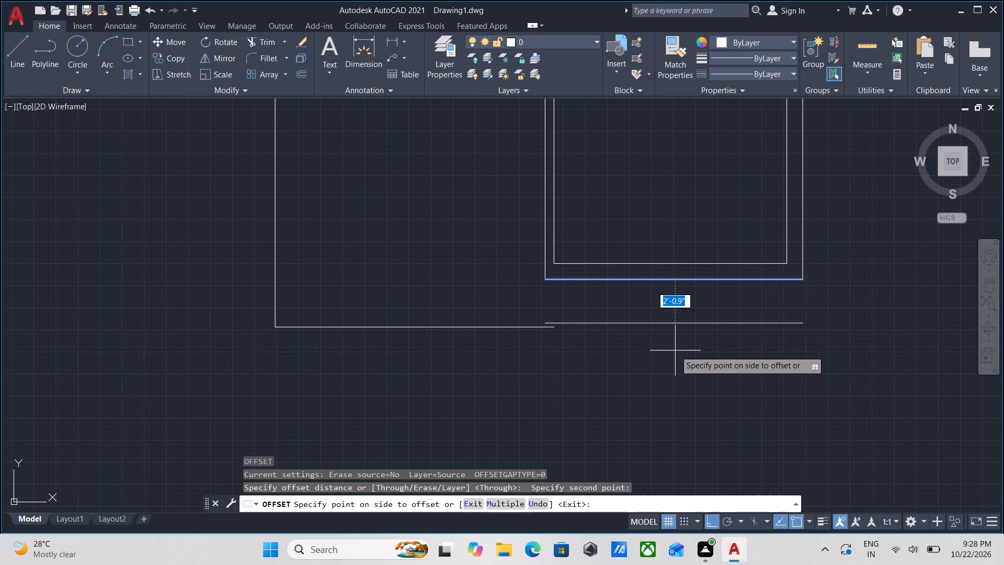
{"action": "type", "text": "3'"}
{"action": "key", "text": "Return"}
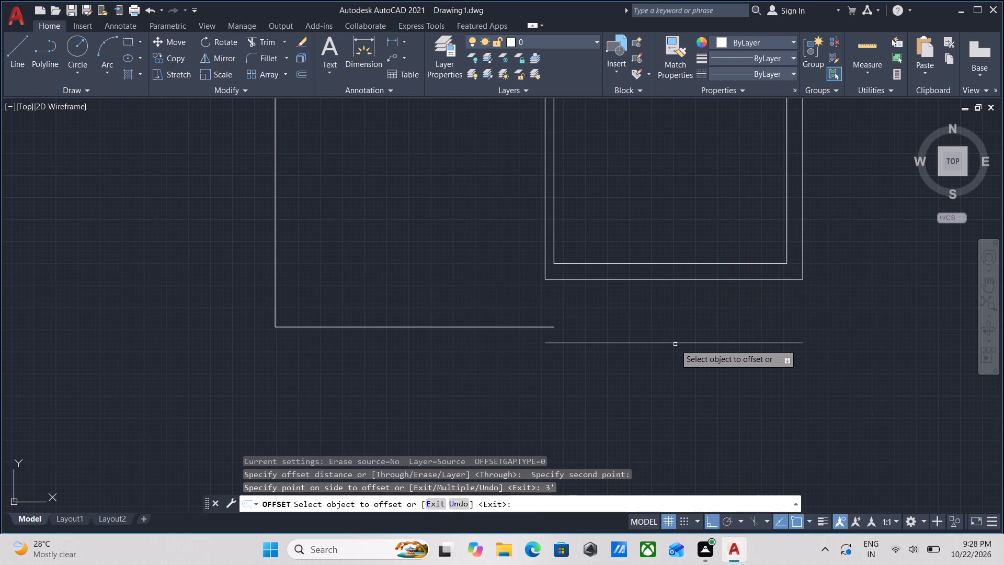
{"action": "scroll", "coordinate": [675, 344], "scroll_direction": "down", "scroll_amount": 1}
{"action": "key", "text": "Escape"}
{"action": "key", "text": "Escape"}
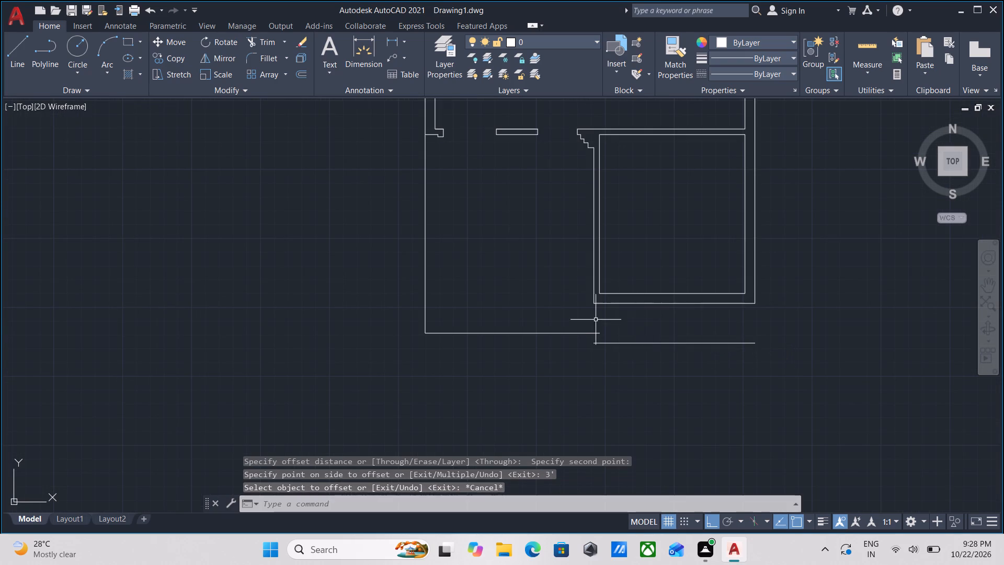
Erase the 15' offset horizontal line at the foot of the left outer wall line.
{"action": "scroll", "coordinate": [593, 321], "scroll_direction": "up", "scroll_amount": 1}
{"action": "left_click", "coordinate": [610, 346]}
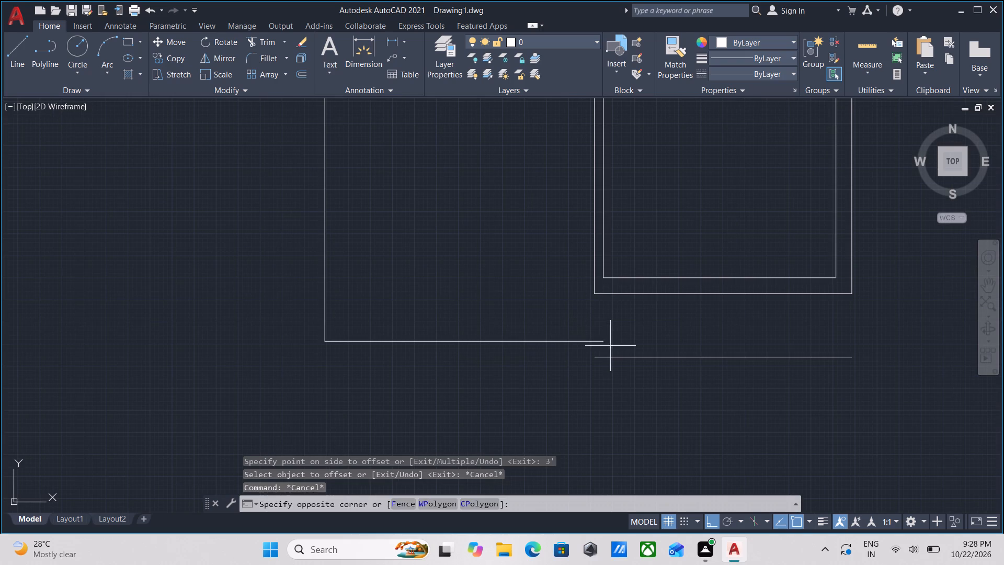
{"action": "left_click", "coordinate": [573, 341]}
{"action": "right_click", "coordinate": [573, 341]}
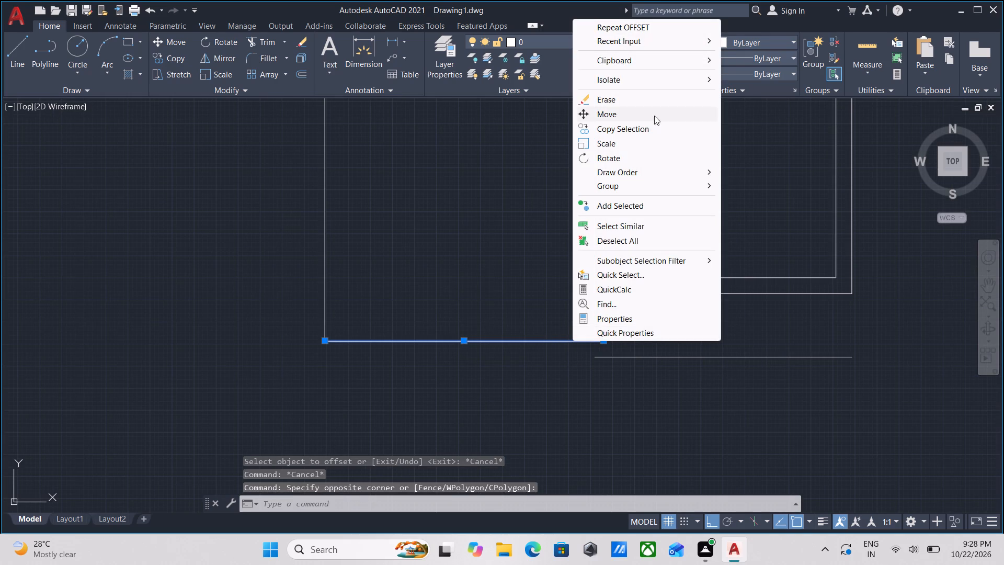
{"action": "left_click", "coordinate": [630, 101]}
Draw a 12'-9" horizontal line from the left end of the 3' offset line to below the left outer wall line.
{"action": "middle_click_drag", "start_coordinate": [590, 280], "coordinate": [607, 252]}
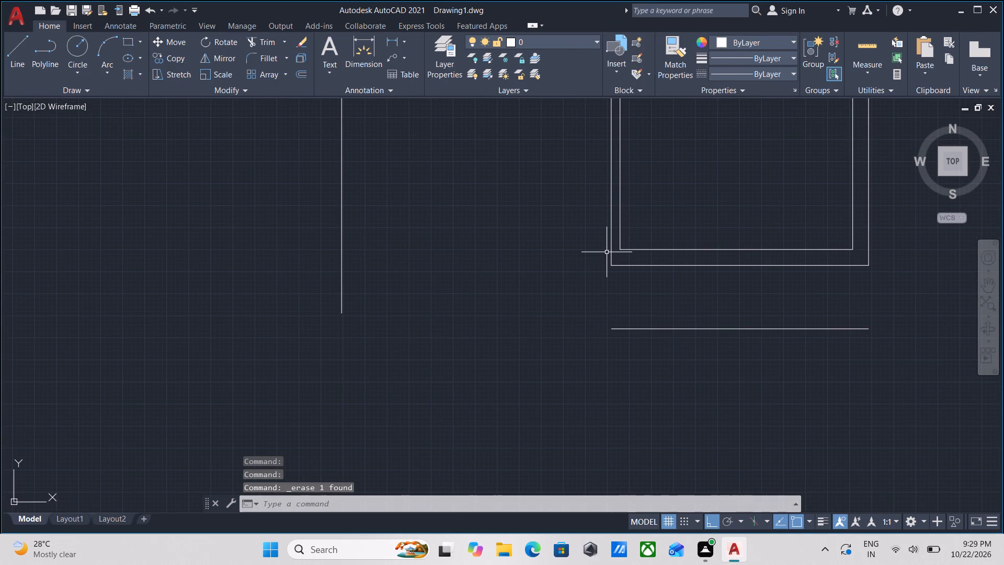
{"action": "key", "text": "semicolon"}
{"action": "key", "text": "Return"}
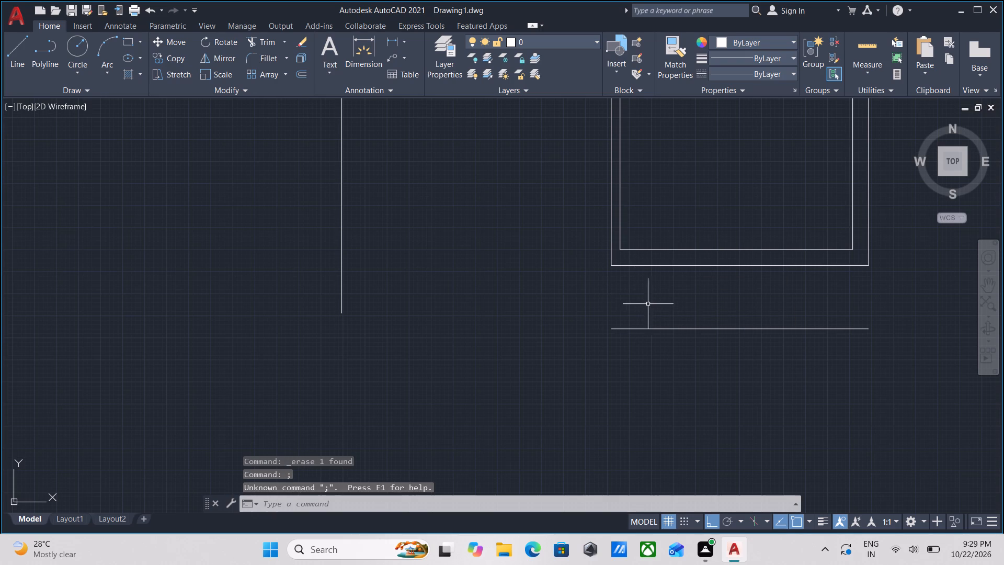
{"action": "key", "text": "l"}
{"action": "key", "text": "Return"}
{"action": "left_click", "coordinate": [610, 332]}
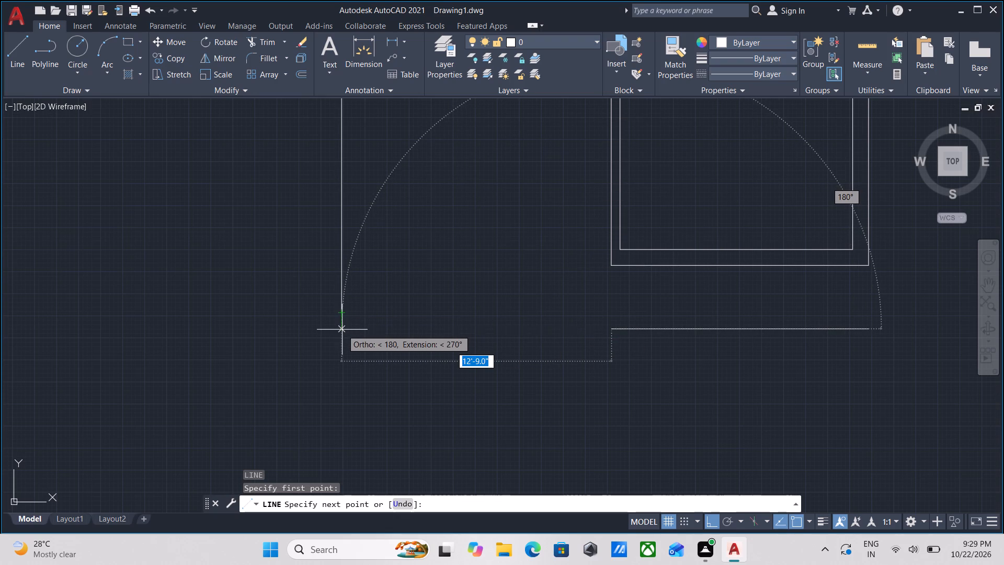
{"action": "left_click", "coordinate": [342, 330]}
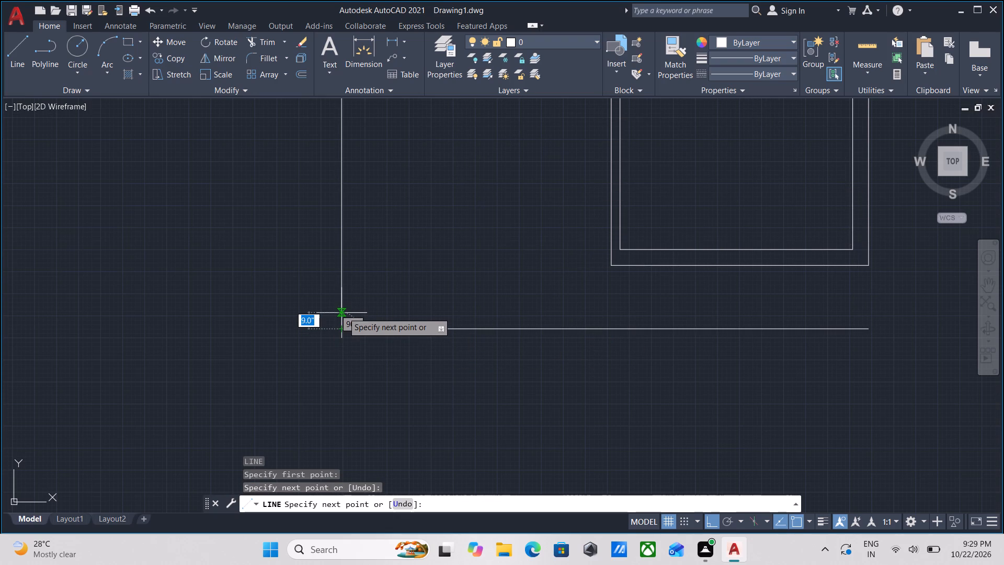
{"action": "scroll", "coordinate": [339, 323], "scroll_direction": "up", "scroll_amount": 3}
{"action": "key", "text": "Escape"}
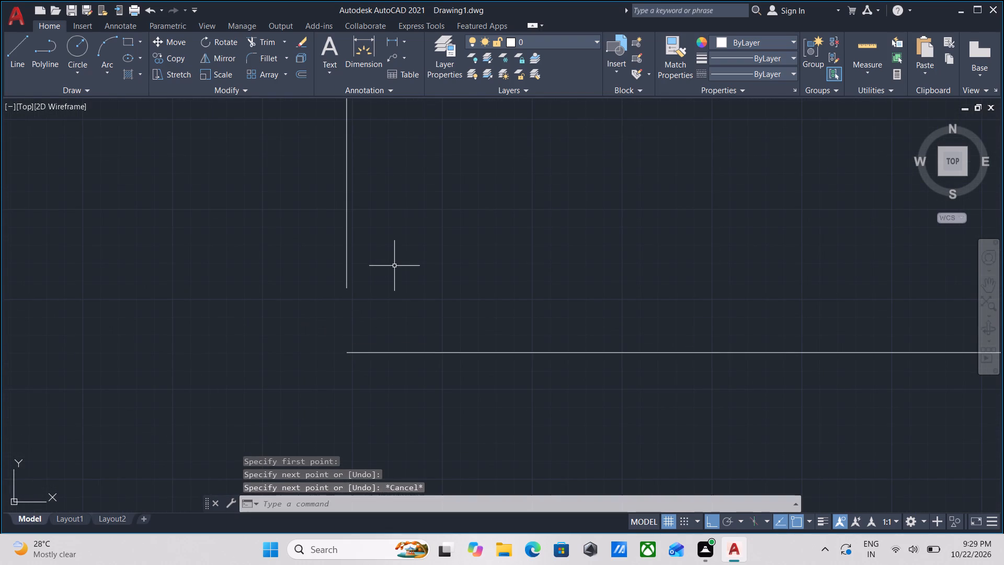
Draw a 9" vertical line joining the left outer wall line's lower end to the front boundary line.
{"action": "key", "text": "l"}
{"action": "key", "text": "Return"}
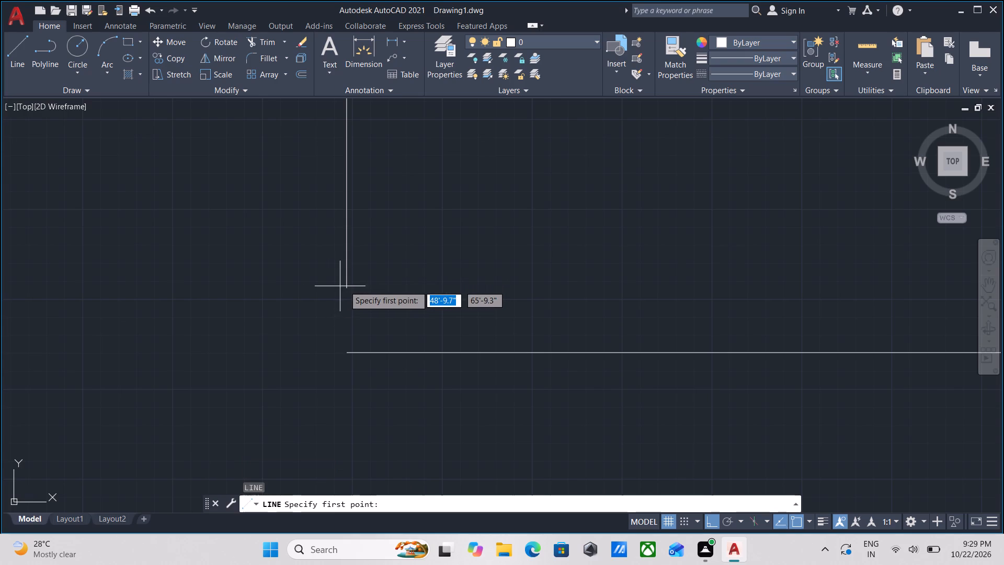
{"action": "left_click", "coordinate": [346, 286]}
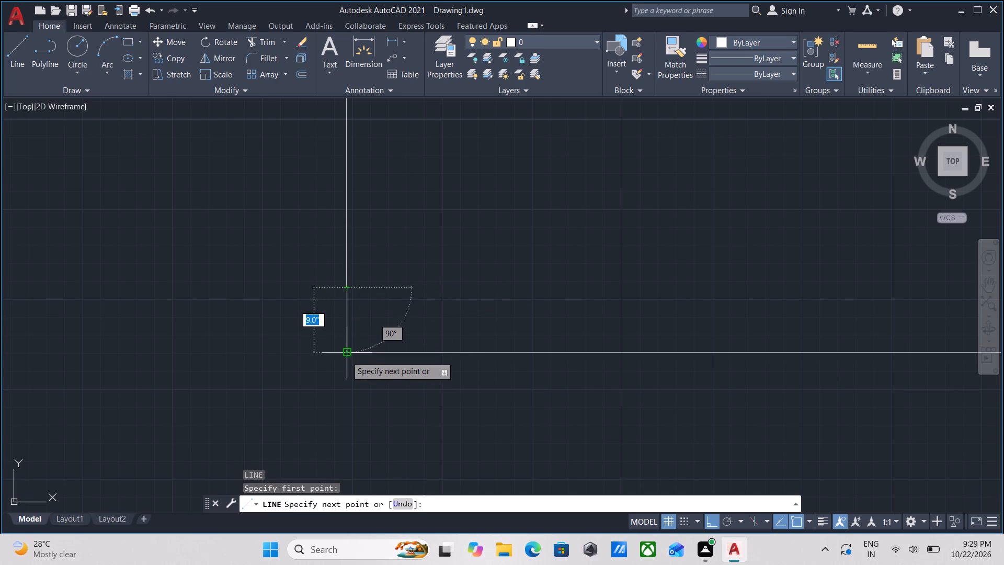
{"action": "left_click", "coordinate": [346, 356]}
{"action": "key", "text": "Escape"}
Draw a 3' vertical line from the bottom room's outer lower-right corner down to the front boundary line's right end.
{"action": "scroll", "coordinate": [392, 313], "scroll_direction": "down", "scroll_amount": 4}
{"action": "middle_click_drag", "start_coordinate": [396, 312], "coordinate": [391, 312]}
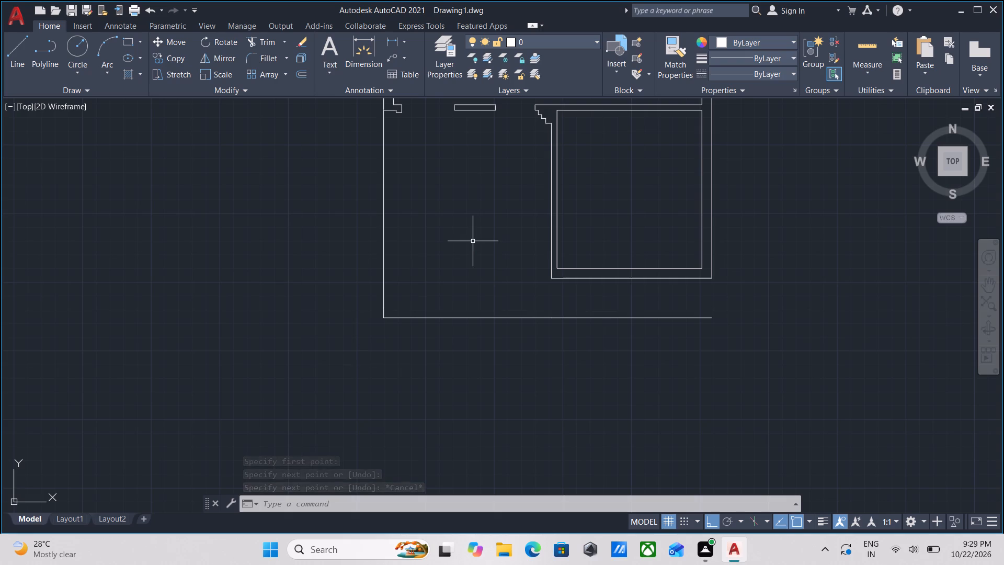
{"action": "key", "text": "l"}
{"action": "key", "text": "Return"}
{"action": "scroll", "coordinate": [828, 284], "scroll_direction": "up", "scroll_amount": 2}
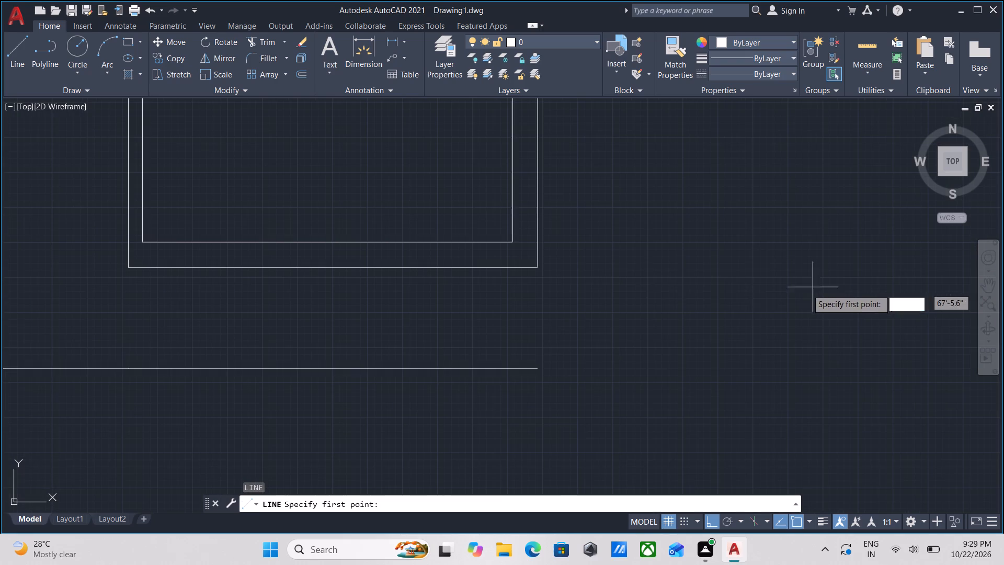
{"action": "left_click", "coordinate": [537, 267]}
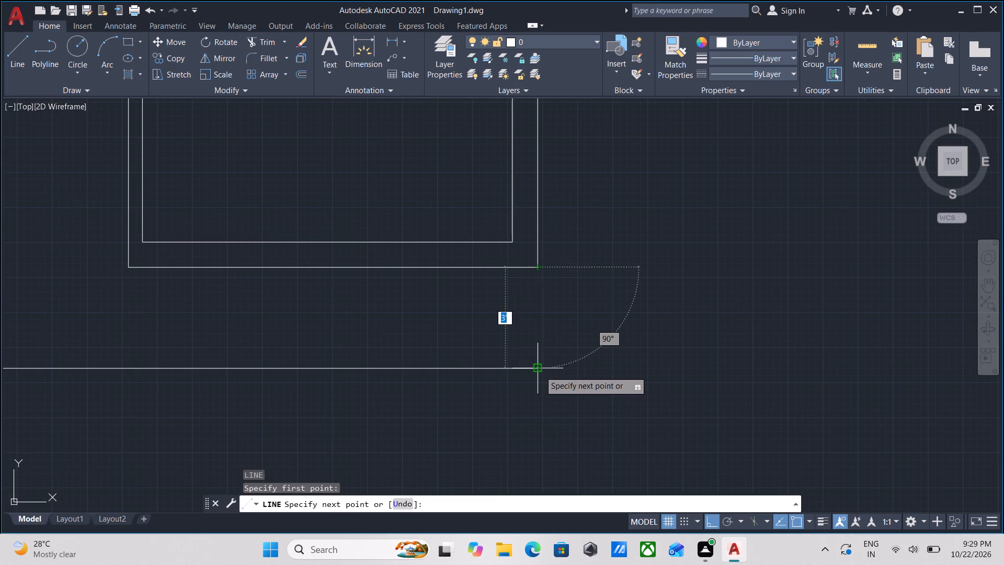
{"action": "left_click", "coordinate": [540, 371]}
{"action": "key", "text": "Escape"}
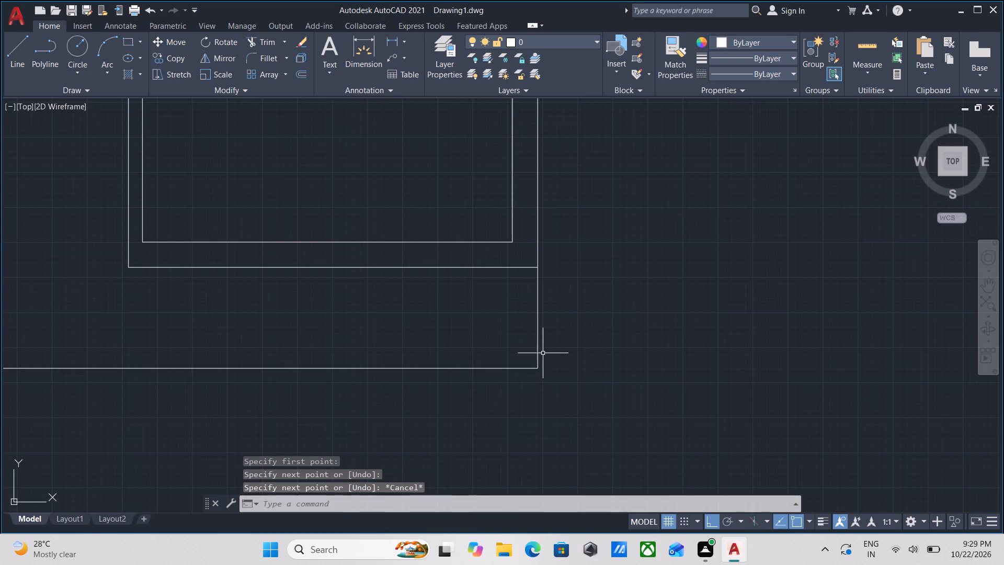
Offset the new 3' vertical boundary line 5" inward to the left.
{"action": "middle_click_drag", "start_coordinate": [543, 344], "coordinate": [627, 383]}
{"action": "left_click", "coordinate": [627, 371]}
{"action": "left_click", "coordinate": [612, 361]}
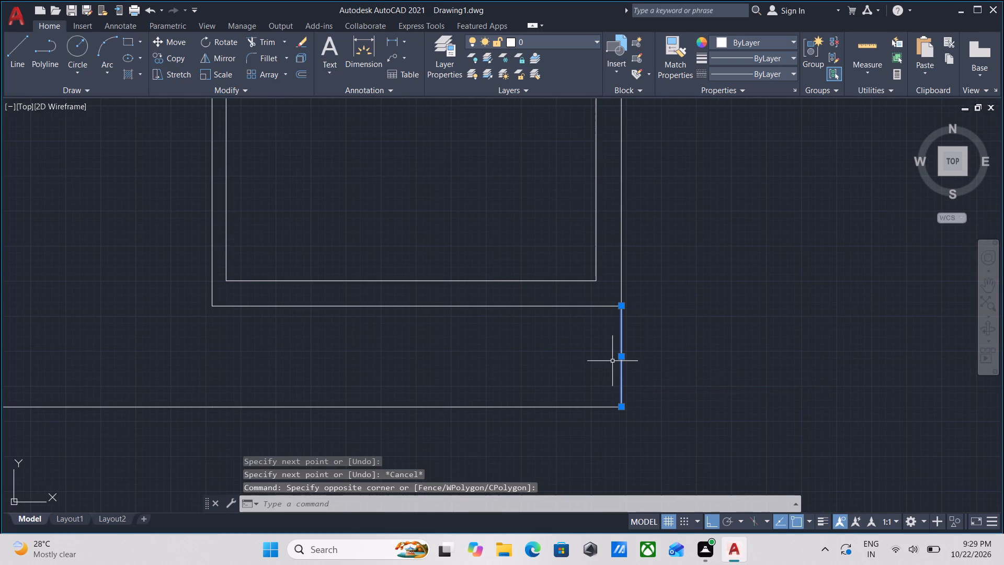
{"action": "key", "text": "o"}
{"action": "key", "text": "Return"}
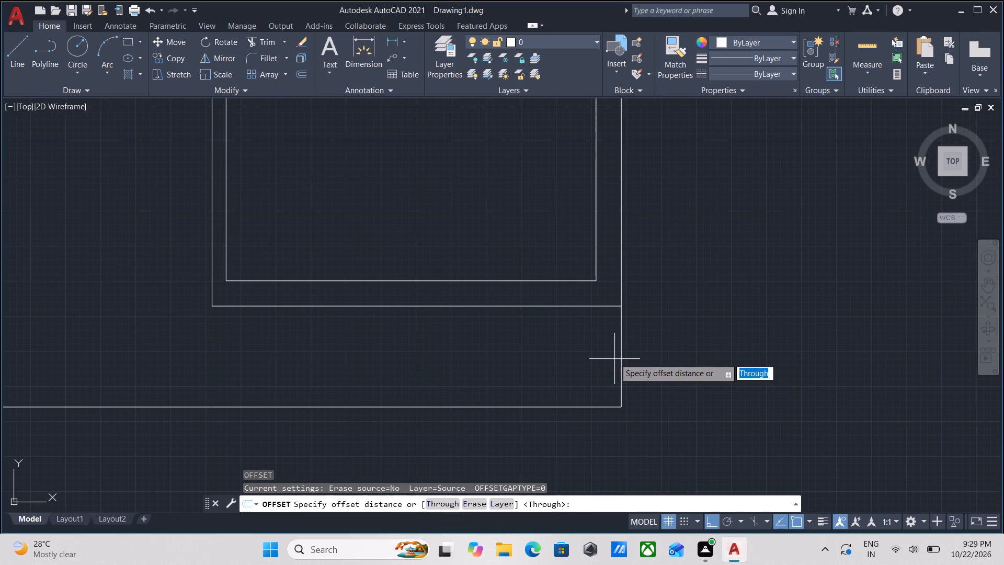
{"action": "left_click", "coordinate": [619, 356]}
{"action": "left_click", "coordinate": [583, 358]}
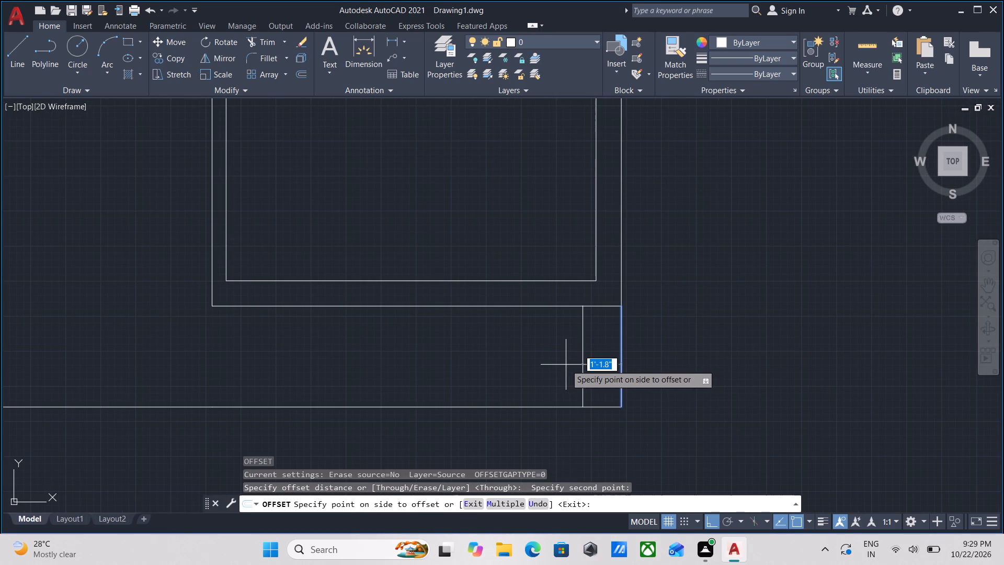
{"action": "key", "text": "5"}
{"action": "key", "text": "shift+quotedbl"}
{"action": "key", "text": "Return"}
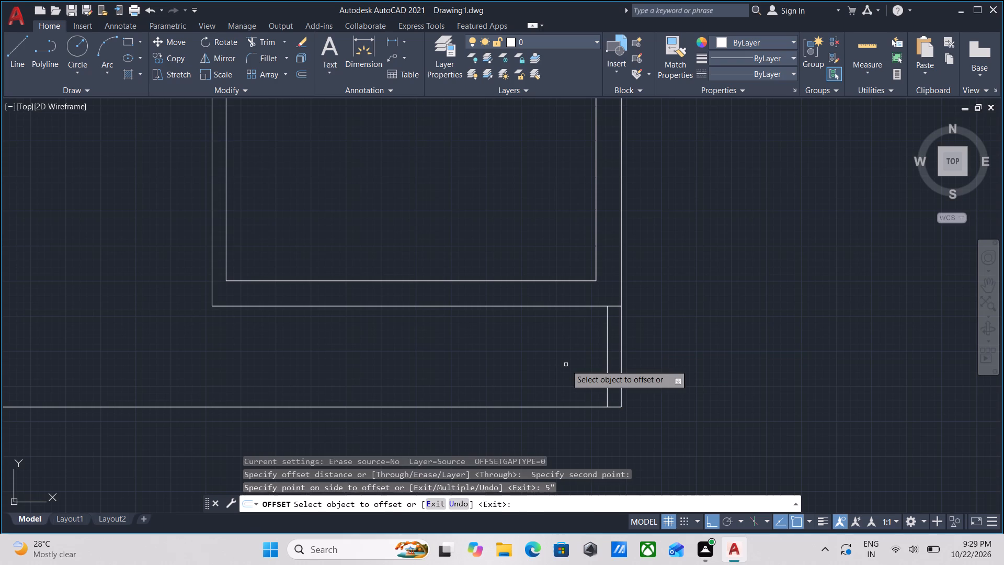
Offset the front boundary line segment below the bottom room 5" upward.
{"action": "middle_click_drag", "start_coordinate": [541, 442], "coordinate": [627, 468]}
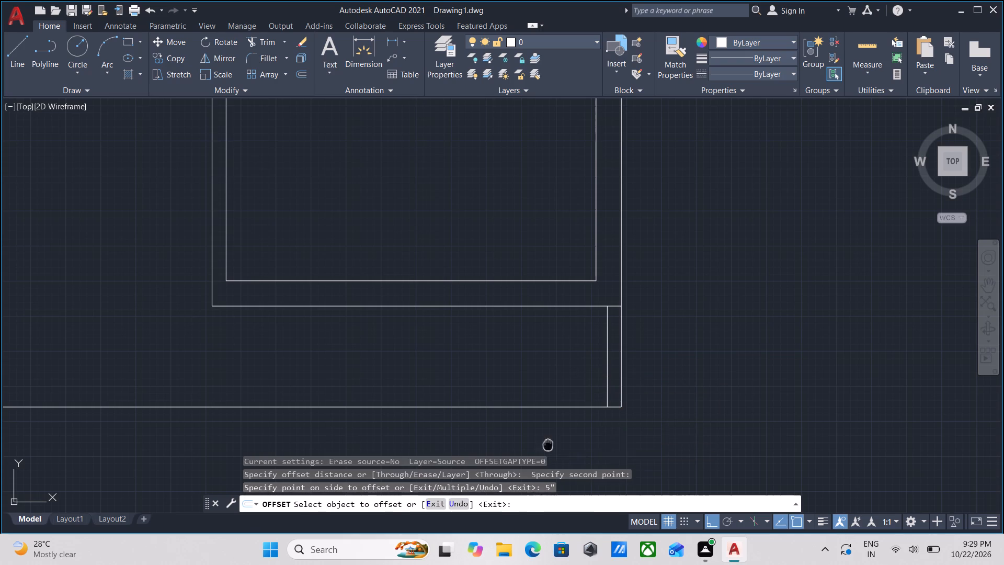
{"action": "middle_click_drag", "start_coordinate": [627, 468], "coordinate": [687, 477]}
{"action": "left_click", "coordinate": [664, 442]}
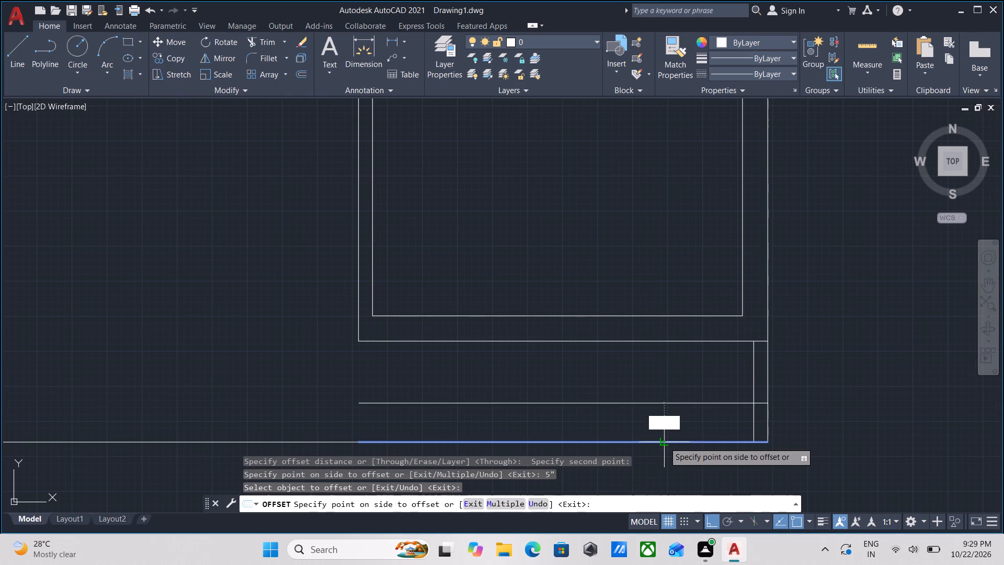
{"action": "scroll", "coordinate": [665, 428], "scroll_direction": "down", "scroll_amount": 1}
{"action": "middle_click_drag", "start_coordinate": [665, 428], "coordinate": [687, 423]}
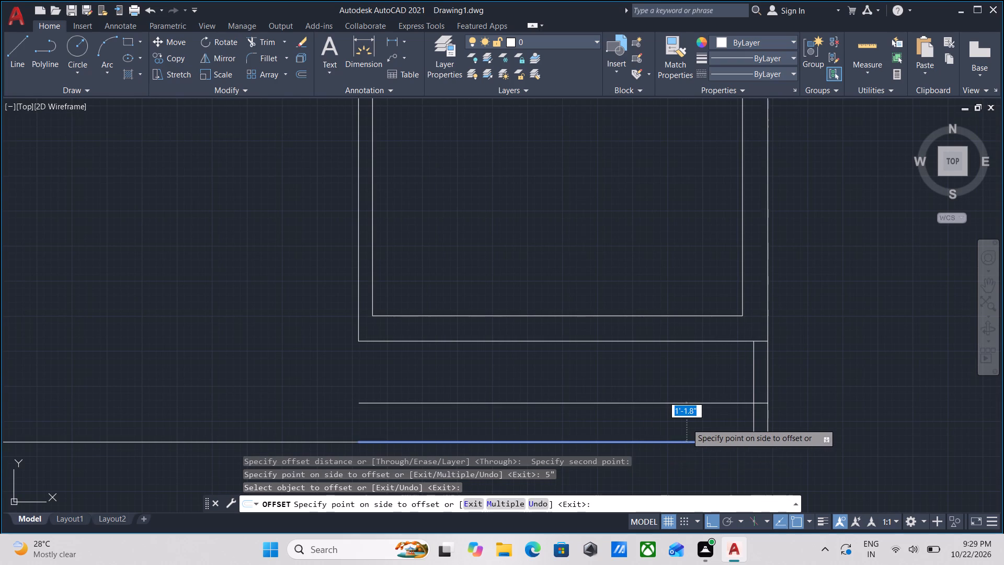
{"action": "key", "text": "5"}
{"action": "key", "text": "shift+quotedbl"}
{"action": "key", "text": "Return"}
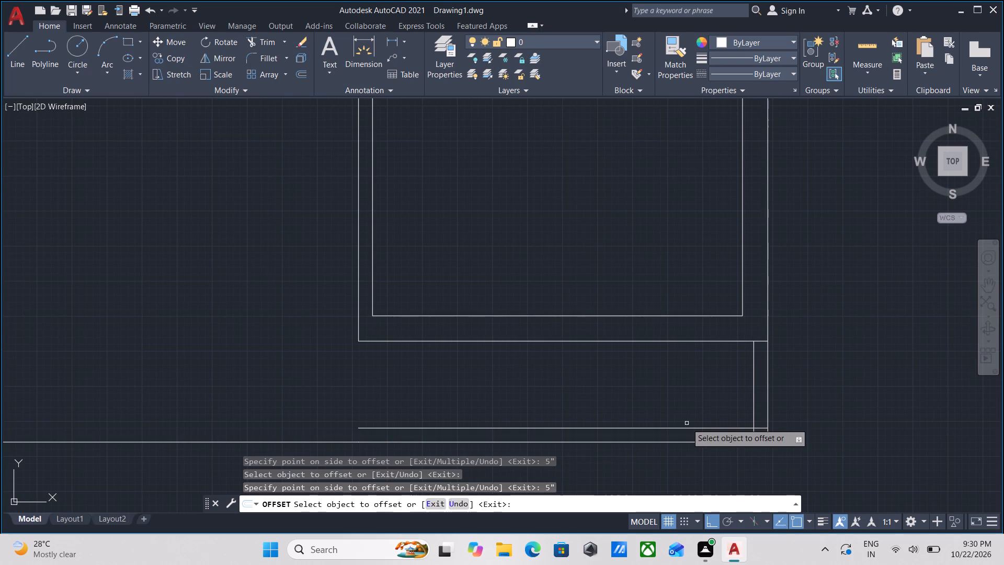
{"action": "key", "text": "Escape"}
Trim the overlapping ends of the two inner boundary lines at the front boundary wall's lower-right corner.
{"action": "scroll", "coordinate": [823, 444], "scroll_direction": "up", "scroll_amount": 2}
{"action": "middle_click_drag", "start_coordinate": [687, 385], "coordinate": [697, 388]}
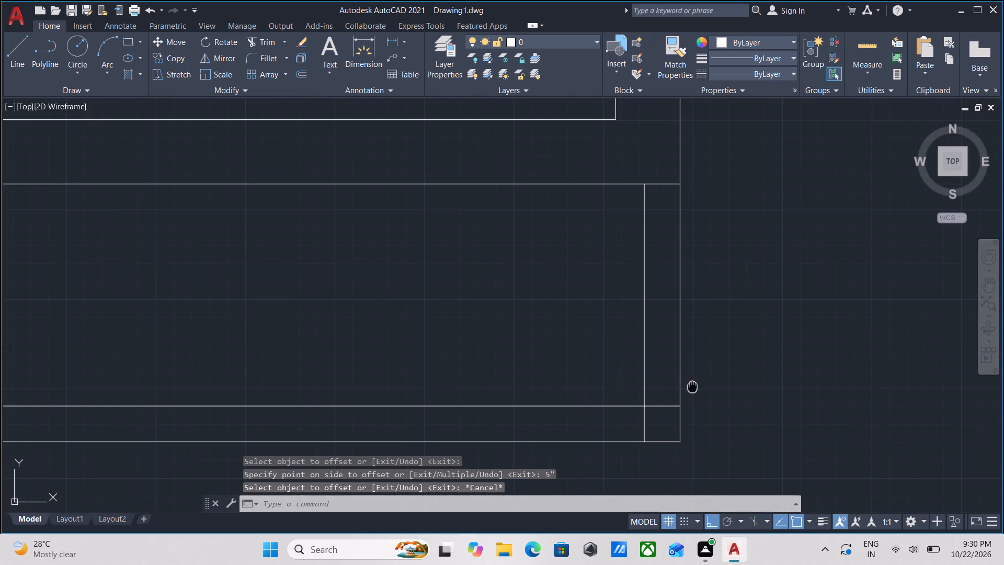
{"action": "middle_click_drag", "start_coordinate": [697, 388], "coordinate": [698, 389]}
{"action": "type", "text": "TR"}
{"action": "key", "text": "Return"}
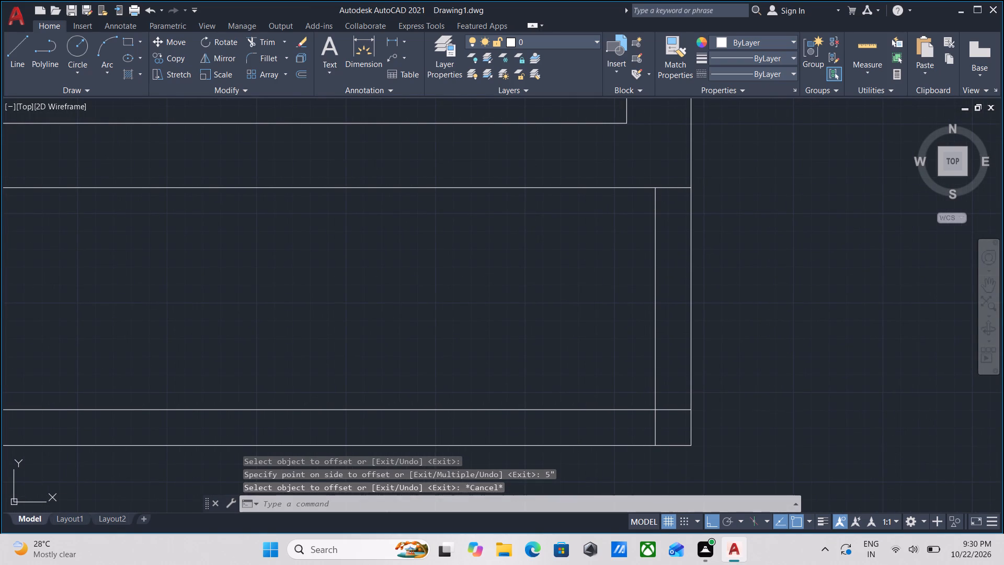
{"action": "left_click", "coordinate": [674, 393]}
{"action": "left_click", "coordinate": [674, 421]}
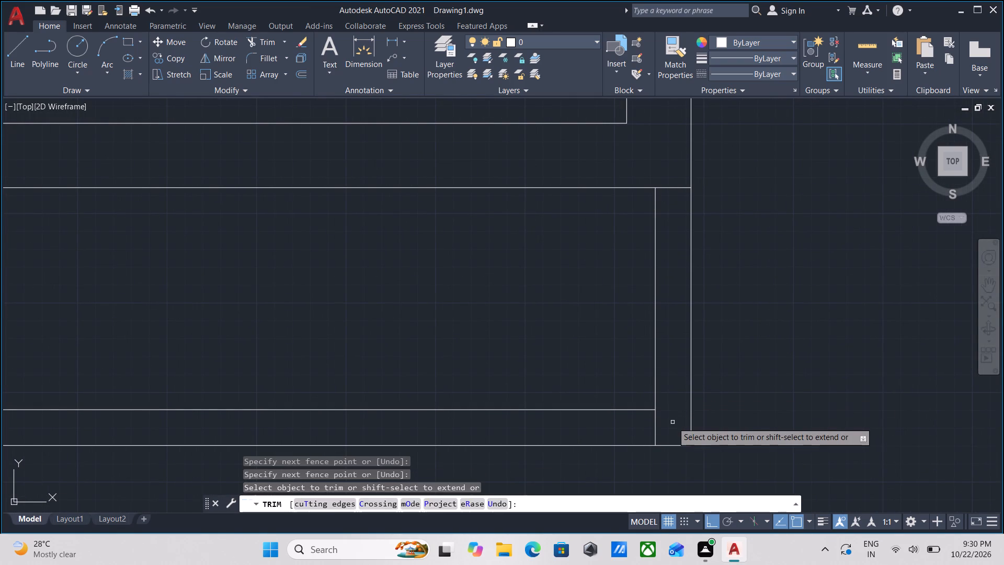
{"action": "left_click", "coordinate": [667, 425]}
{"action": "left_click", "coordinate": [628, 424]}
{"action": "key", "text": "Escape"}
Offset the front boundary line segment between the left outer wall and the bottom room 5" upward.
{"action": "scroll", "coordinate": [629, 424], "scroll_direction": "down", "scroll_amount": 3}
{"action": "middle_click_drag", "start_coordinate": [629, 424], "coordinate": [759, 396]}
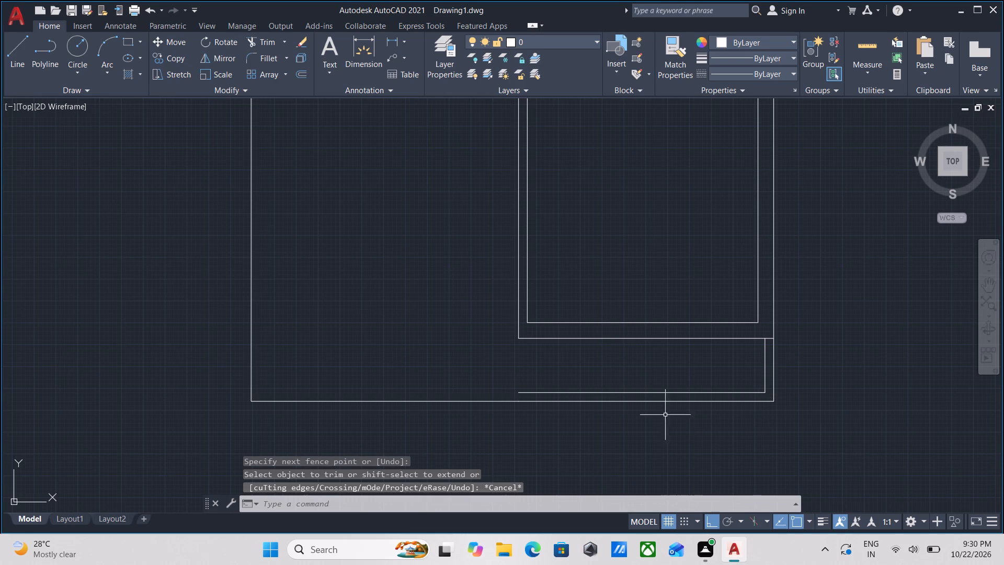
{"action": "middle_click_drag", "start_coordinate": [634, 413], "coordinate": [752, 390]}
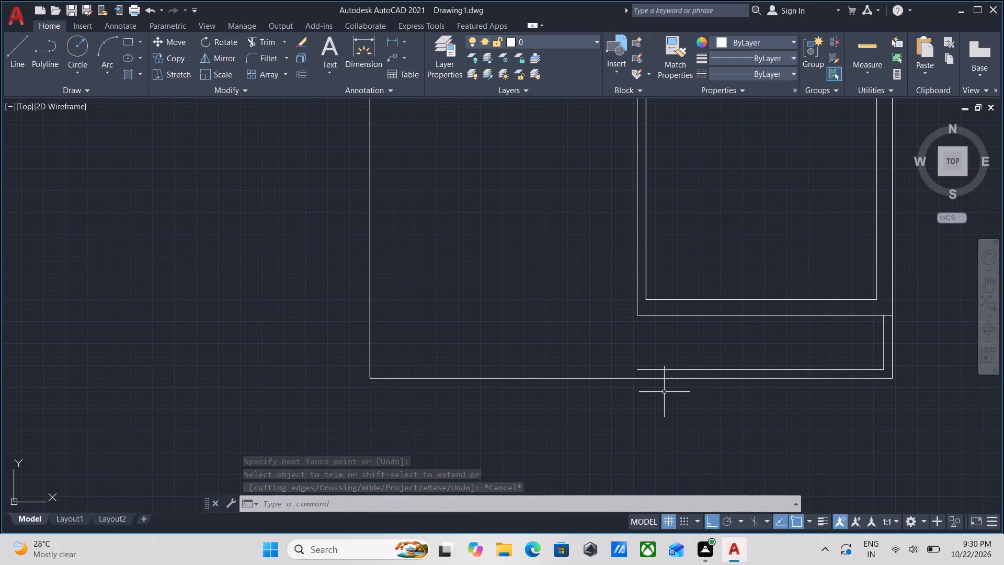
{"action": "left_click", "coordinate": [604, 406]}
{"action": "left_click", "coordinate": [572, 366]}
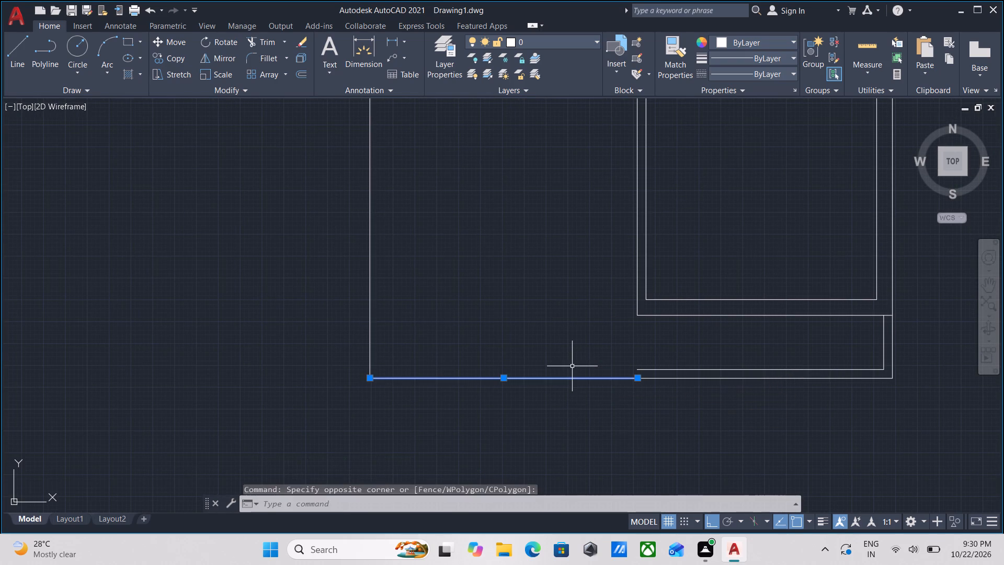
{"action": "middle_click_drag", "start_coordinate": [572, 366], "coordinate": [571, 382]}
{"action": "key", "text": "o"}
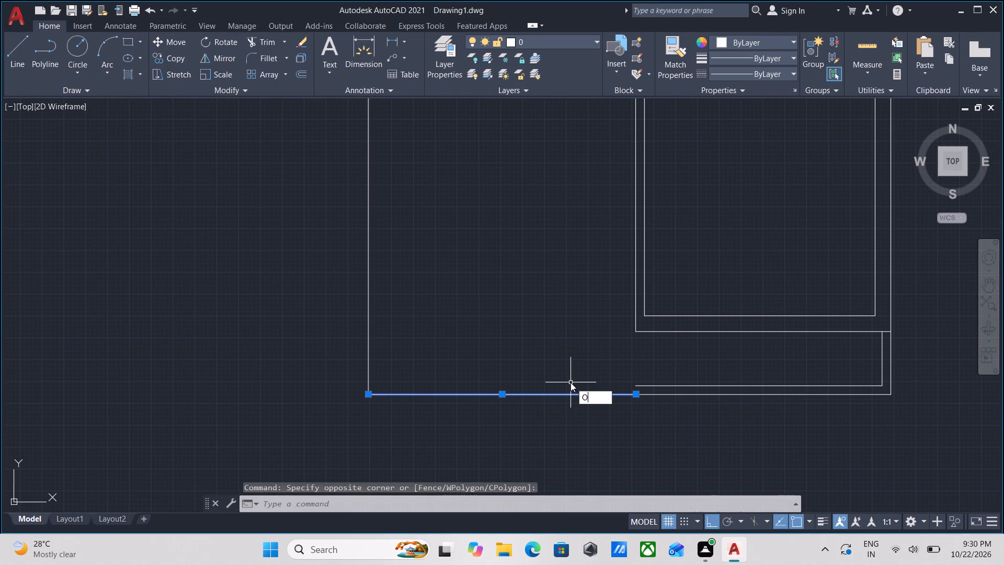
{"action": "key", "text": "Return"}
{"action": "left_click", "coordinate": [499, 391]}
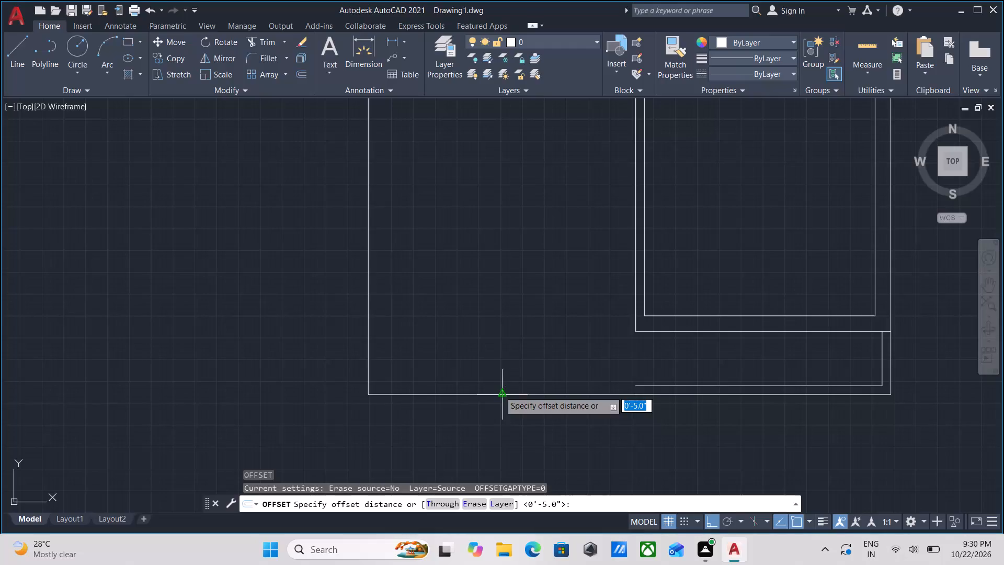
{"action": "left_click", "coordinate": [508, 357]}
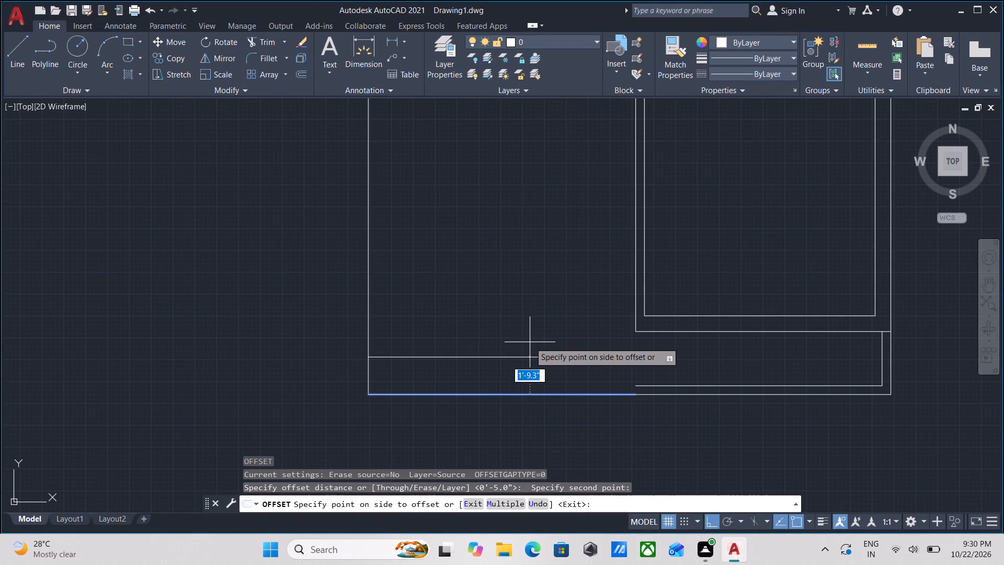
{"action": "key", "text": "5"}
{"action": "key", "text": "shift+quotedbl"}
{"action": "key", "text": "Return"}
{"action": "key", "text": "Escape"}
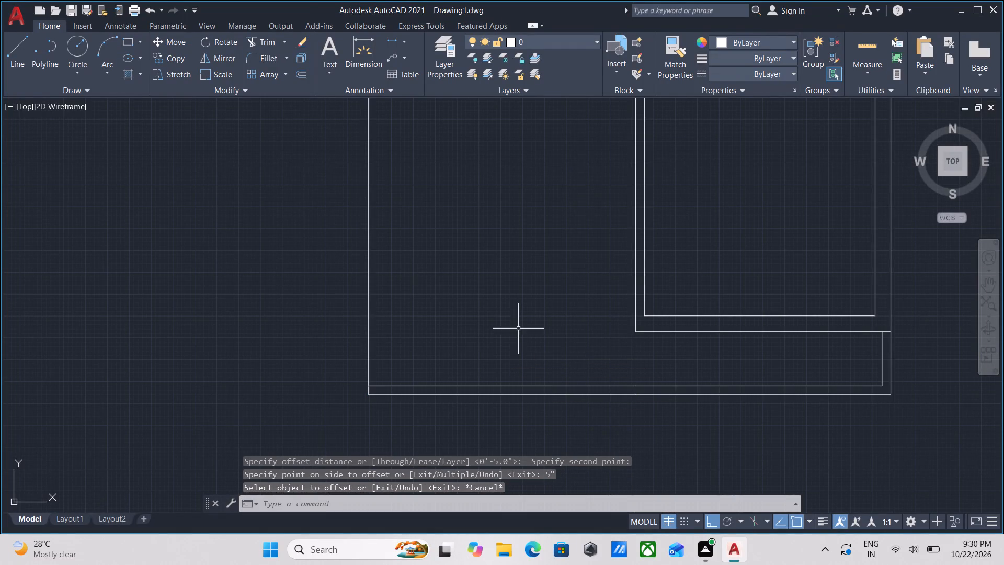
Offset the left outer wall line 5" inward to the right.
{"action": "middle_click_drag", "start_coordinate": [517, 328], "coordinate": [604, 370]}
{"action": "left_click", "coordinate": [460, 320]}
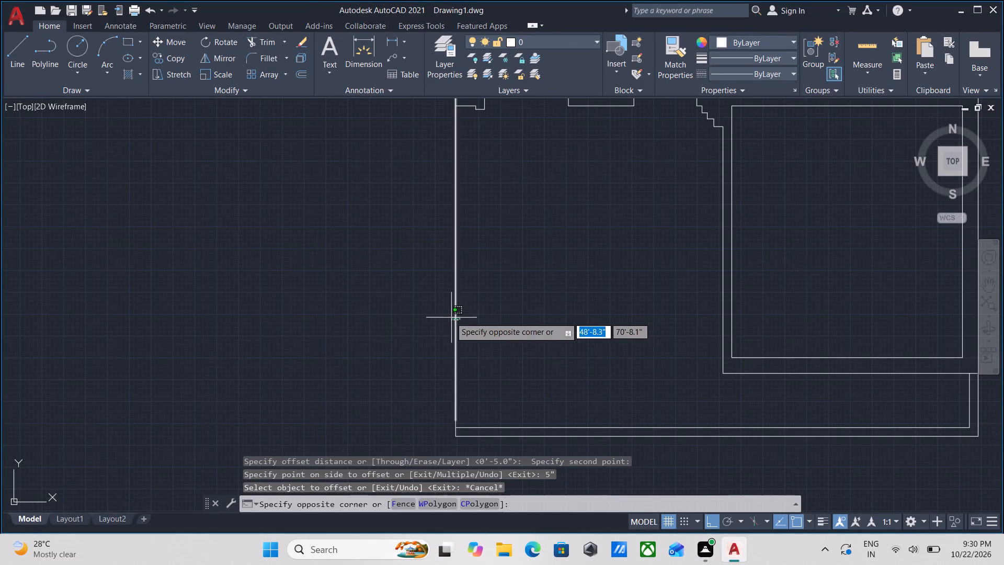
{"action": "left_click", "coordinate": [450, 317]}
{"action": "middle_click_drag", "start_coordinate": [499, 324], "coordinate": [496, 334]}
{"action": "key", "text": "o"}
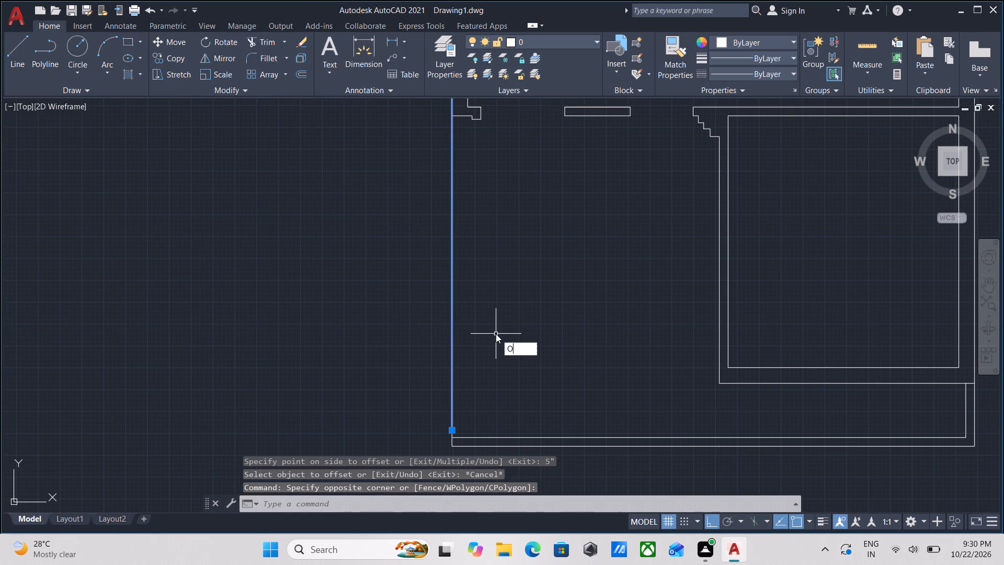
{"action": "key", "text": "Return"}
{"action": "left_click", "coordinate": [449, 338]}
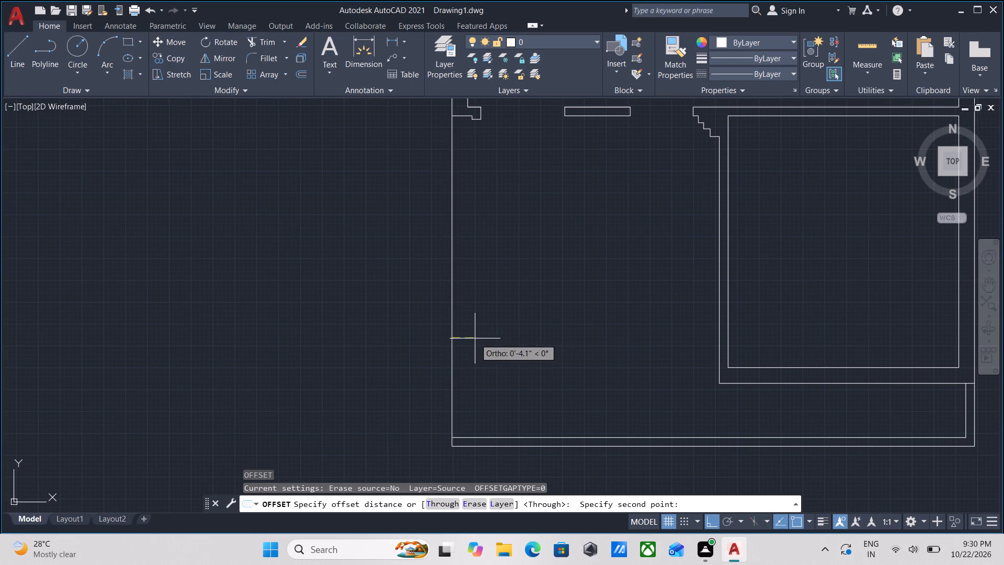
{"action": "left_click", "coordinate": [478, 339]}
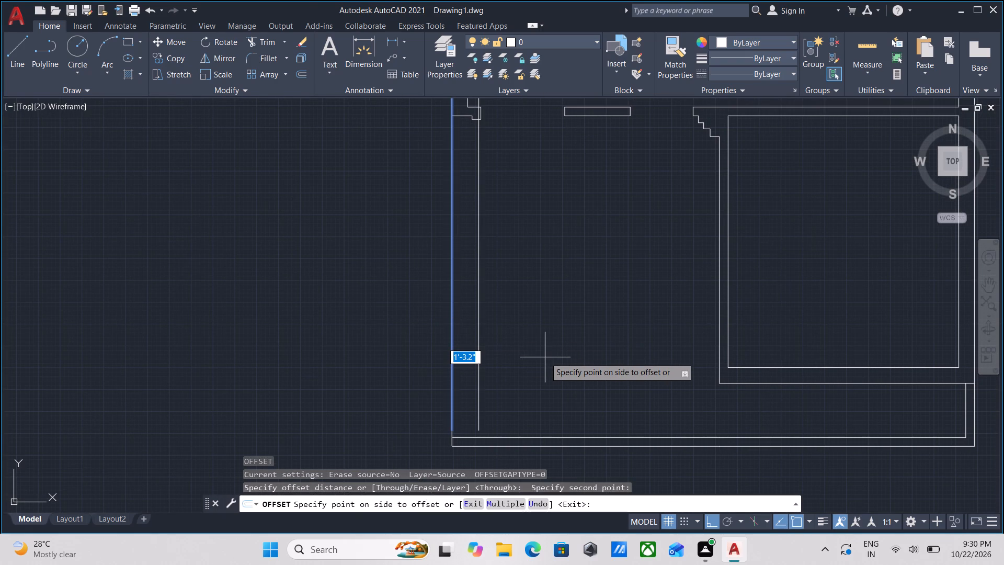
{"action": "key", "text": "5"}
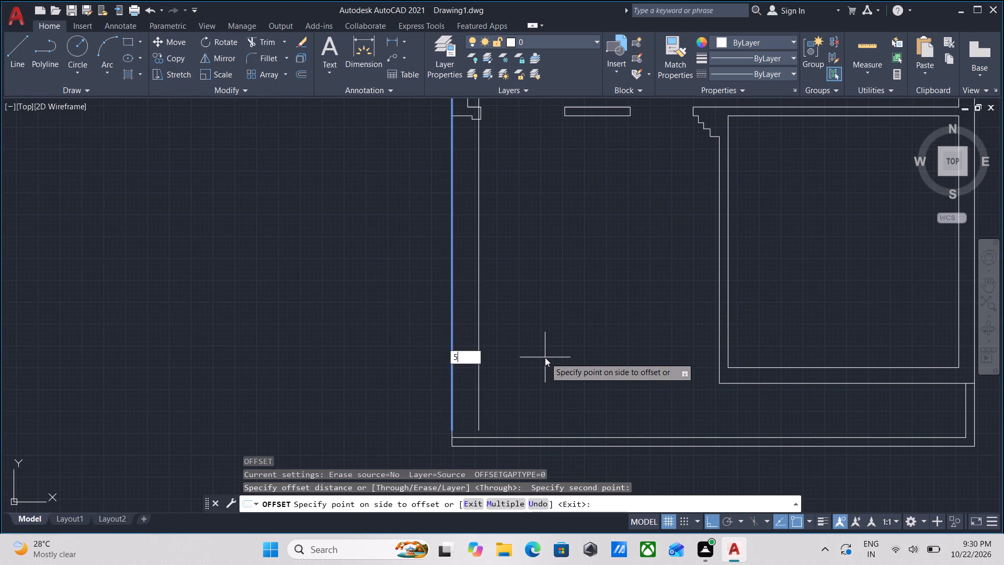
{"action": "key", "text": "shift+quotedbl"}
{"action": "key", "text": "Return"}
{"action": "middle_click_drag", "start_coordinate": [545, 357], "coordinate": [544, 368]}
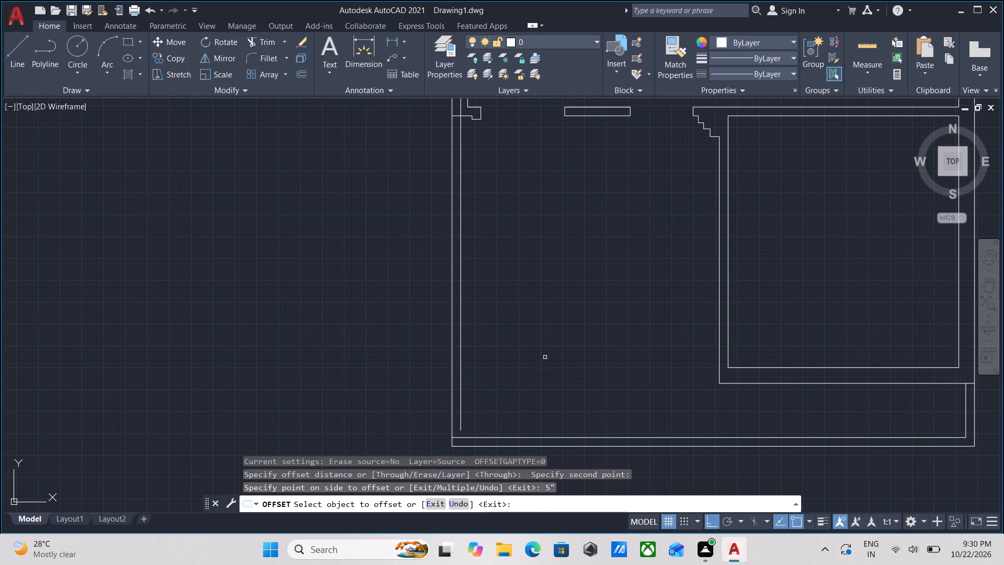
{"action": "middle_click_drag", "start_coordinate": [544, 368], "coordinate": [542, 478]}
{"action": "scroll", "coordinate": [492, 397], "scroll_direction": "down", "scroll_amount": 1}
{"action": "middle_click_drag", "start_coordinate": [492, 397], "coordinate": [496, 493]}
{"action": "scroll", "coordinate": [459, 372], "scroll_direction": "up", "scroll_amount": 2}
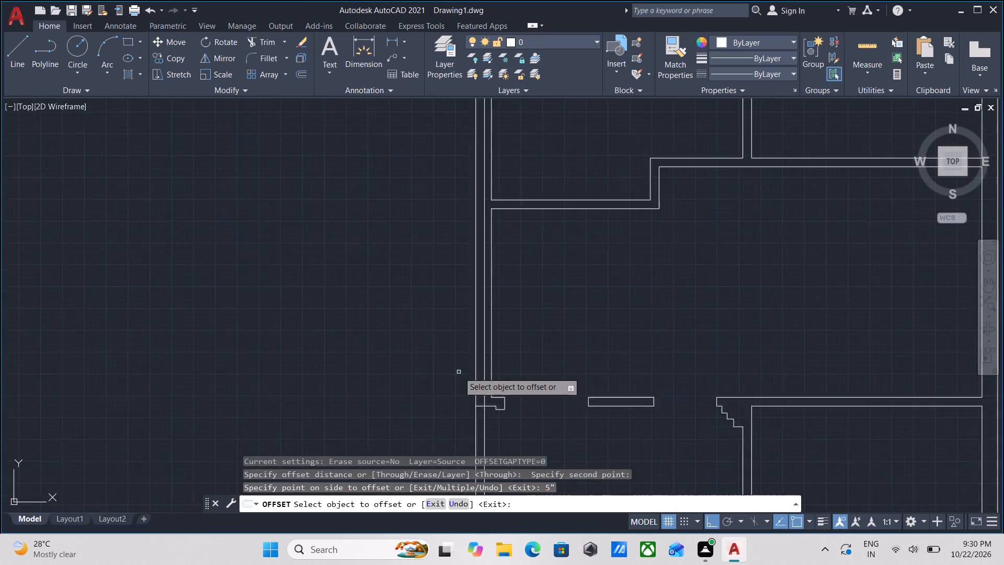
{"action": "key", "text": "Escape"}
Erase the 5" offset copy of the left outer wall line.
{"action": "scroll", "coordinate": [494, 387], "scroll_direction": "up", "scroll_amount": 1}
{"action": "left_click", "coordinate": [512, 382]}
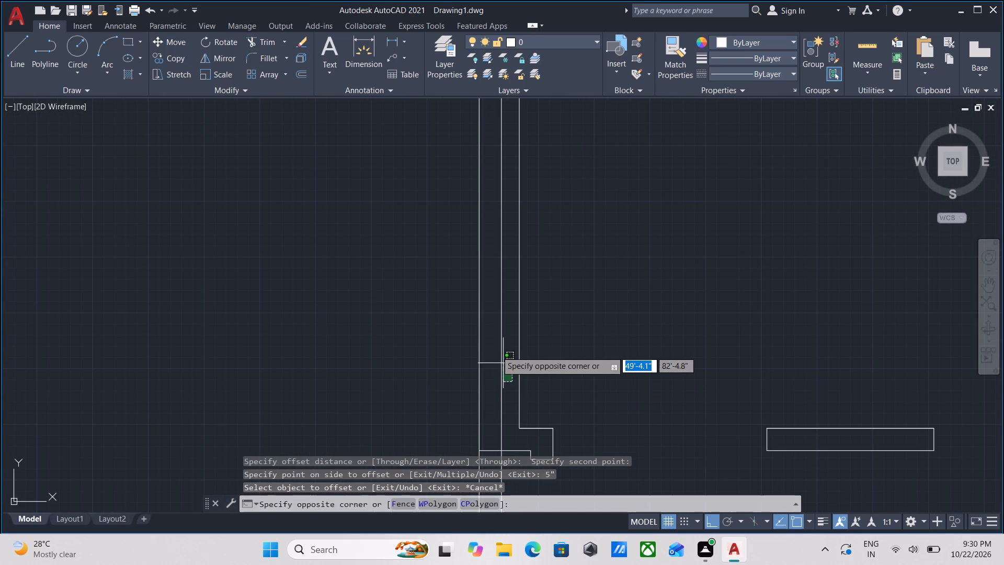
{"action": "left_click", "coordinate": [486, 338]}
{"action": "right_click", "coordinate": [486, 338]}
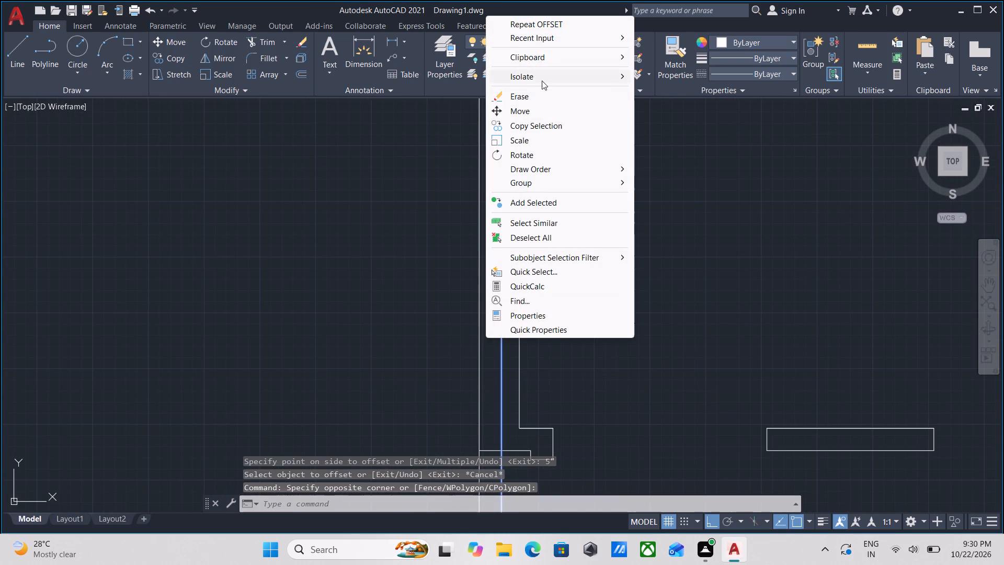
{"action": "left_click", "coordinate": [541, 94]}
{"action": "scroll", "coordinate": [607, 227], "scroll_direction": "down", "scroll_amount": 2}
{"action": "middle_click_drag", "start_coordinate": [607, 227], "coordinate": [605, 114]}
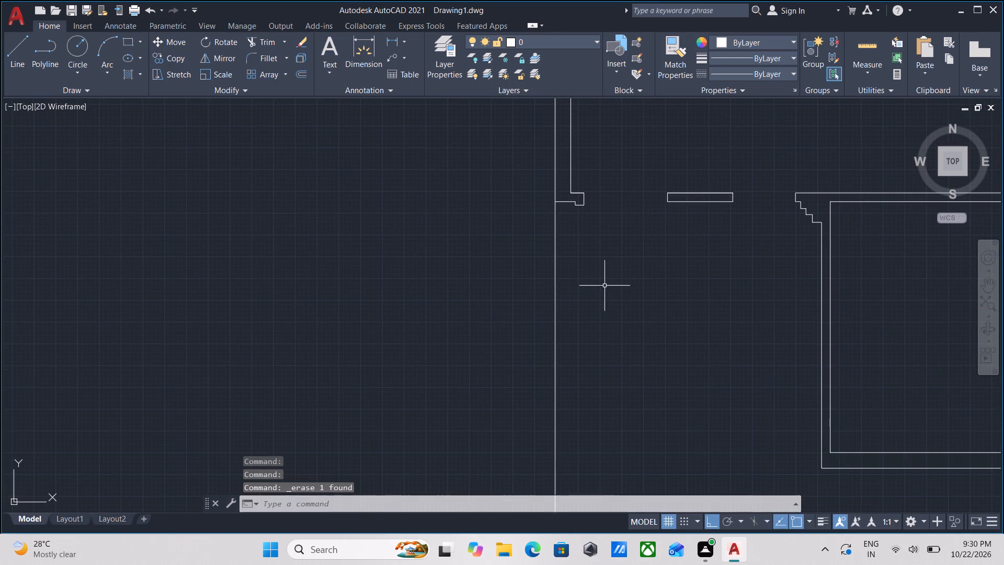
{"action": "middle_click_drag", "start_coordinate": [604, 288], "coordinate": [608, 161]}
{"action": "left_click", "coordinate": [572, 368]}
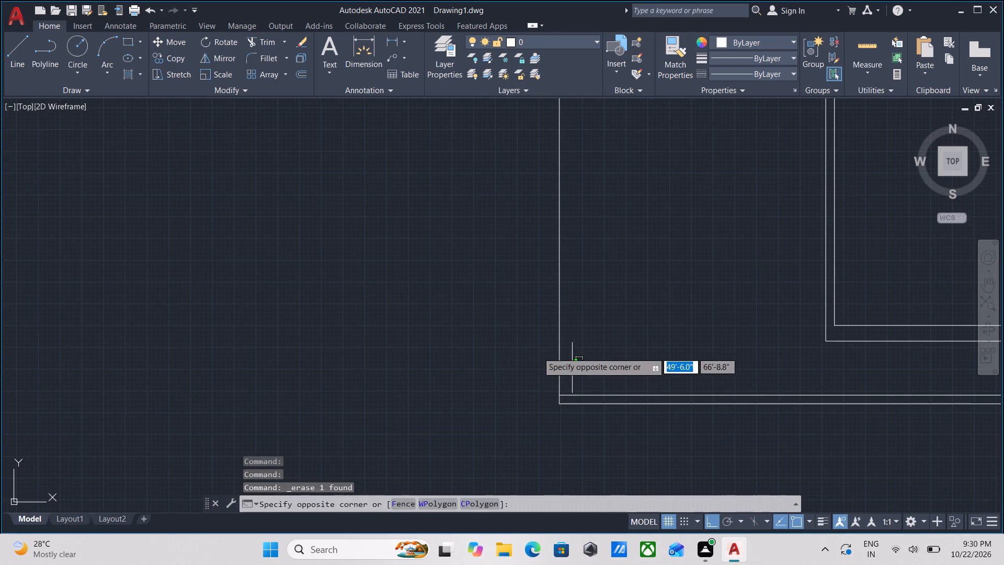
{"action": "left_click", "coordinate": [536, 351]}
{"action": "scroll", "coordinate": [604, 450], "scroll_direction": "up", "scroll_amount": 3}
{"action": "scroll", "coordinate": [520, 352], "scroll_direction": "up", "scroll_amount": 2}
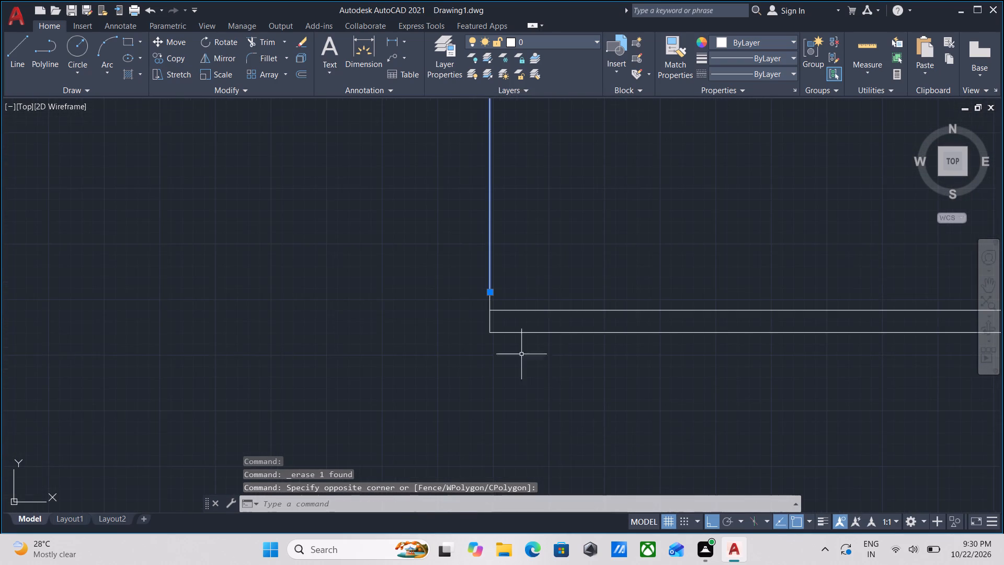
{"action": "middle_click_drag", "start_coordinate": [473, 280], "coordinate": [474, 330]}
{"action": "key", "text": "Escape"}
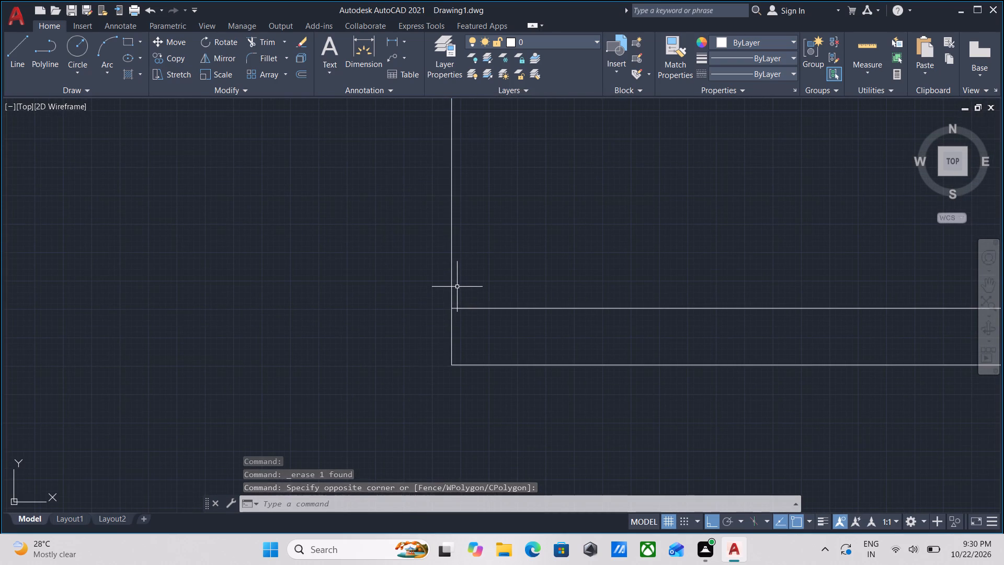
Offset the left outer wall line 5" inward to the right to form the left boundary wall's inner face.
{"action": "left_click", "coordinate": [457, 287]}
{"action": "left_click", "coordinate": [442, 275]}
{"action": "left_click", "coordinate": [464, 247]}
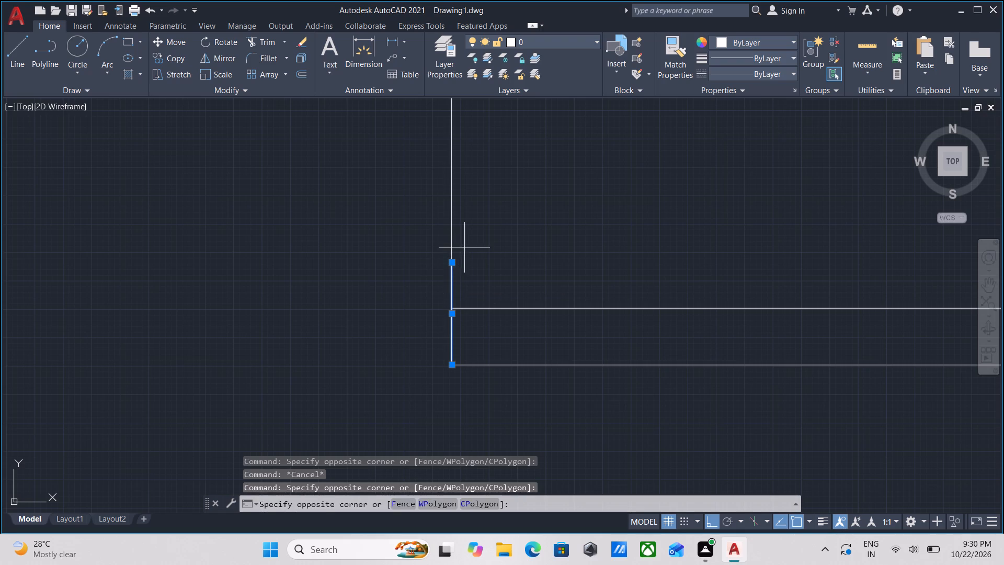
{"action": "left_click", "coordinate": [426, 218]}
{"action": "scroll", "coordinate": [481, 241], "scroll_direction": "down", "scroll_amount": 3}
{"action": "middle_click_drag", "start_coordinate": [497, 235], "coordinate": [485, 468]}
{"action": "scroll", "coordinate": [485, 468], "scroll_direction": "down", "scroll_amount": 3}
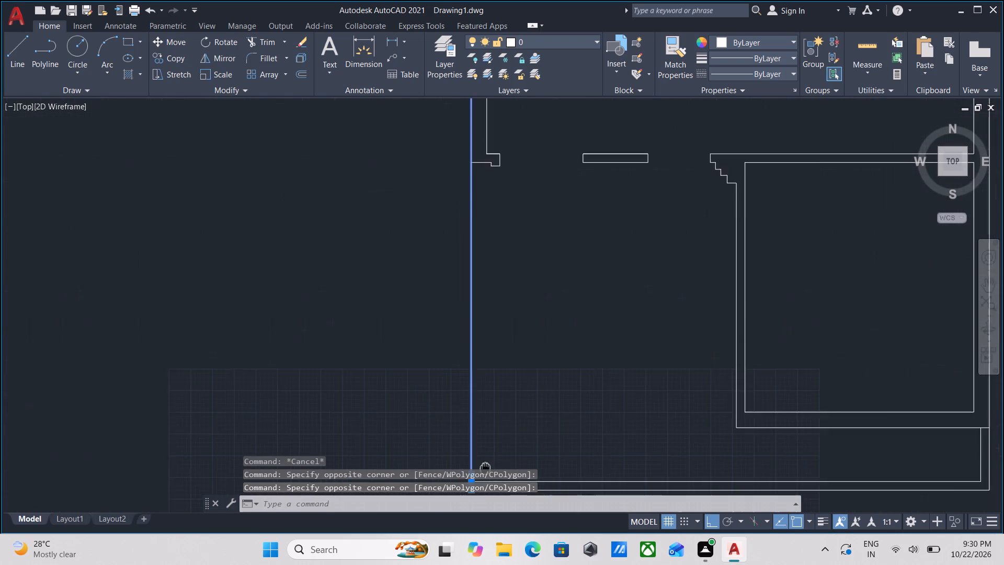
{"action": "scroll", "coordinate": [509, 406], "scroll_direction": "down", "scroll_amount": 3}
{"action": "scroll", "coordinate": [512, 359], "scroll_direction": "up", "scroll_amount": 3}
{"action": "middle_click_drag", "start_coordinate": [507, 361], "coordinate": [515, 280]}
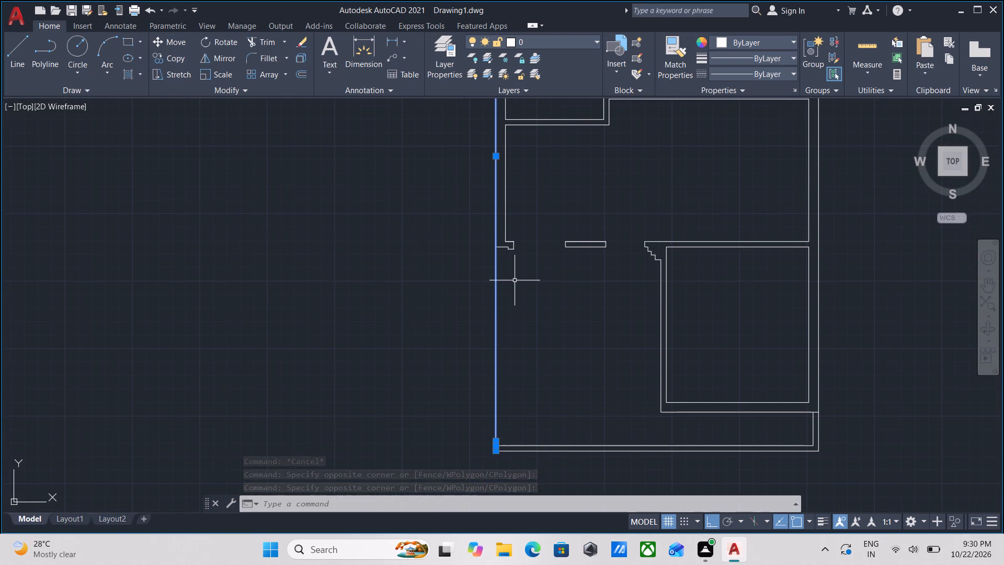
{"action": "key", "text": "o"}
{"action": "key", "text": "Return"}
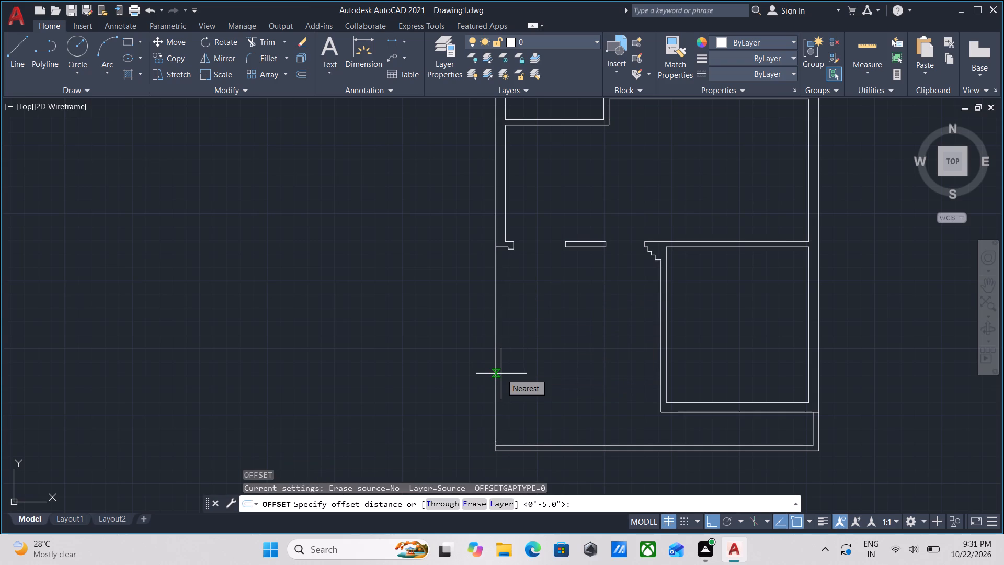
{"action": "scroll", "coordinate": [501, 374], "scroll_direction": "up", "scroll_amount": 2}
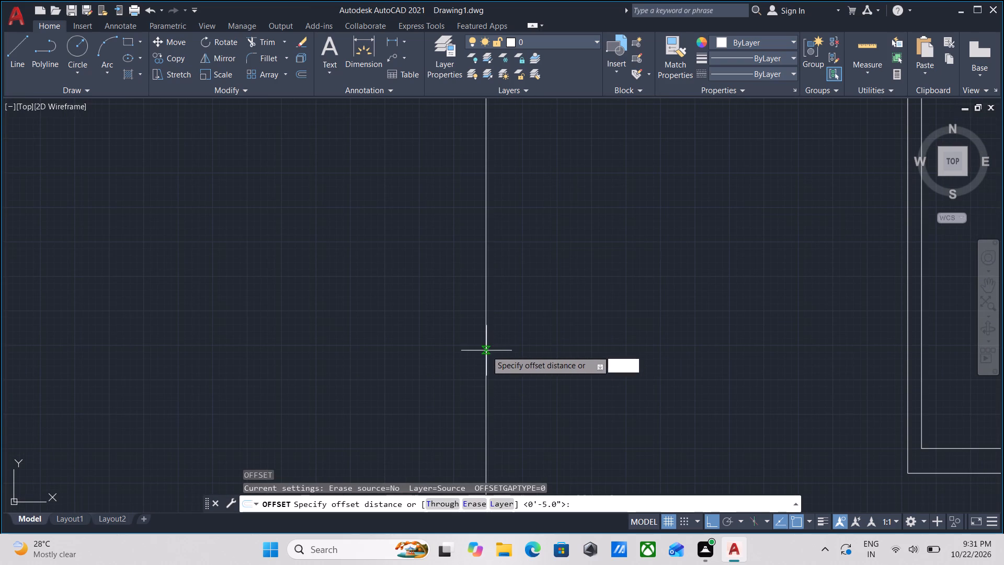
{"action": "left_click", "coordinate": [486, 351]}
{"action": "left_click", "coordinate": [521, 345]}
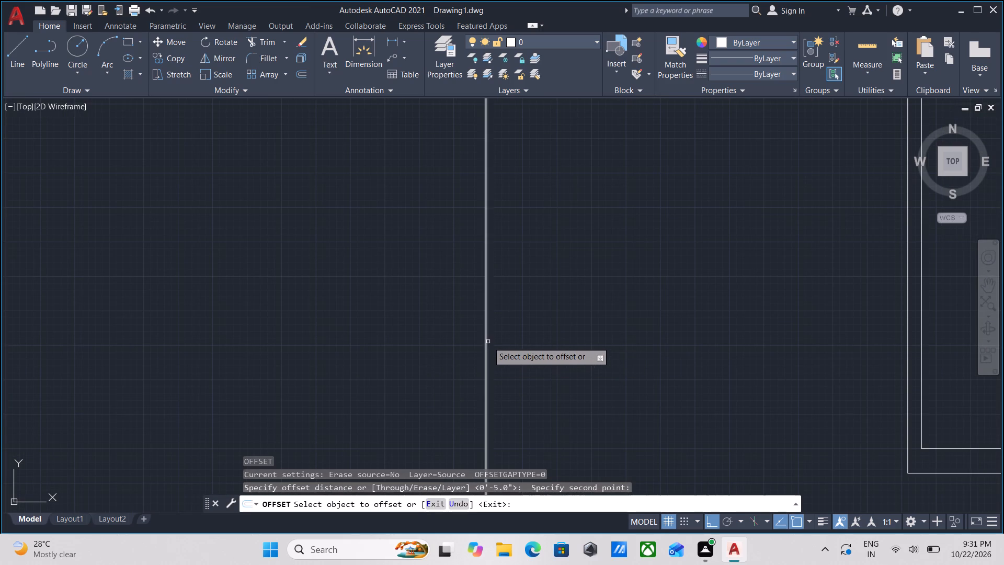
{"action": "left_click", "coordinate": [485, 338]}
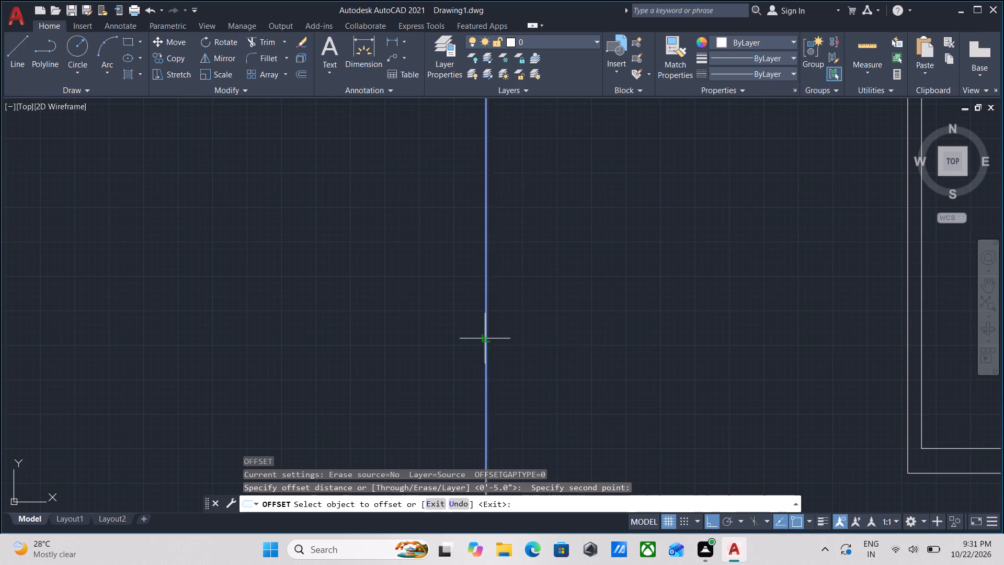
{"action": "key", "text": "5"}
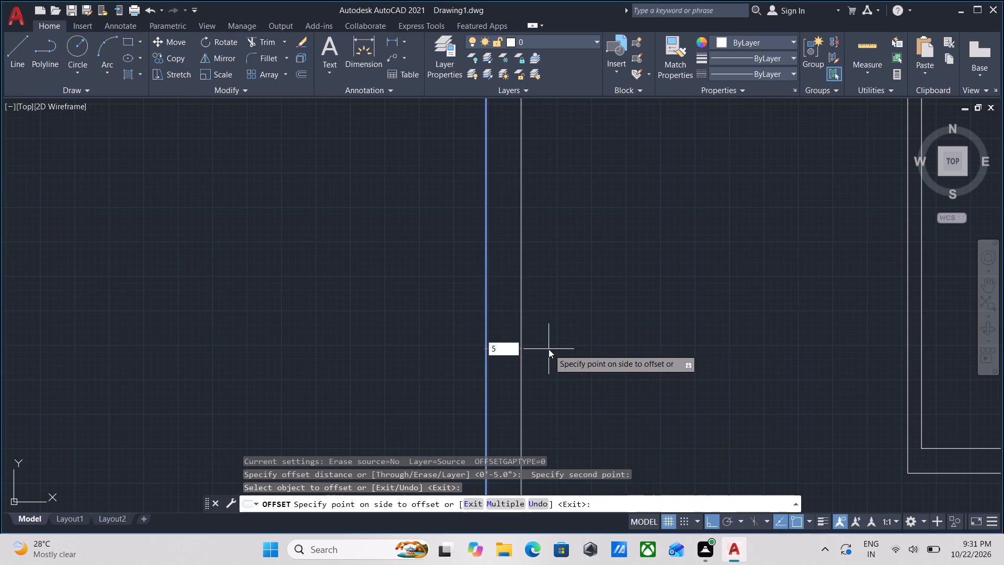
{"action": "key", "text": "shift+quotedbl"}
{"action": "key", "text": "Return"}
{"action": "scroll", "coordinate": [550, 349], "scroll_direction": "down", "scroll_amount": 3}
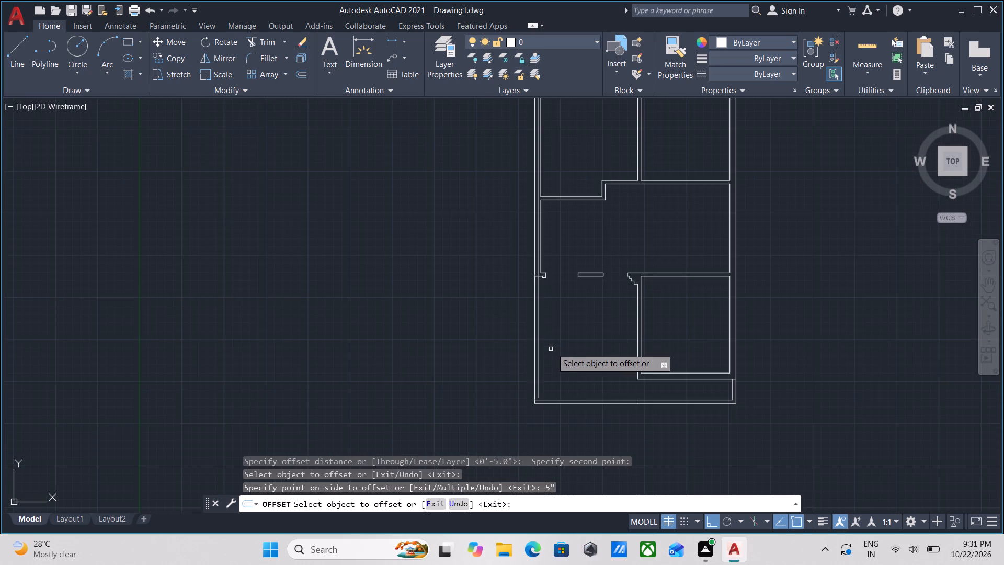
{"action": "scroll", "coordinate": [560, 343], "scroll_direction": "down", "scroll_amount": 1}
{"action": "key", "text": "Escape"}
Trim away the left boundary wall's inner-face line above the wall stub at the living area's lower-left corner.
{"action": "scroll", "coordinate": [552, 309], "scroll_direction": "up", "scroll_amount": 5}
{"action": "middle_click_drag", "start_coordinate": [534, 266], "coordinate": [539, 287]}
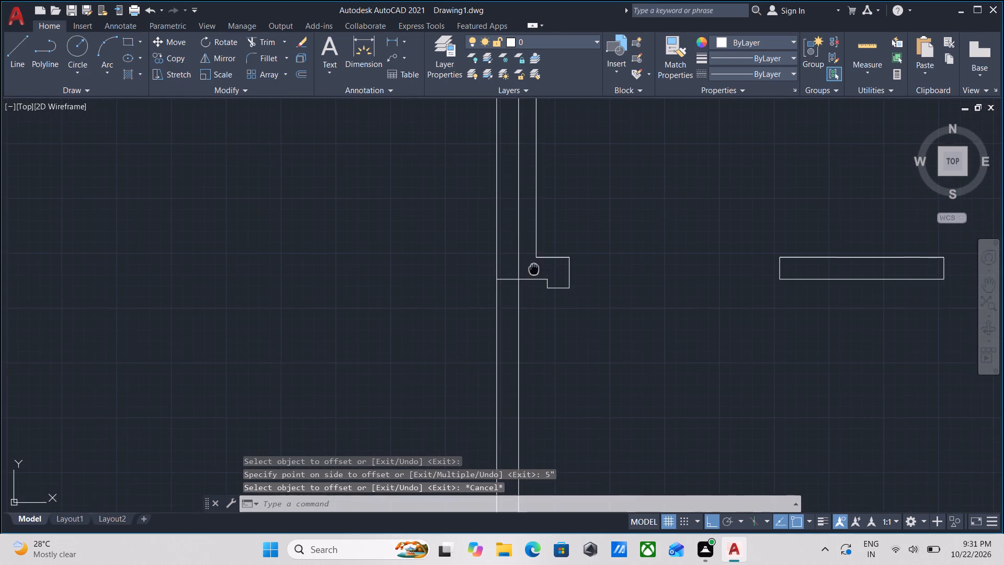
{"action": "middle_click_drag", "start_coordinate": [539, 287], "coordinate": [539, 290]}
{"action": "type", "text": "TR"}
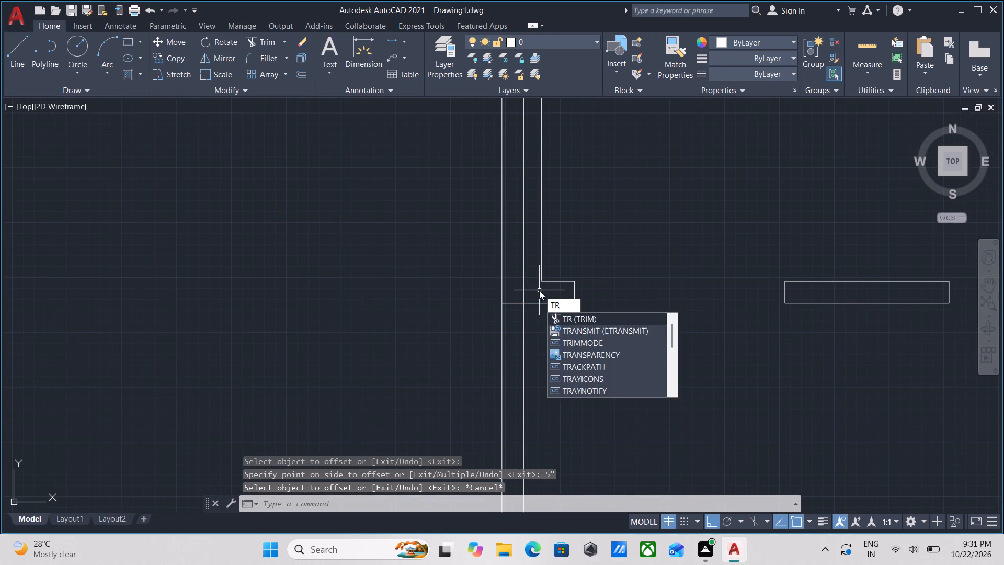
{"action": "key", "text": "Return"}
{"action": "left_click", "coordinate": [539, 290]}
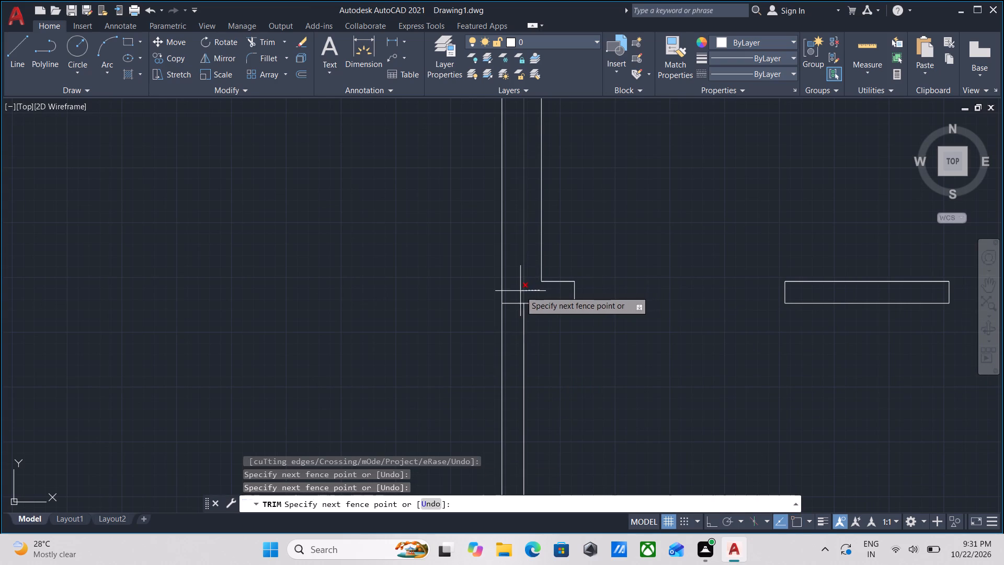
{"action": "left_click", "coordinate": [520, 291]}
{"action": "scroll", "coordinate": [520, 291], "scroll_direction": "down", "scroll_amount": 3}
{"action": "scroll", "coordinate": [585, 342], "scroll_direction": "down", "scroll_amount": 2}
{"action": "middle_click_drag", "start_coordinate": [585, 342], "coordinate": [579, 311]}
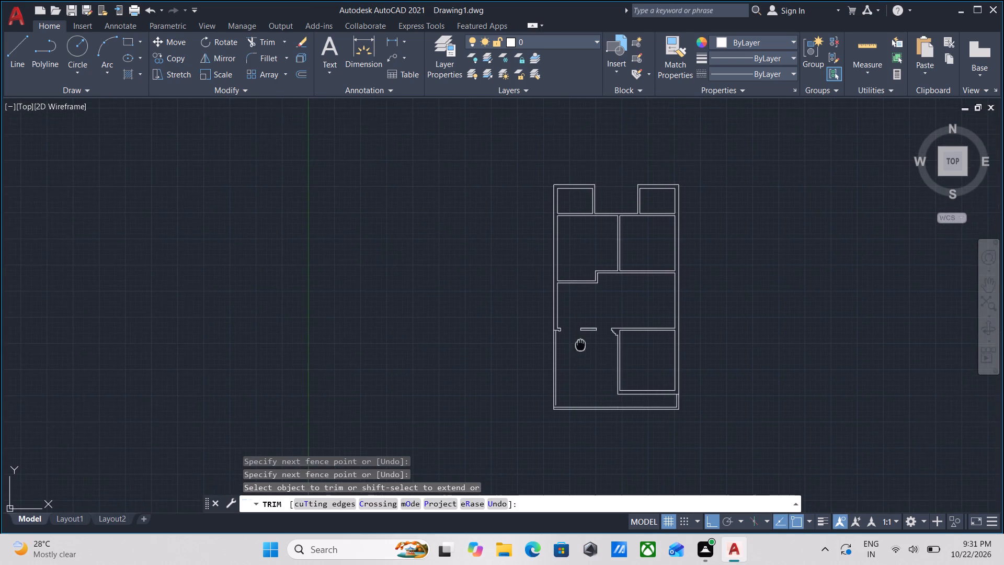
{"action": "middle_click_drag", "start_coordinate": [579, 311], "coordinate": [580, 298]}
{"action": "key", "text": "Escape"}
Extend the left boundary wall's inner-face line down to the front boundary wall's inner line.
{"action": "scroll", "coordinate": [574, 339], "scroll_direction": "up", "scroll_amount": 2}
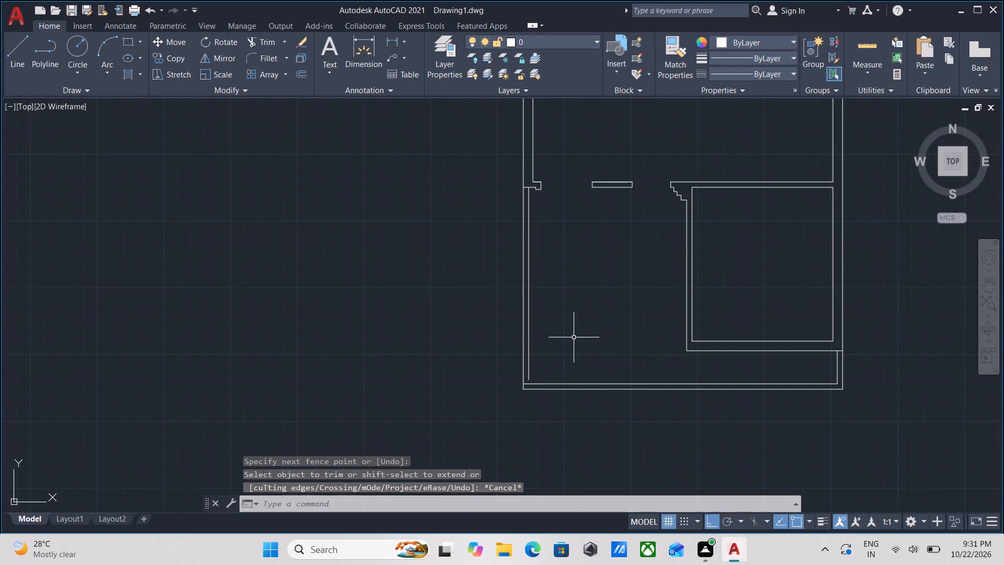
{"action": "key", "text": "e"}
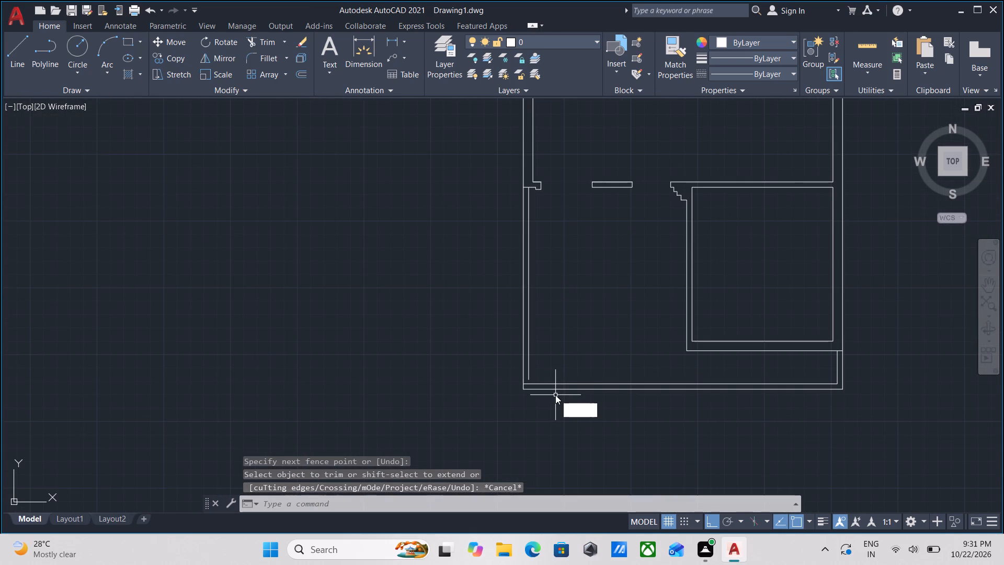
{"action": "key", "text": "x"}
{"action": "key", "text": "Return"}
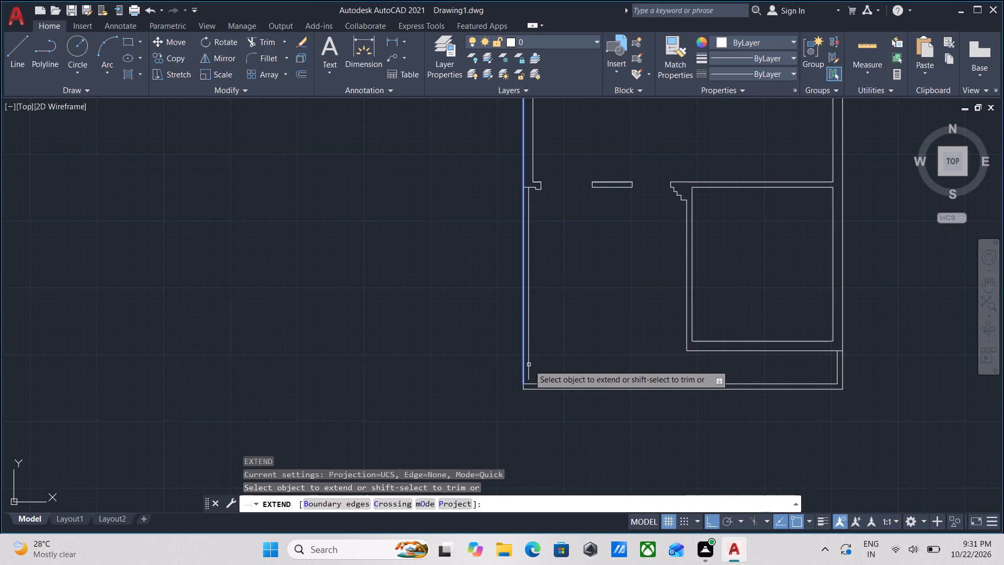
{"action": "left_click", "coordinate": [530, 365]}
{"action": "key", "text": "Escape"}
Trim the front boundary wall's inner line where it overruns the left boundary wall at the bottom-left corner.
{"action": "scroll", "coordinate": [541, 392], "scroll_direction": "up", "scroll_amount": 1}
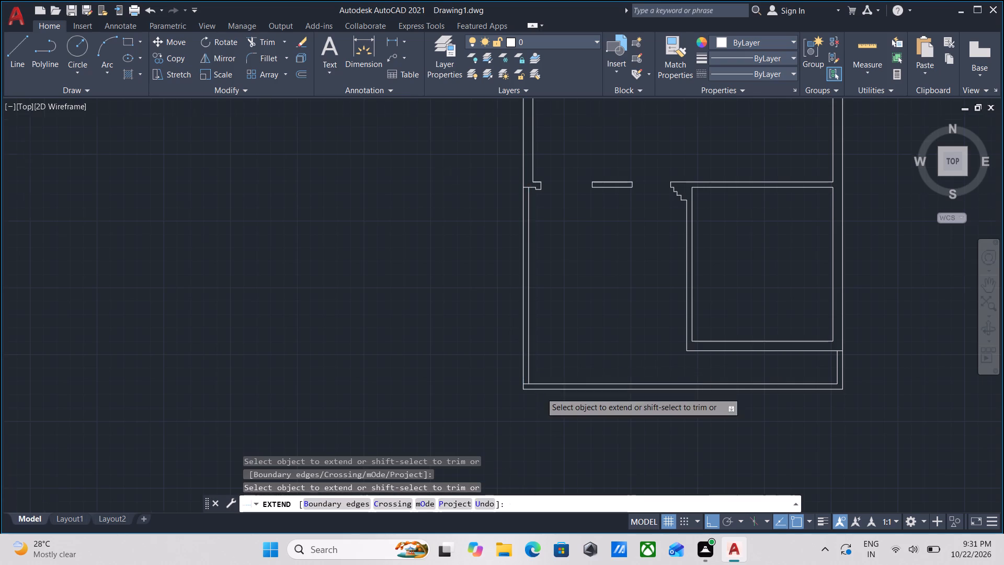
{"action": "scroll", "coordinate": [541, 392], "scroll_direction": "up", "scroll_amount": 2}
{"action": "type", "text": "TR"}
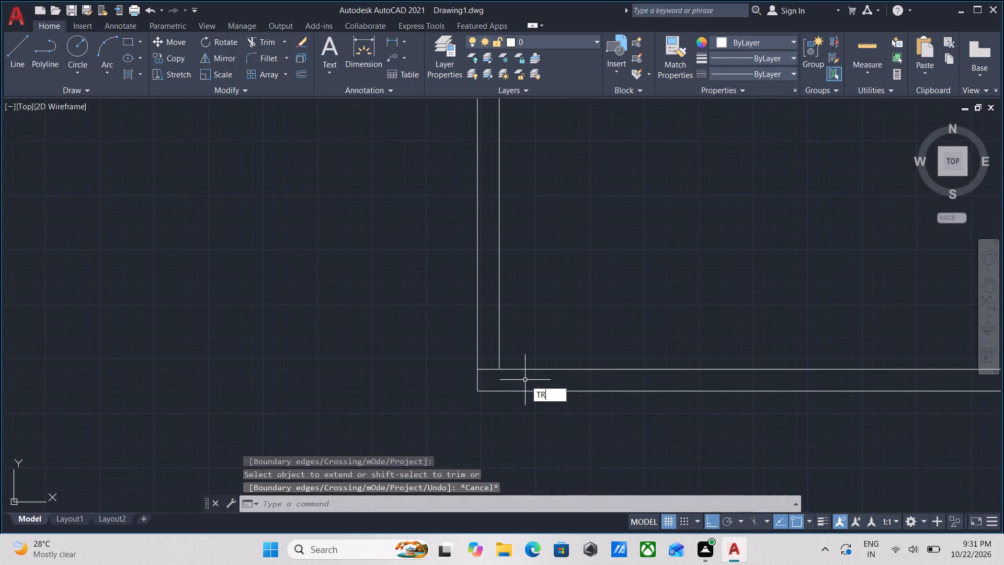
{"action": "key", "text": "Return"}
{"action": "scroll", "coordinate": [504, 380], "scroll_direction": "up", "scroll_amount": 2}
{"action": "left_click", "coordinate": [460, 369]}
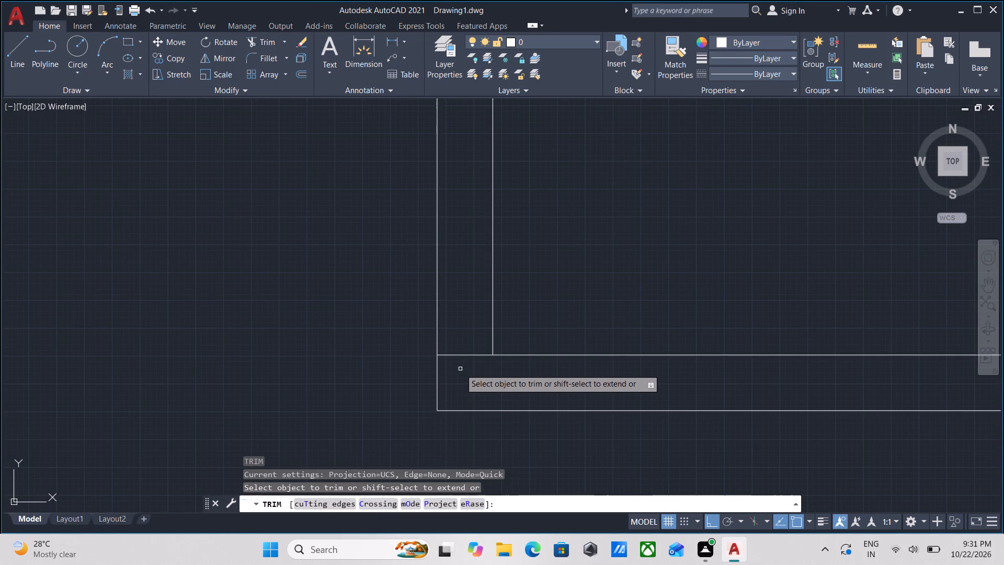
{"action": "left_click", "coordinate": [459, 335]}
{"action": "key", "text": "Escape"}
Draw a vertical line from the bottom room's lower-left outer corner down to the front boundary wall's inner line.
{"action": "scroll", "coordinate": [464, 338], "scroll_direction": "down", "scroll_amount": 4}
{"action": "scroll", "coordinate": [540, 316], "scroll_direction": "down", "scroll_amount": 1}
{"action": "middle_click_drag", "start_coordinate": [540, 316], "coordinate": [538, 325]}
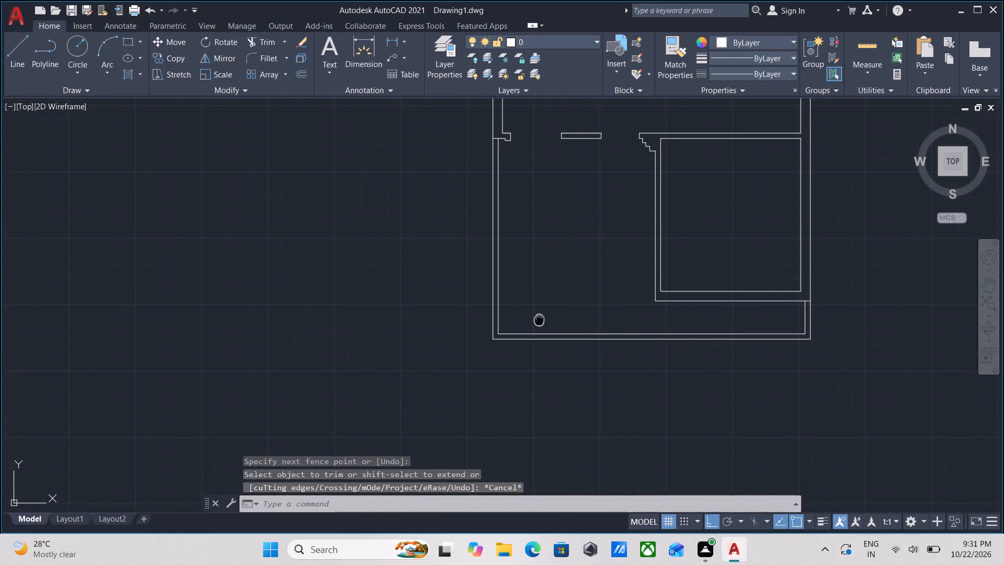
{"action": "middle_click_drag", "start_coordinate": [538, 325], "coordinate": [535, 333]}
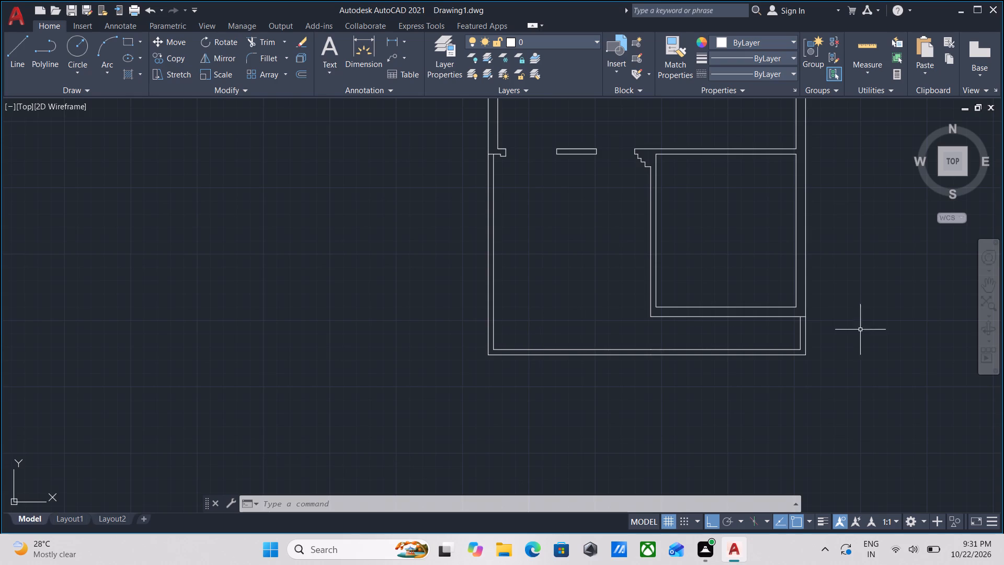
{"action": "scroll", "coordinate": [996, 423], "scroll_direction": "down", "scroll_amount": 1}
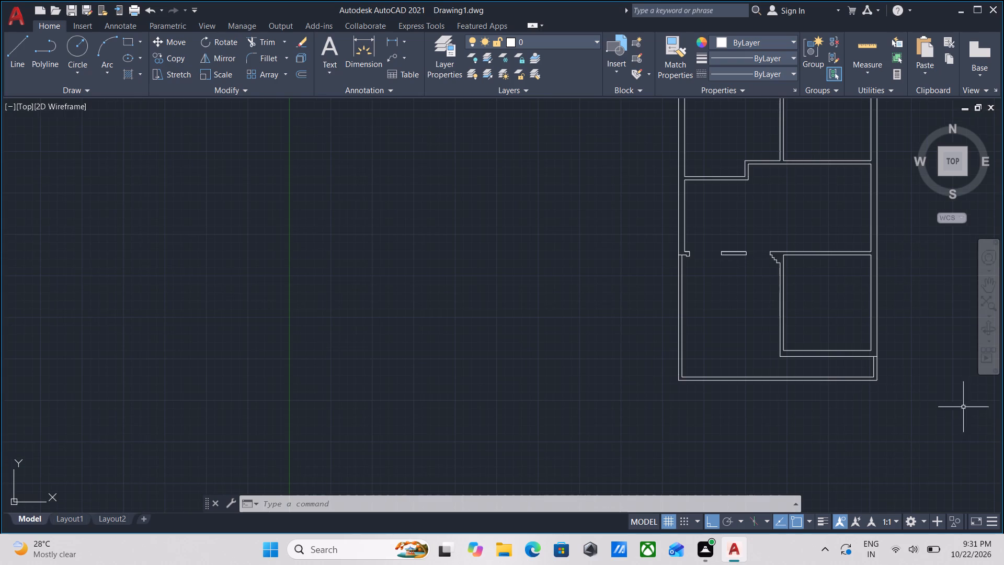
{"action": "scroll", "coordinate": [803, 370], "scroll_direction": "up", "scroll_amount": 2}
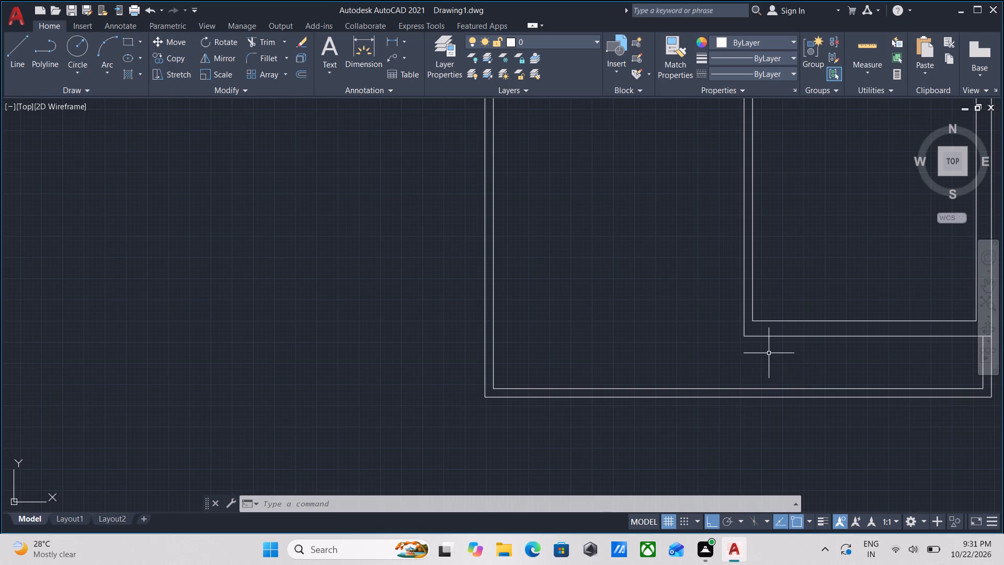
{"action": "scroll", "coordinate": [760, 347], "scroll_direction": "up", "scroll_amount": 2}
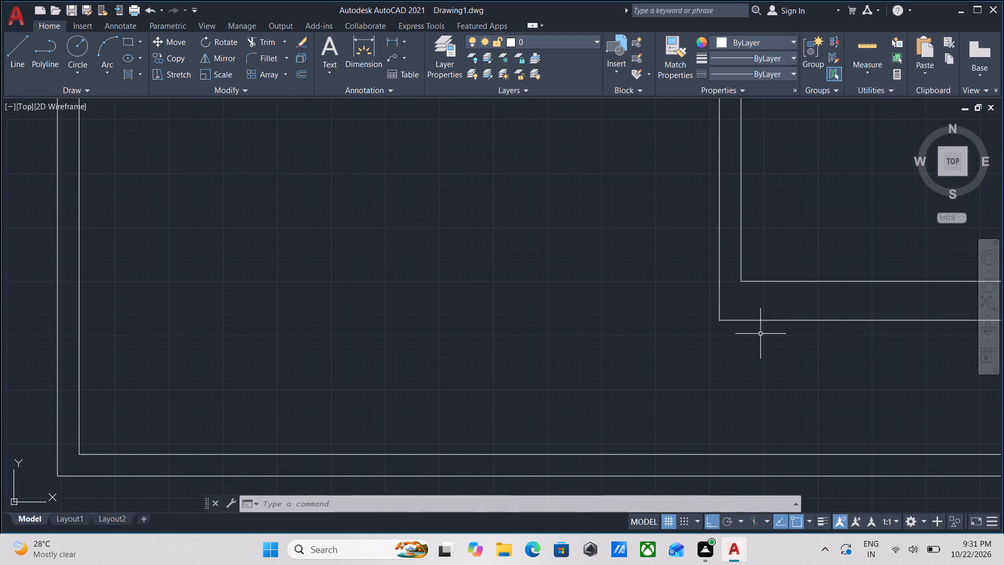
{"action": "scroll", "coordinate": [760, 381], "scroll_direction": "down", "scroll_amount": 1}
{"action": "middle_click_drag", "start_coordinate": [760, 379], "coordinate": [688, 348]}
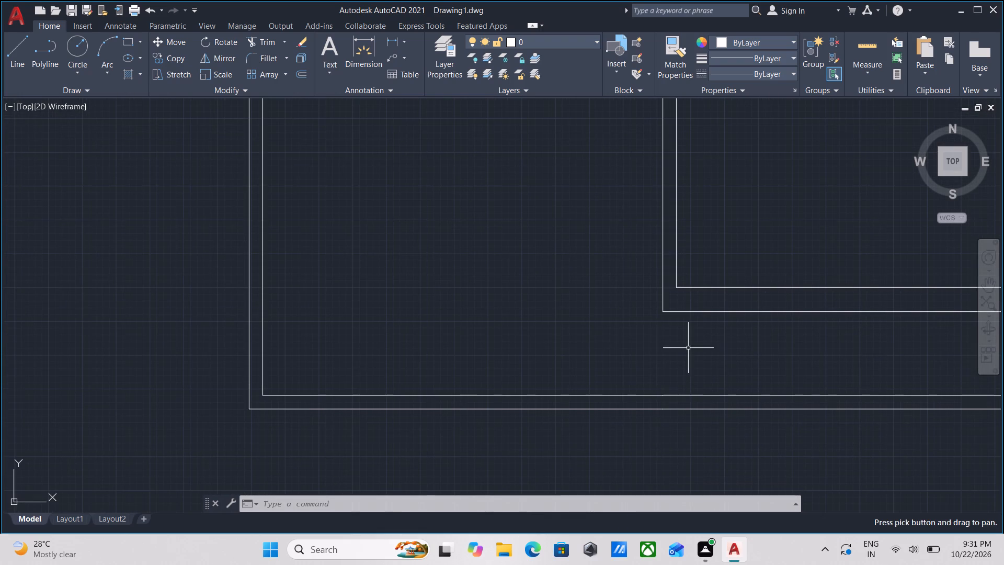
{"action": "middle_click_drag", "start_coordinate": [692, 350], "coordinate": [597, 356]}
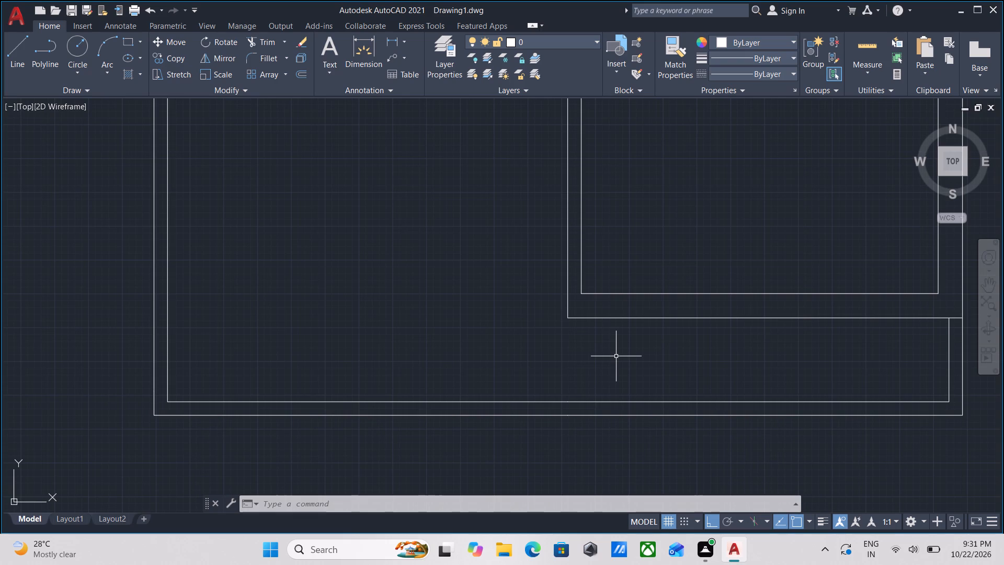
{"action": "key", "text": "l"}
{"action": "key", "text": "Return"}
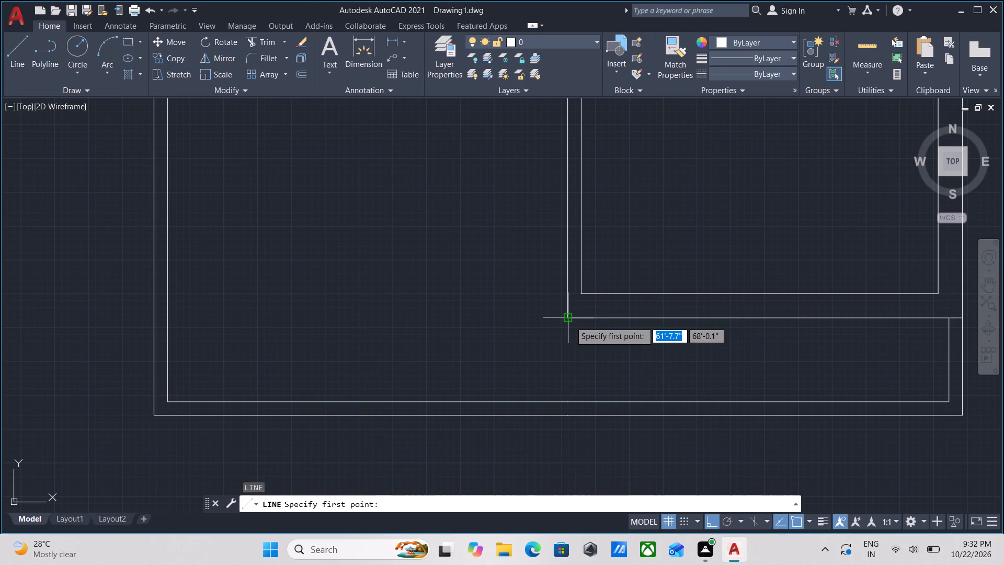
{"action": "scroll", "coordinate": [570, 321], "scroll_direction": "up", "scroll_amount": 1}
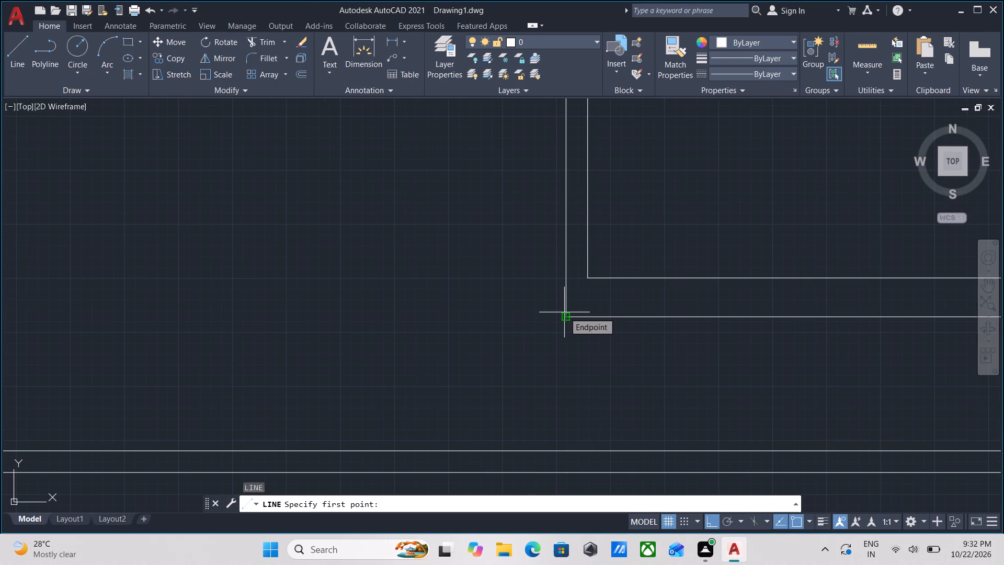
{"action": "left_click", "coordinate": [564, 312]}
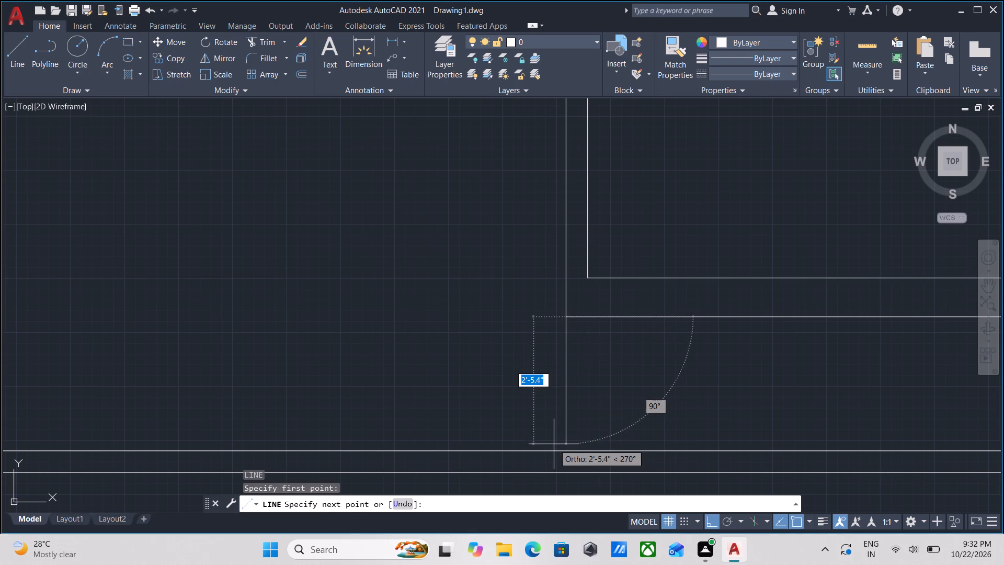
{"action": "left_click", "coordinate": [566, 450]}
{"action": "key", "text": "Escape"}
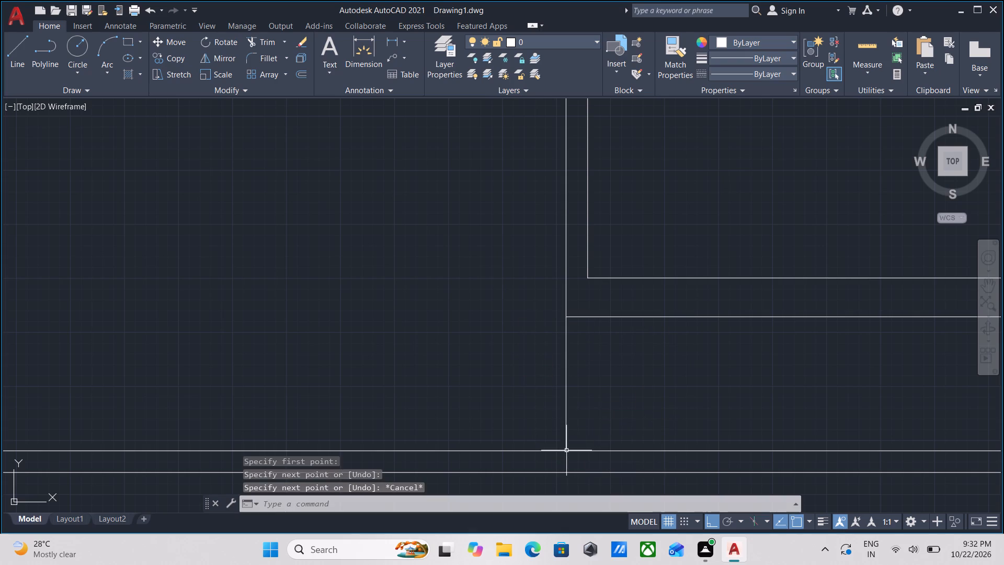
Draw a short horizontal line across the bottom room's left wall, just above the room's lower-left inner corner.
{"action": "scroll", "coordinate": [585, 416], "scroll_direction": "down", "scroll_amount": 3}
{"action": "scroll", "coordinate": [611, 373], "scroll_direction": "down", "scroll_amount": 2}
{"action": "scroll", "coordinate": [611, 373], "scroll_direction": "up", "scroll_amount": 1}
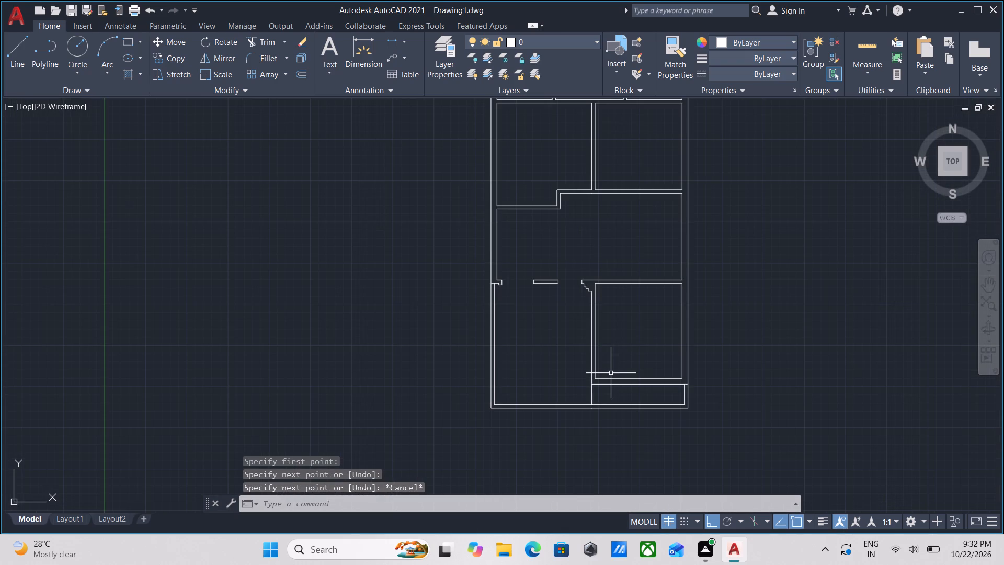
{"action": "scroll", "coordinate": [611, 374], "scroll_direction": "up", "scroll_amount": 4}
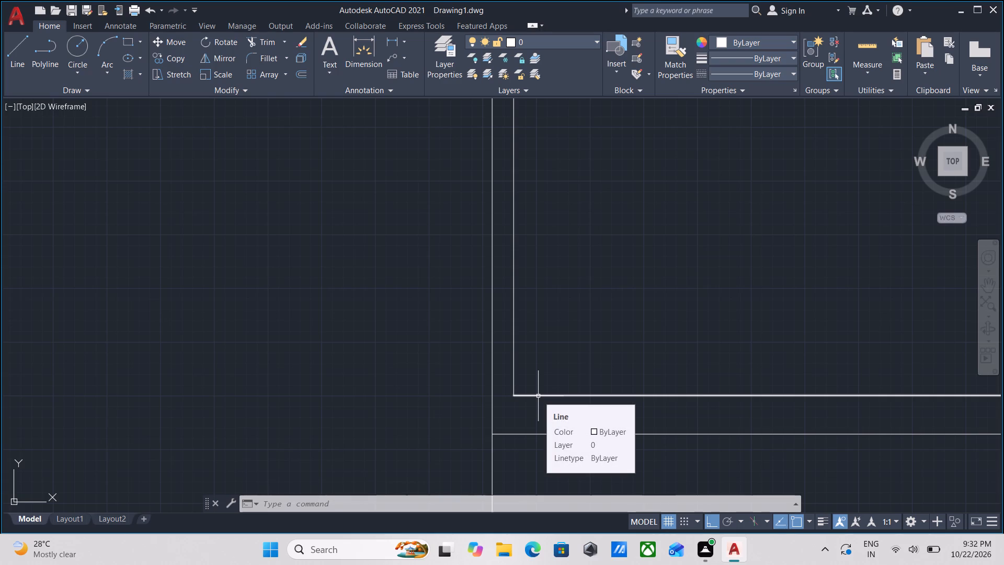
{"action": "scroll", "coordinate": [519, 436], "scroll_direction": "up", "scroll_amount": 1}
{"action": "middle_click_drag", "start_coordinate": [519, 435], "coordinate": [595, 400]}
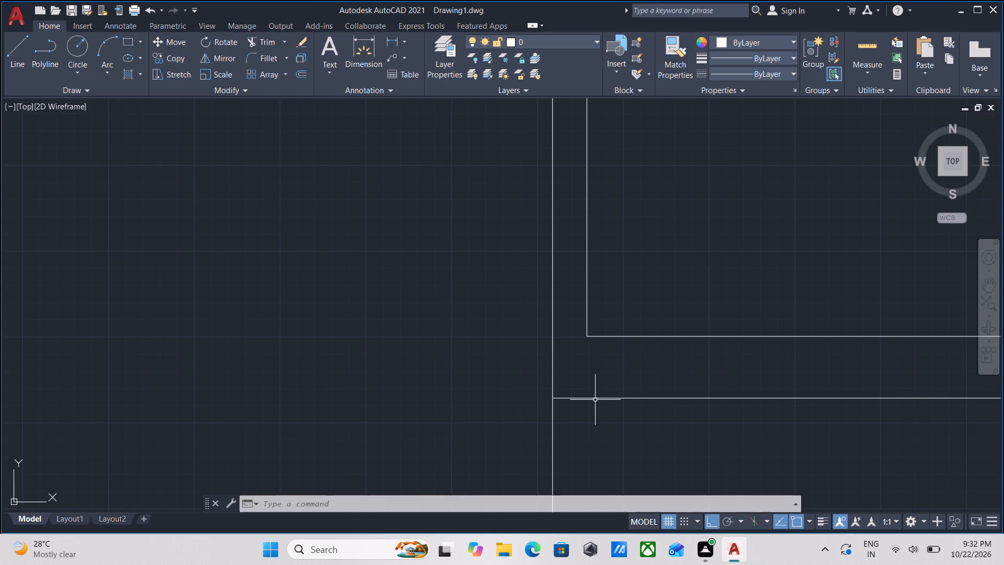
{"action": "scroll", "coordinate": [595, 400], "scroll_direction": "down", "scroll_amount": 2}
{"action": "middle_click_drag", "start_coordinate": [595, 400], "coordinate": [607, 412]}
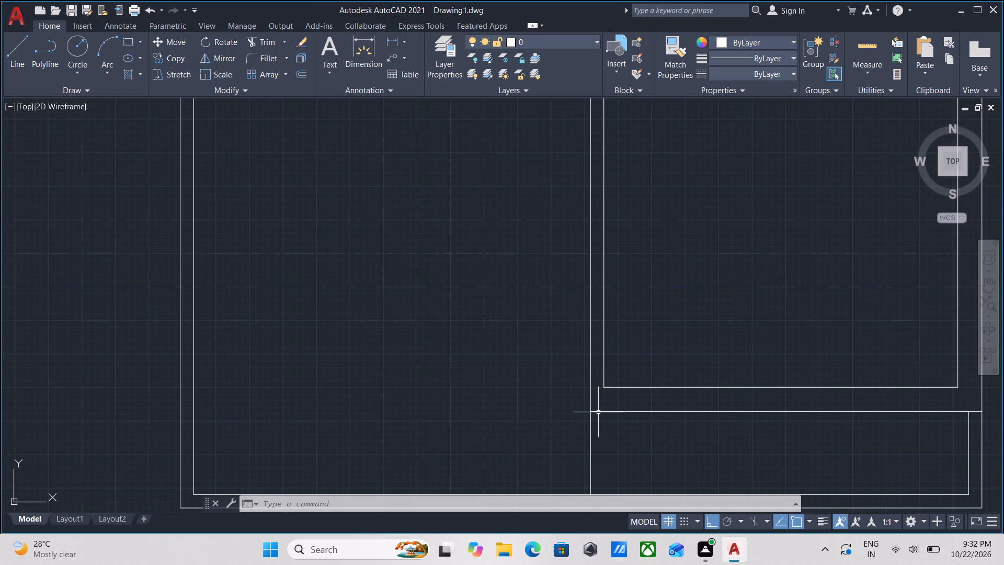
{"action": "scroll", "coordinate": [583, 413], "scroll_direction": "up", "scroll_amount": 1}
{"action": "scroll", "coordinate": [583, 413], "scroll_direction": "down", "scroll_amount": 1}
{"action": "middle_click_drag", "start_coordinate": [583, 413], "coordinate": [590, 427]}
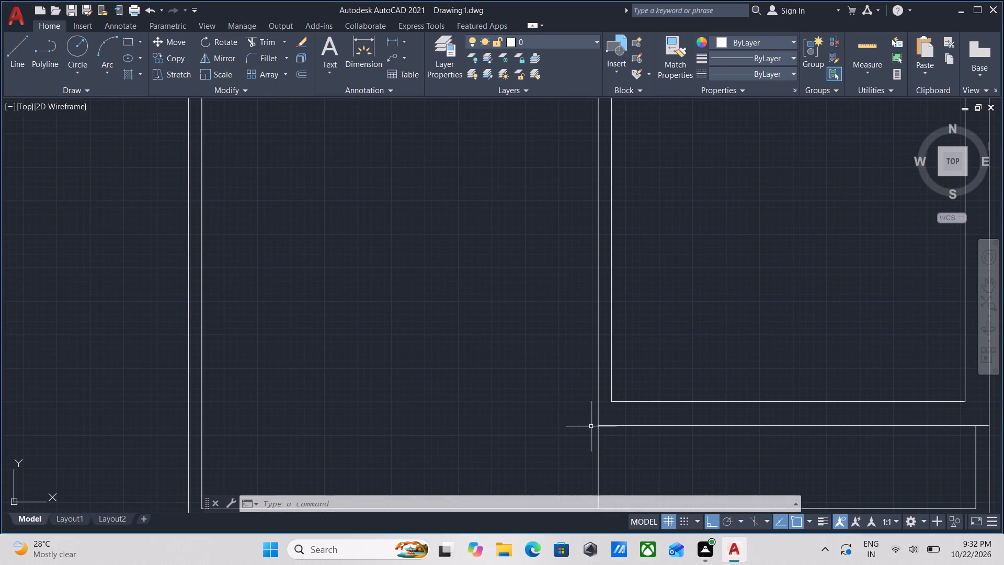
{"action": "key", "text": "l"}
{"action": "key", "text": "Return"}
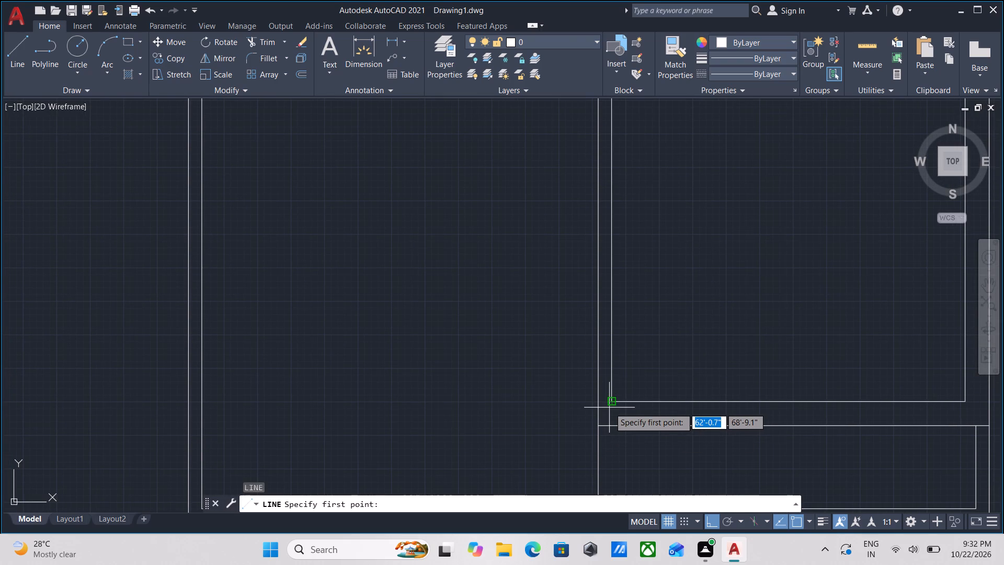
{"action": "scroll", "coordinate": [612, 401], "scroll_direction": "up", "scroll_amount": 2}
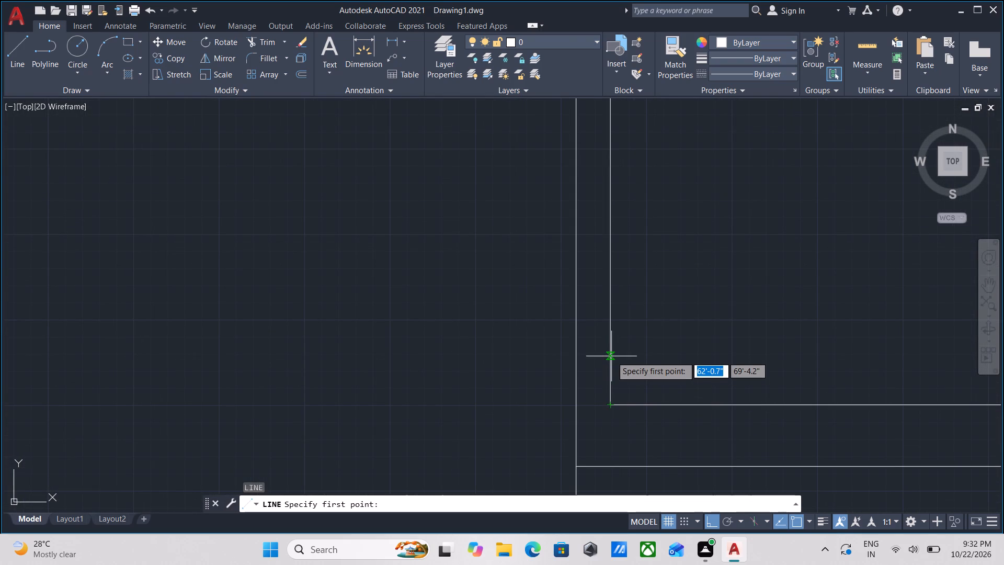
{"action": "left_click", "coordinate": [611, 356]}
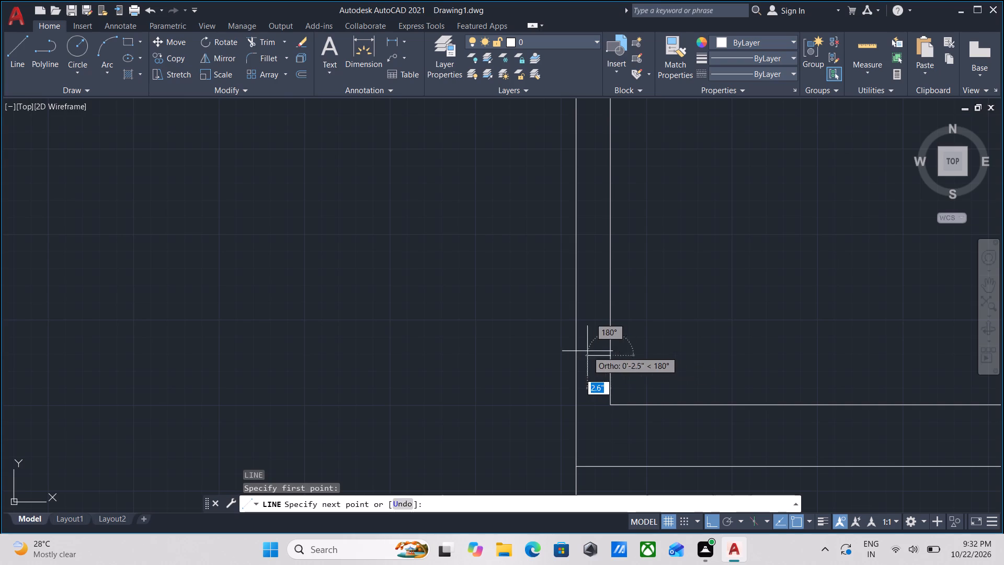
{"action": "left_click", "coordinate": [579, 359]}
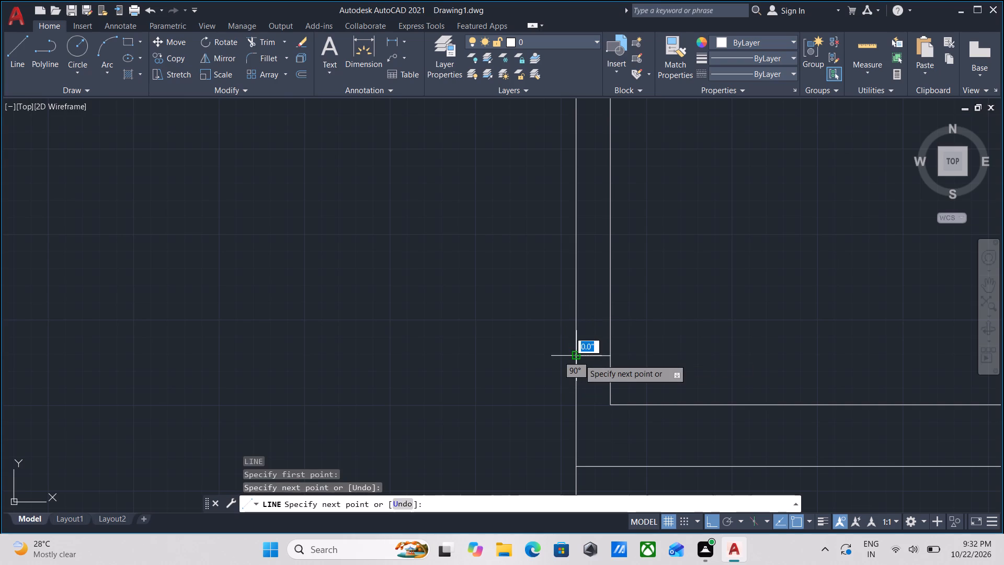
{"action": "key", "text": "Escape"}
Offset the short line across the bottom room's left wall upward by 3'6" to mark the opening's other edge.
{"action": "scroll", "coordinate": [613, 377], "scroll_direction": "up", "scroll_amount": 2}
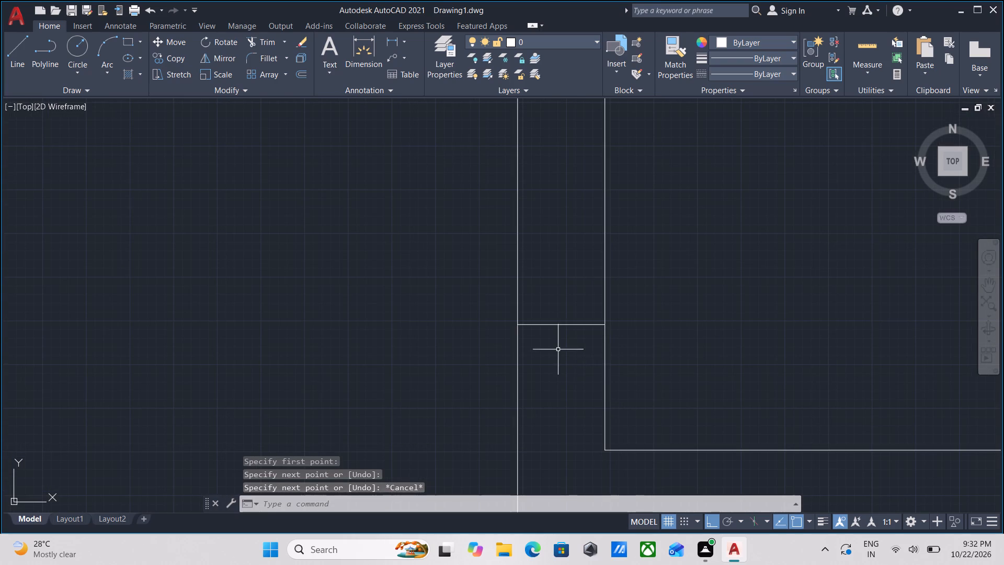
{"action": "left_click", "coordinate": [557, 349]}
{"action": "left_click", "coordinate": [540, 302]}
{"action": "scroll", "coordinate": [545, 308], "scroll_direction": "down", "scroll_amount": 1}
{"action": "middle_click_drag", "start_coordinate": [552, 319], "coordinate": [580, 357]}
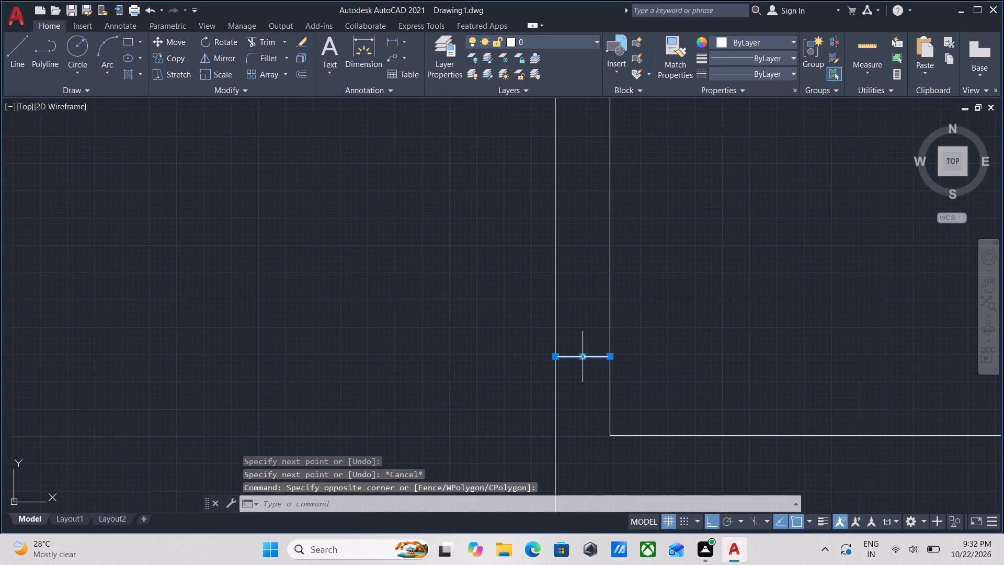
{"action": "key", "text": "o"}
{"action": "key", "text": "Return"}
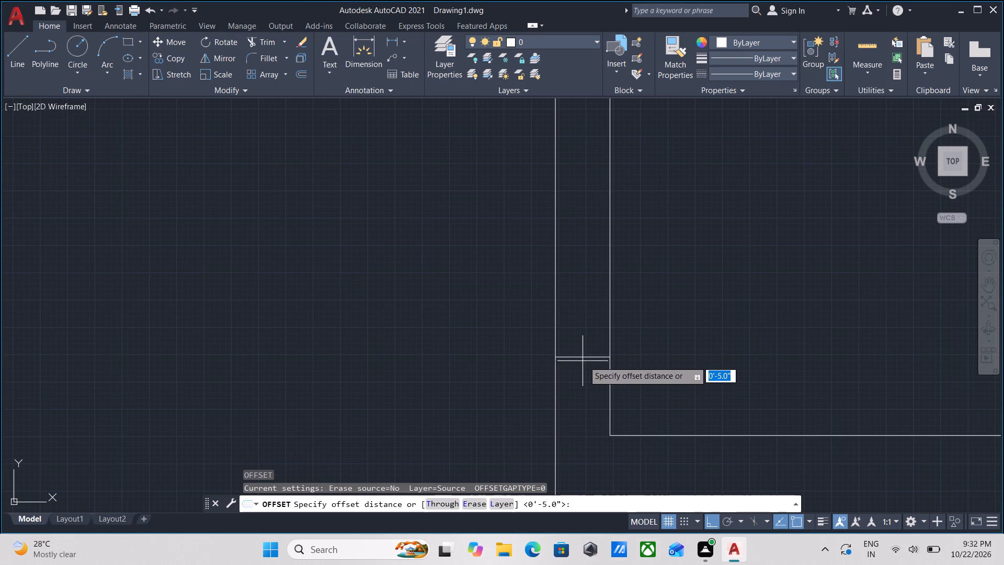
{"action": "left_click", "coordinate": [581, 355]}
{"action": "left_click", "coordinate": [571, 265]}
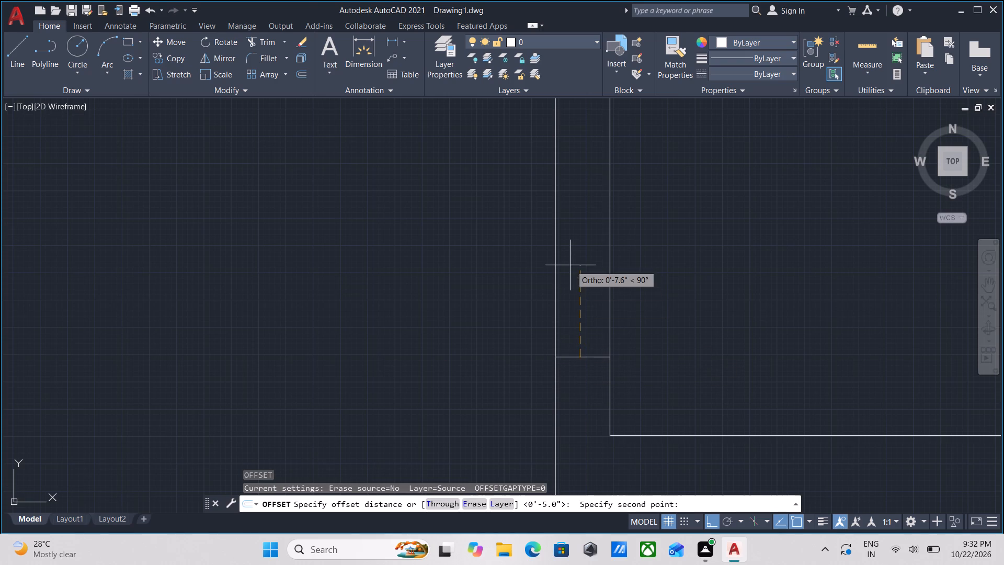
{"action": "type", "text": "3'6"}
{"action": "key", "text": "shift+quotedbl"}
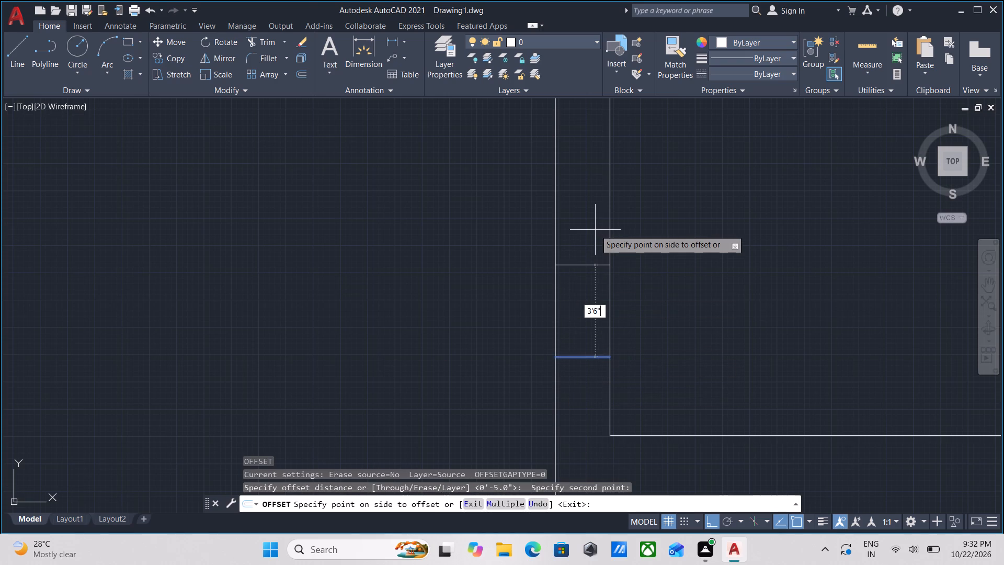
{"action": "key", "text": "Return"}
{"action": "key", "text": "Escape"}
Trim both faces of the bottom room's left wall between the two short cross lines to open the gap.
{"action": "scroll", "coordinate": [670, 309], "scroll_direction": "down", "scroll_amount": 2}
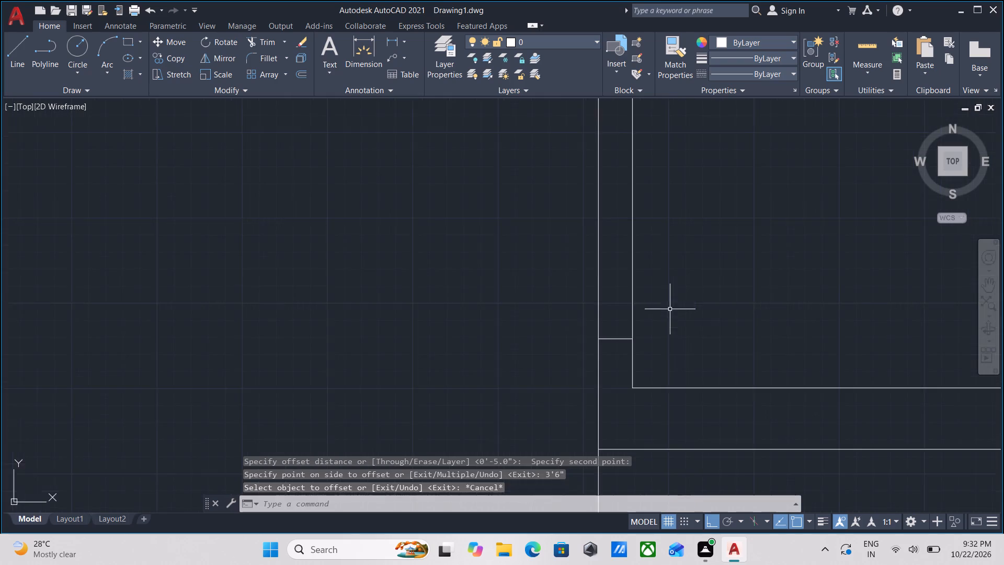
{"action": "scroll", "coordinate": [675, 301], "scroll_direction": "down", "scroll_amount": 2}
{"action": "middle_click_drag", "start_coordinate": [675, 300], "coordinate": [630, 357]}
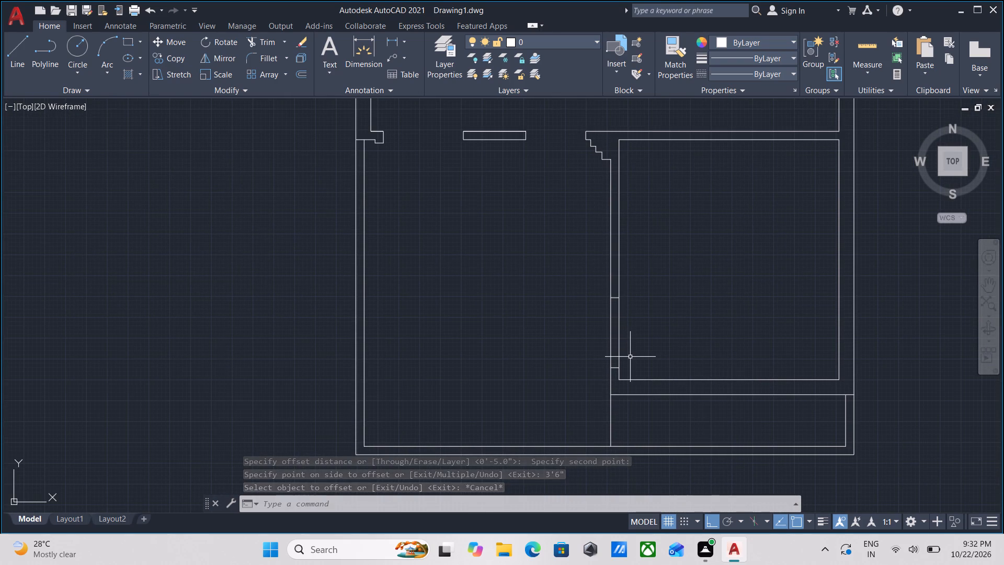
{"action": "type", "text": "TR"}
{"action": "key", "text": "Return"}
{"action": "left_click", "coordinate": [628, 346]}
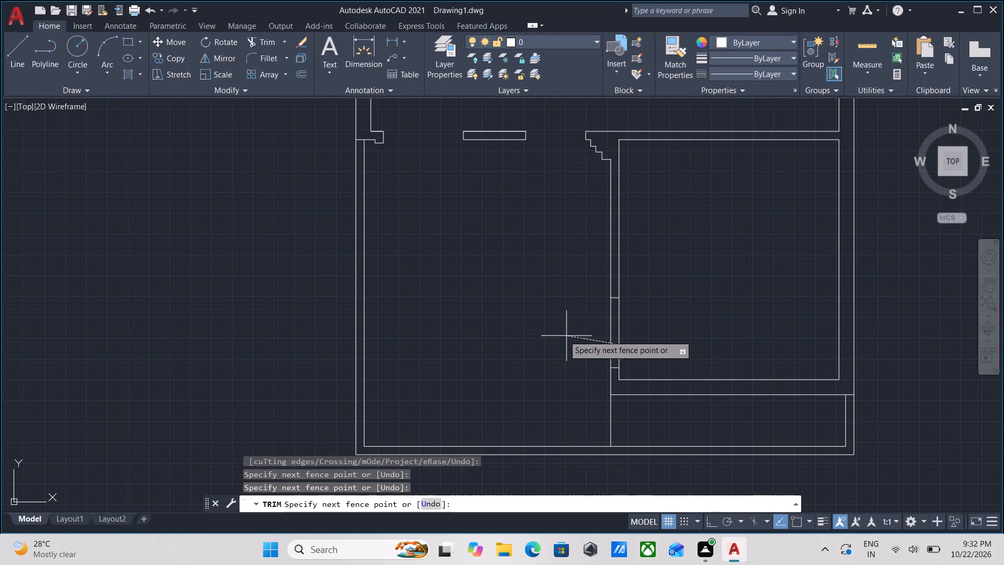
{"action": "left_click", "coordinate": [552, 334]}
{"action": "scroll", "coordinate": [689, 322], "scroll_direction": "down", "scroll_amount": 2}
{"action": "middle_click_drag", "start_coordinate": [690, 322], "coordinate": [683, 363]}
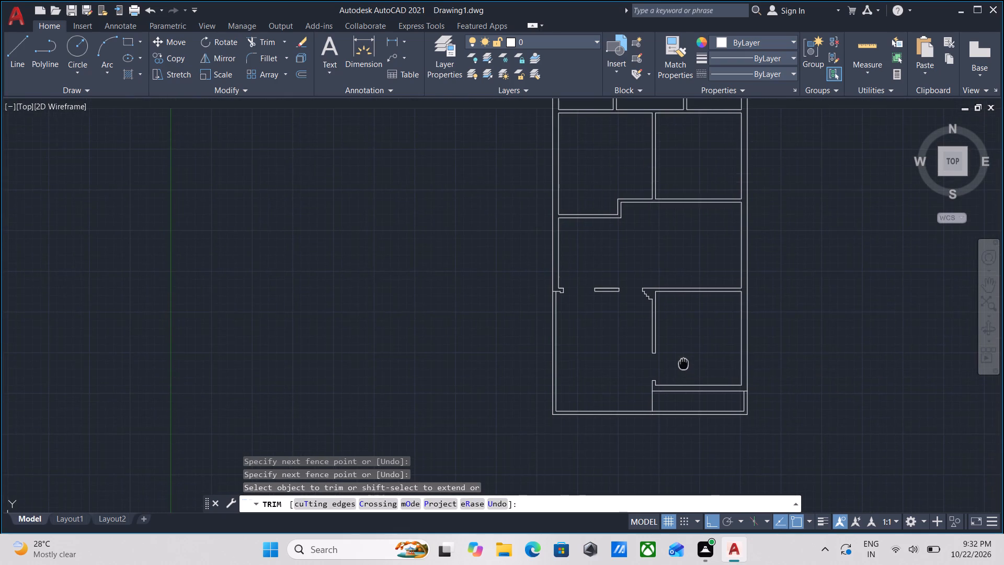
{"action": "key", "text": "Escape"}
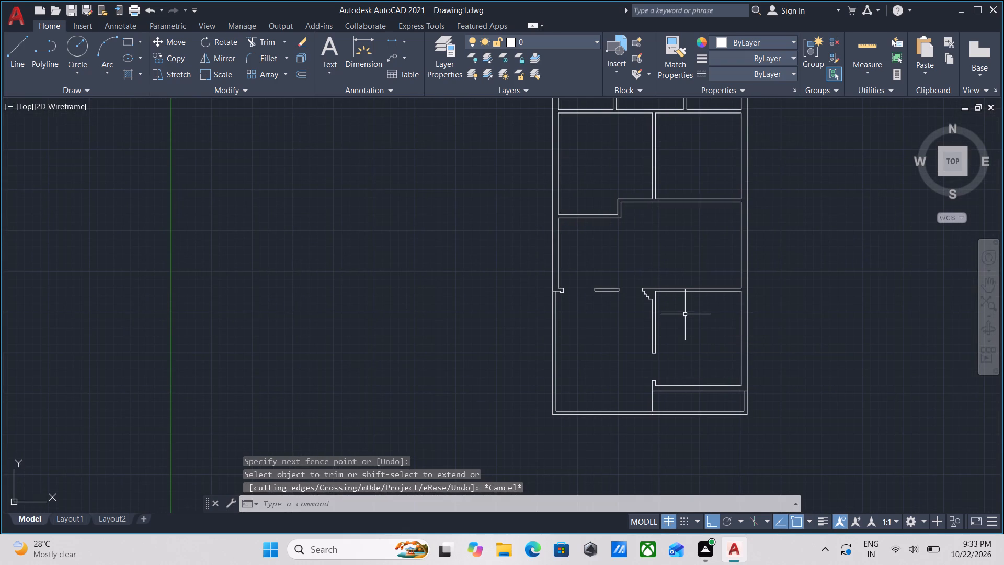
Draw a short vertical line across the bottom room's top wall, from the room's upper-left inner corner to the wall's upper face.
{"action": "scroll", "coordinate": [665, 289], "scroll_direction": "up", "scroll_amount": 3}
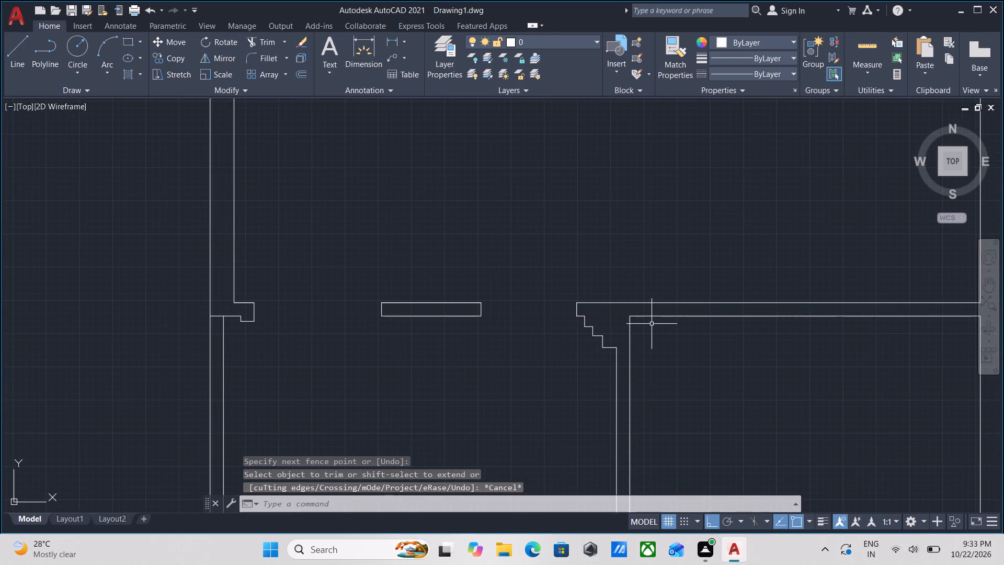
{"action": "key", "text": "l"}
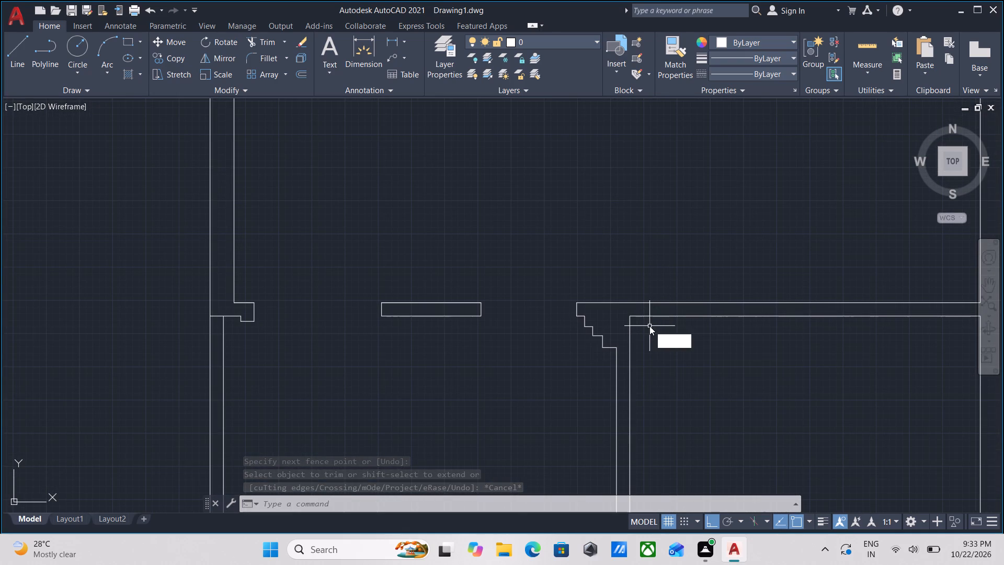
{"action": "key", "text": "Return"}
{"action": "scroll", "coordinate": [630, 322], "scroll_direction": "up", "scroll_amount": 3}
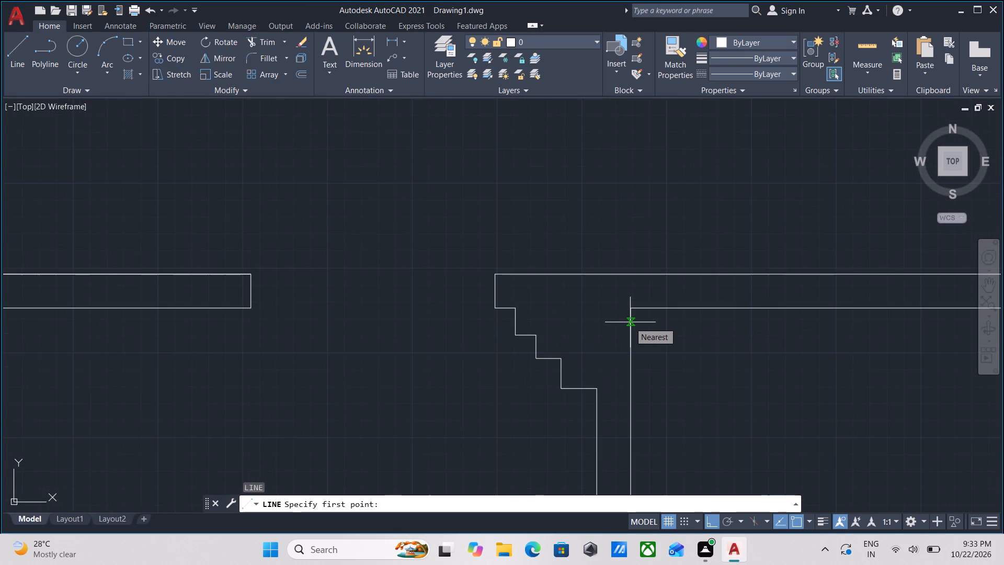
{"action": "scroll", "coordinate": [630, 322], "scroll_direction": "up", "scroll_amount": 1}
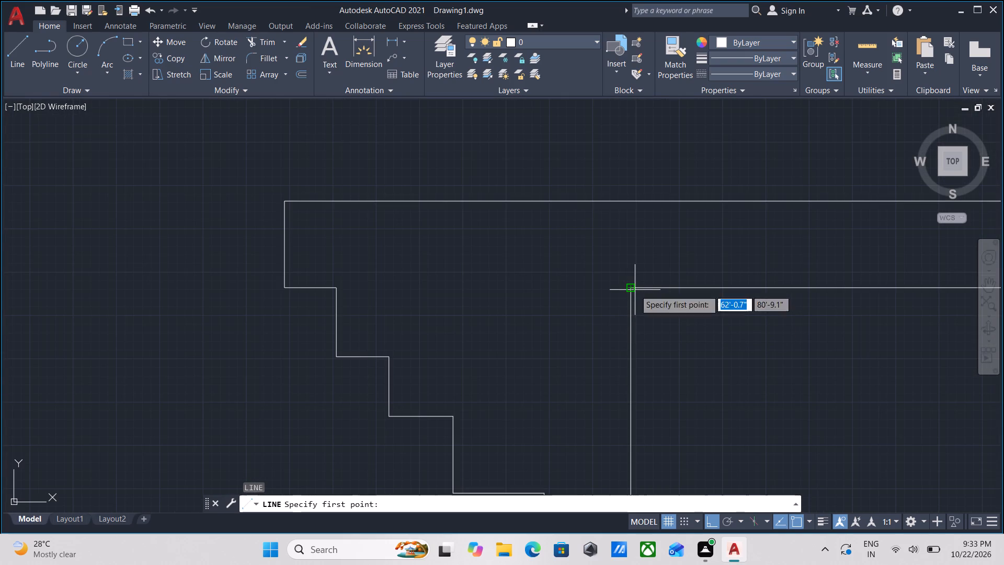
{"action": "left_click", "coordinate": [635, 290]}
{"action": "left_click", "coordinate": [632, 202]}
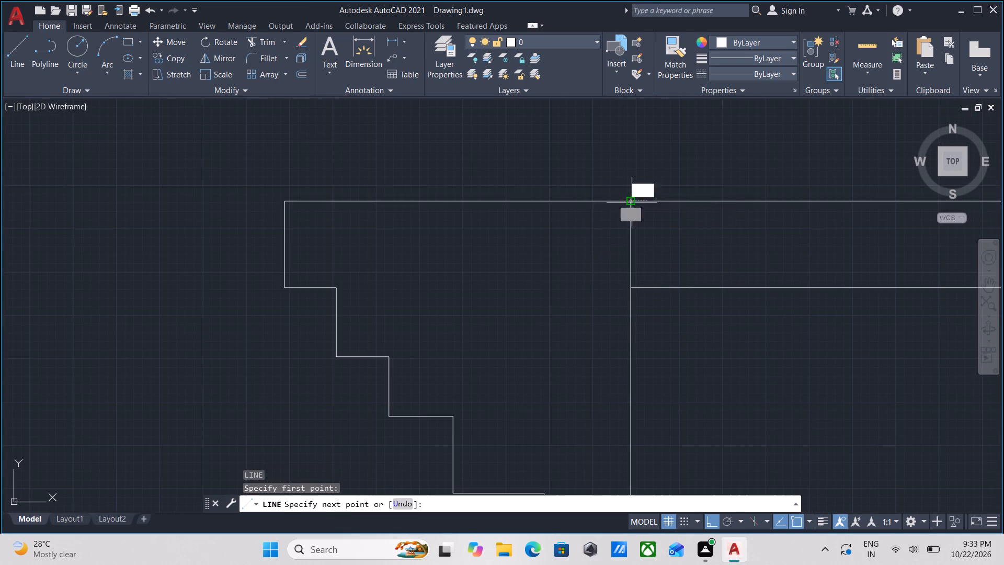
{"action": "key", "text": "Escape"}
Offset the short vertical line in the bottom room's top wall 3'6" to the right.
{"action": "left_click_drag", "start_coordinate": [647, 252], "coordinate": [640, 250]}
{"action": "left_click", "coordinate": [592, 229]}
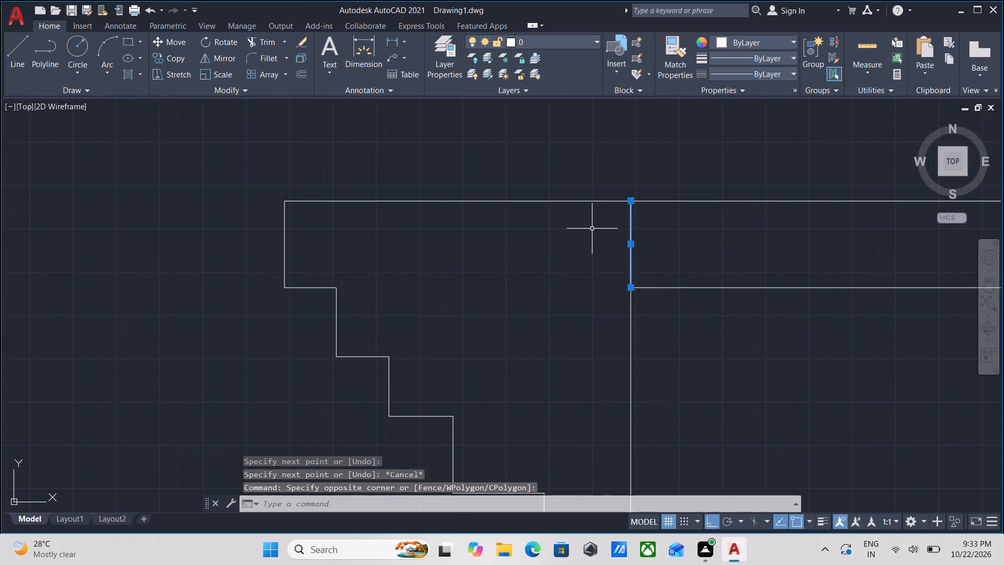
{"action": "scroll", "coordinate": [685, 247], "scroll_direction": "down", "scroll_amount": 1}
{"action": "middle_click_drag", "start_coordinate": [685, 247], "coordinate": [592, 265]}
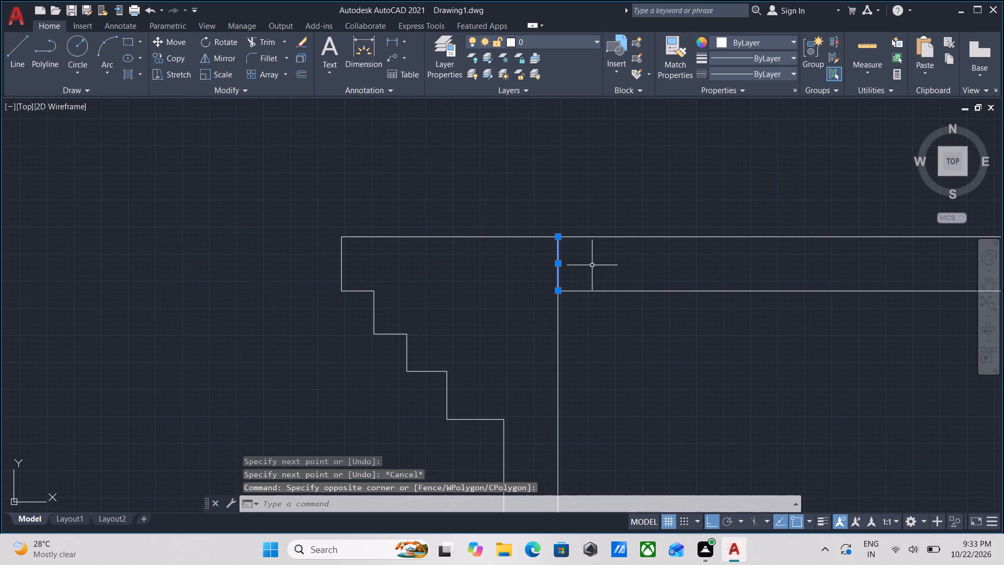
{"action": "key", "text": "o"}
{"action": "key", "text": "Return"}
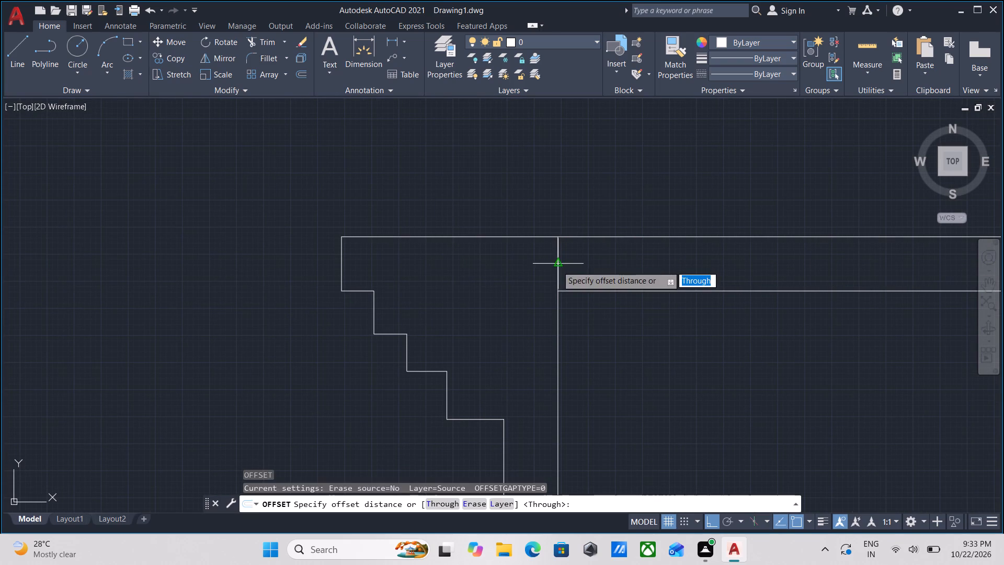
{"action": "left_click", "coordinate": [557, 266]}
{"action": "left_click", "coordinate": [653, 267]}
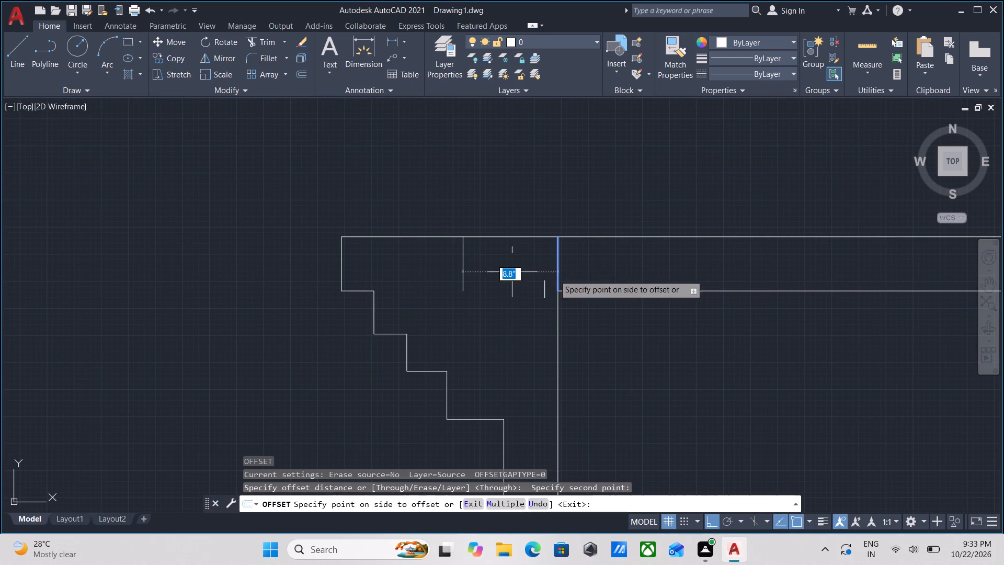
{"action": "type", "text": "3'6"}
{"action": "key", "text": "Return"}
{"action": "scroll", "coordinate": [776, 284], "scroll_direction": "down", "scroll_amount": 3}
{"action": "middle_click_drag", "start_coordinate": [775, 284], "coordinate": [703, 292]}
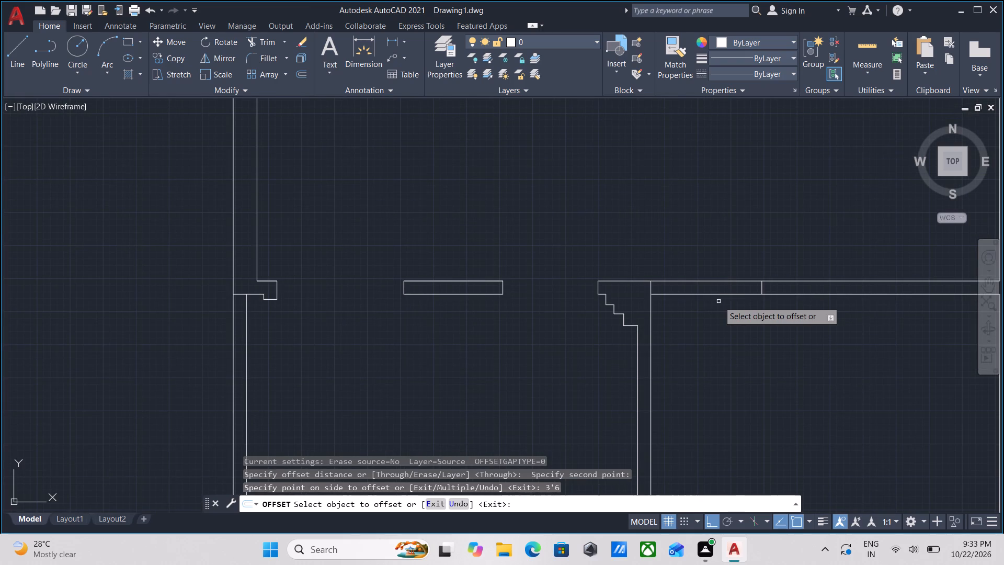
{"action": "key", "text": "Escape"}
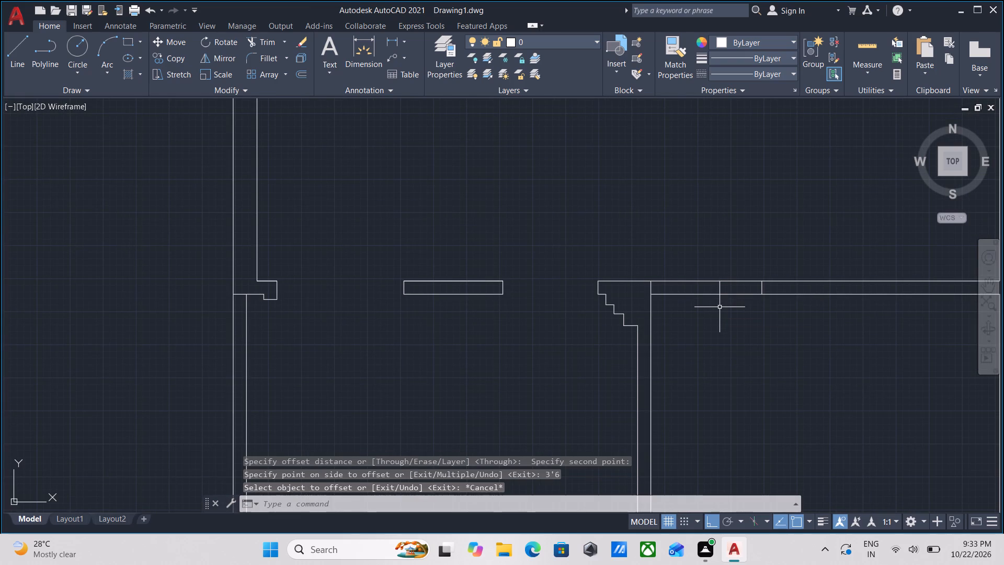
Trim both faces of the bottom room's top wall between the two short vertical lines to open the gap.
{"action": "type", "text": "TR"}
{"action": "key", "text": "Return"}
{"action": "left_click", "coordinate": [720, 307]}
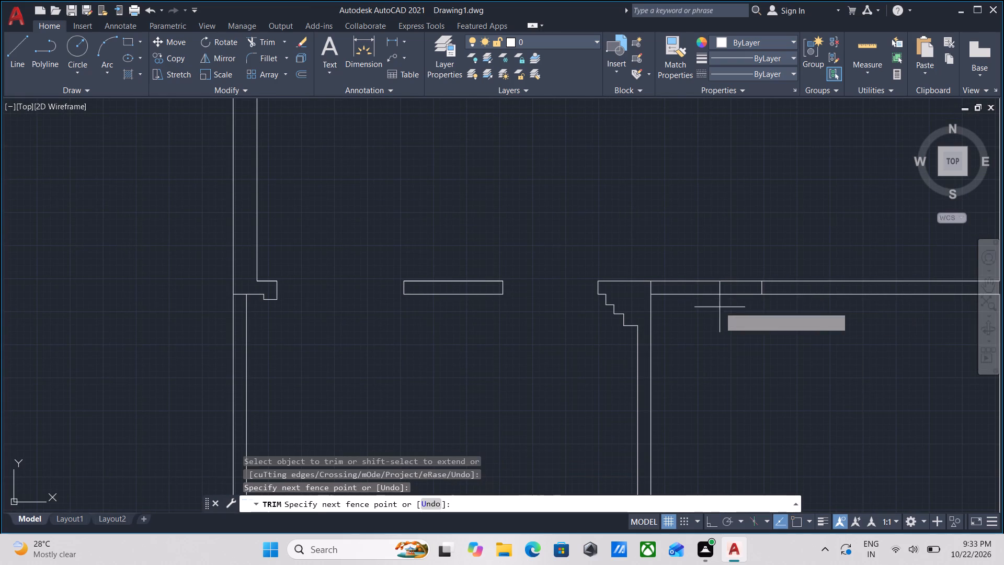
{"action": "left_click", "coordinate": [714, 256]}
{"action": "scroll", "coordinate": [714, 256], "scroll_direction": "down", "scroll_amount": 1}
{"action": "middle_click_drag", "start_coordinate": [714, 256], "coordinate": [708, 298]}
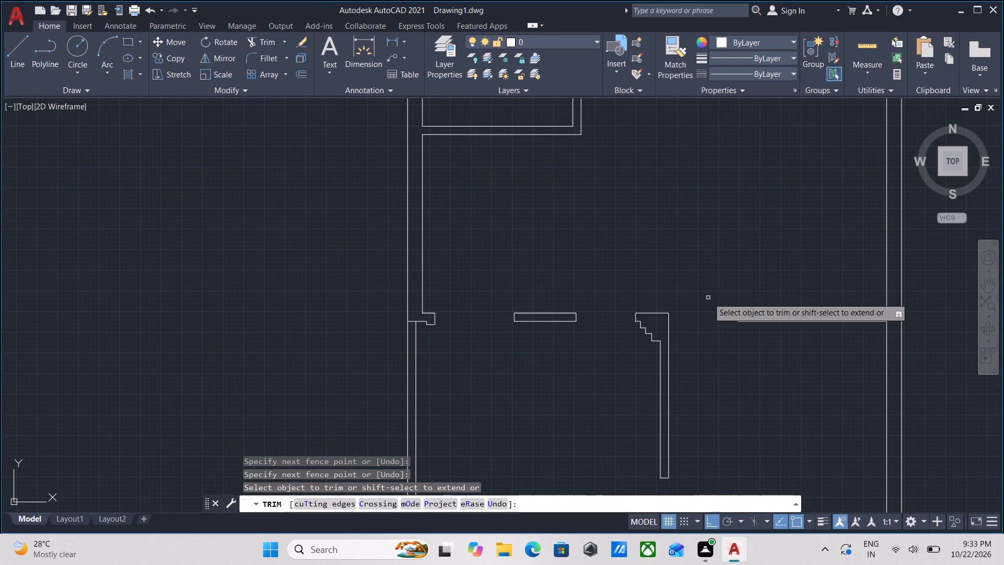
{"action": "key", "text": "Escape"}
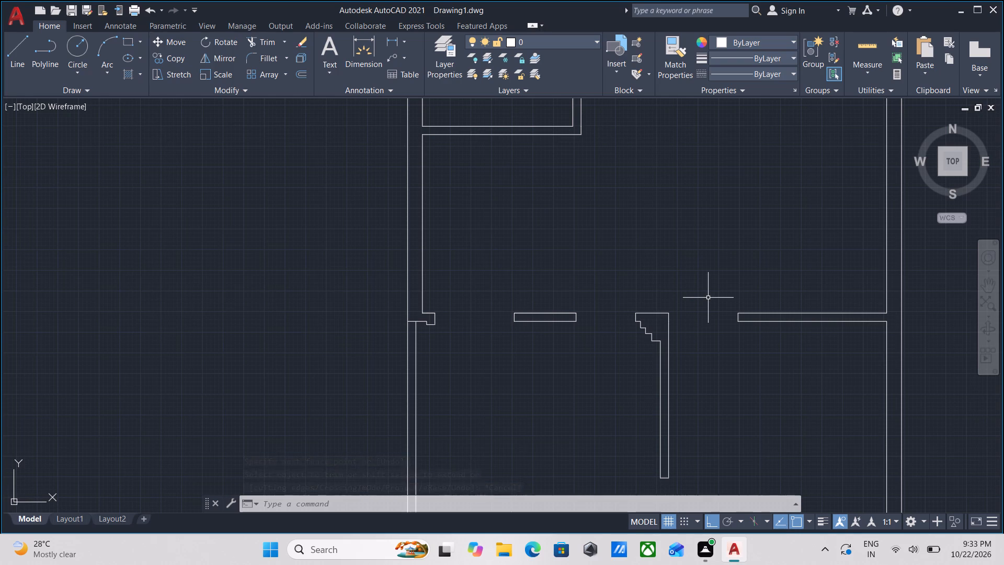
Draw a short vertical line from the top-right small room's lower-left inner corner down across the wall to the room below.
{"action": "scroll", "coordinate": [708, 298], "scroll_direction": "down", "scroll_amount": 1}
{"action": "middle_click_drag", "start_coordinate": [708, 298], "coordinate": [682, 394]}
{"action": "middle_click_drag", "start_coordinate": [671, 298], "coordinate": [673, 350]}
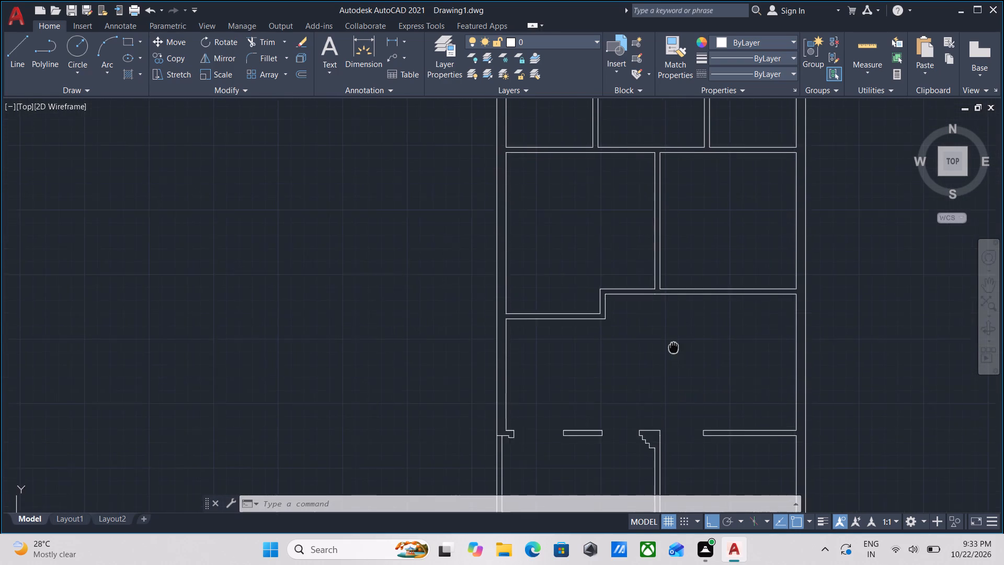
{"action": "middle_click_drag", "start_coordinate": [673, 350], "coordinate": [663, 290]}
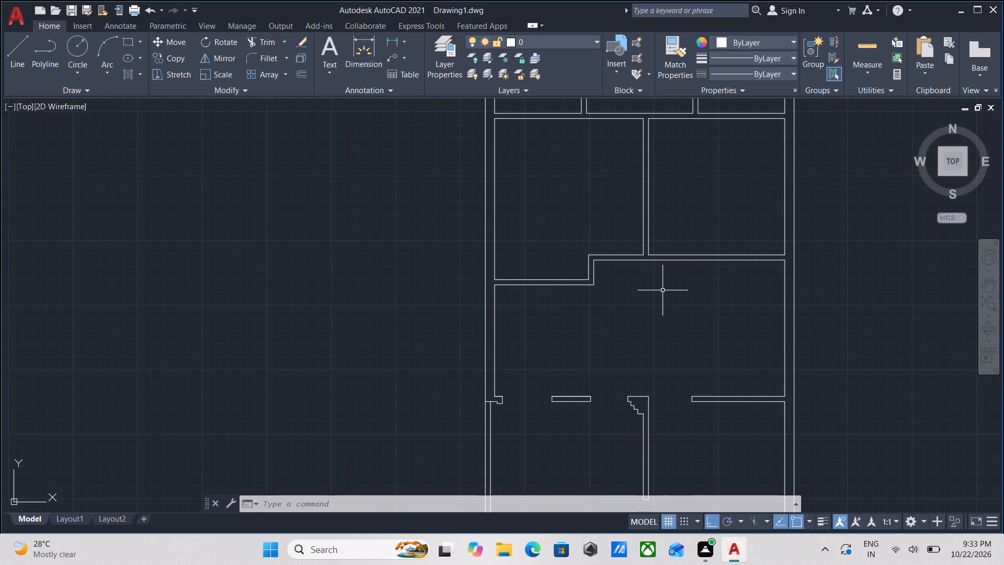
{"action": "scroll", "coordinate": [618, 352], "scroll_direction": "up", "scroll_amount": 1}
{"action": "scroll", "coordinate": [618, 353], "scroll_direction": "down", "scroll_amount": 3}
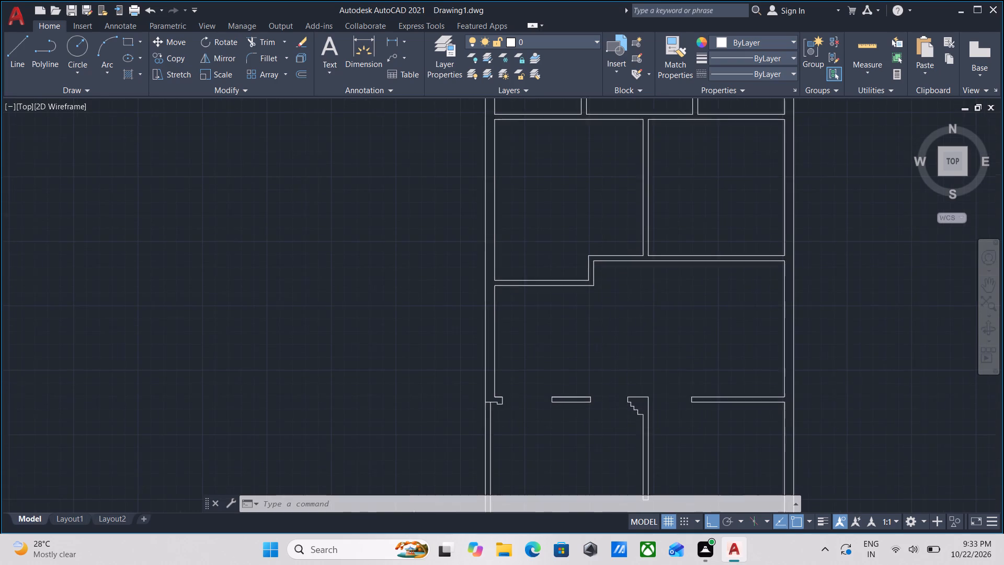
{"action": "middle_click_drag", "start_coordinate": [618, 341], "coordinate": [619, 334]}
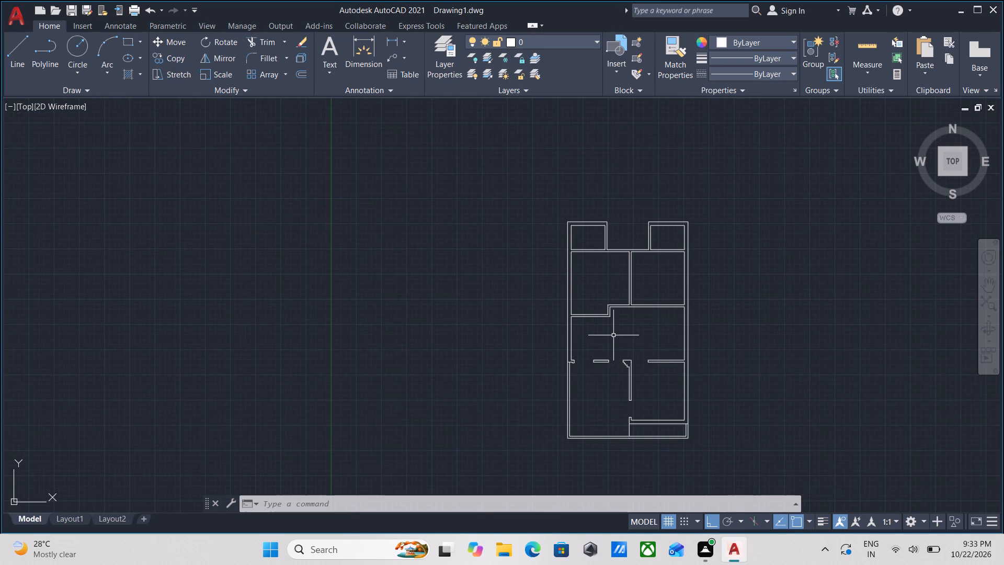
{"action": "scroll", "coordinate": [738, 352], "scroll_direction": "up", "scroll_amount": 2}
{"action": "middle_click_drag", "start_coordinate": [633, 253], "coordinate": [693, 389]}
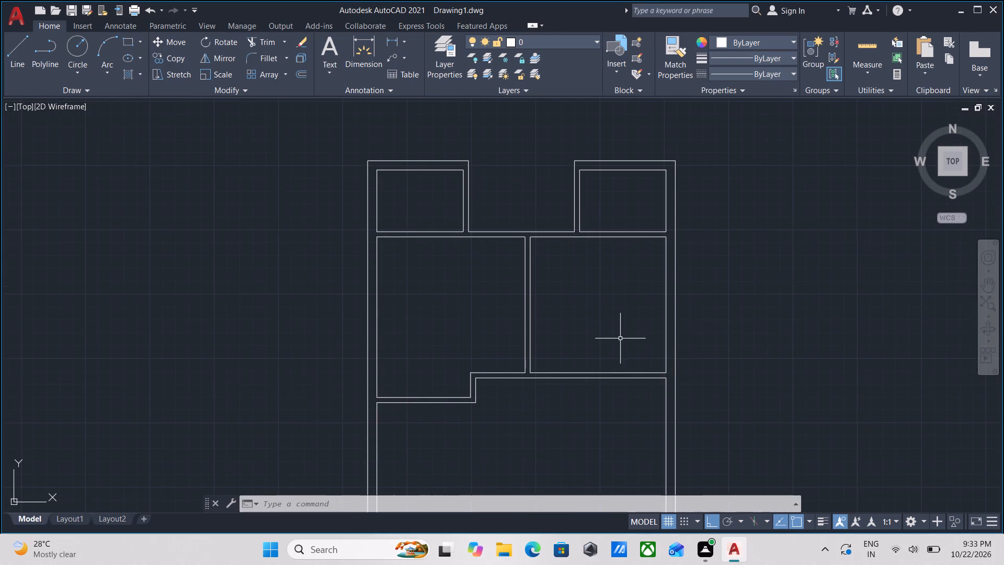
{"action": "middle_click_drag", "start_coordinate": [620, 338], "coordinate": [640, 407]}
{"action": "scroll", "coordinate": [615, 319], "scroll_direction": "up", "scroll_amount": 1}
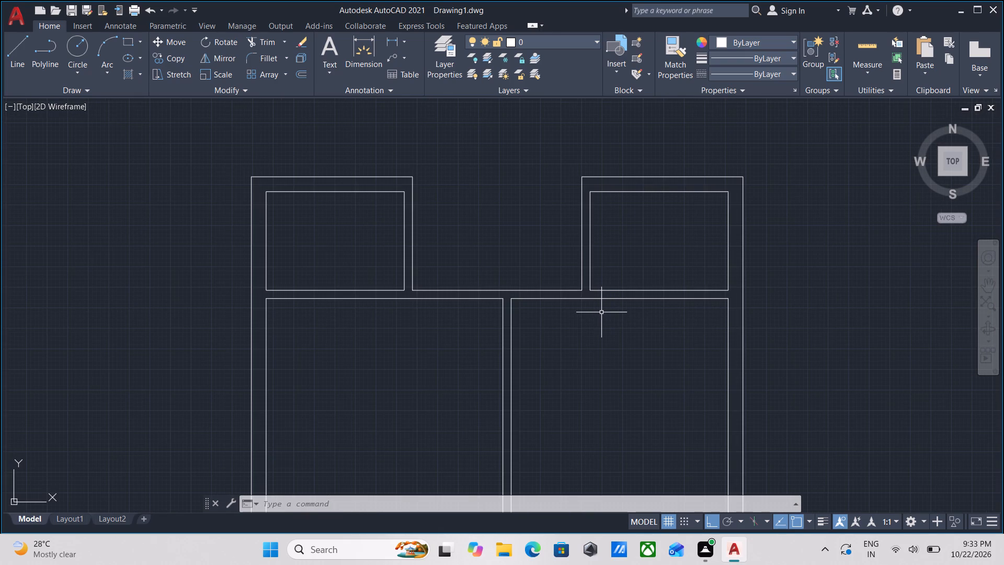
{"action": "key", "text": "l"}
{"action": "key", "text": "Return"}
{"action": "scroll", "coordinate": [594, 307], "scroll_direction": "up", "scroll_amount": 3}
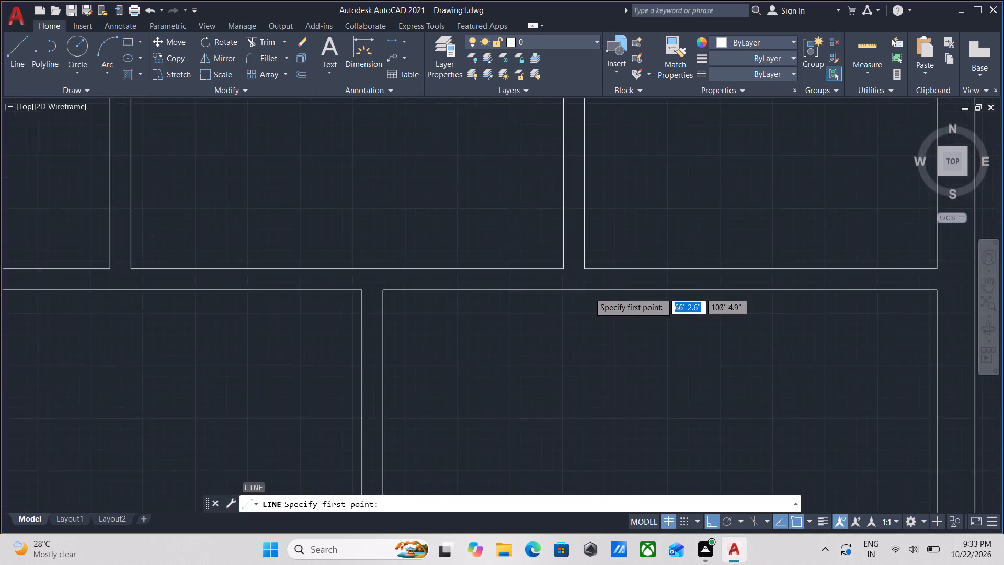
{"action": "scroll", "coordinate": [585, 284], "scroll_direction": "up", "scroll_amount": 1}
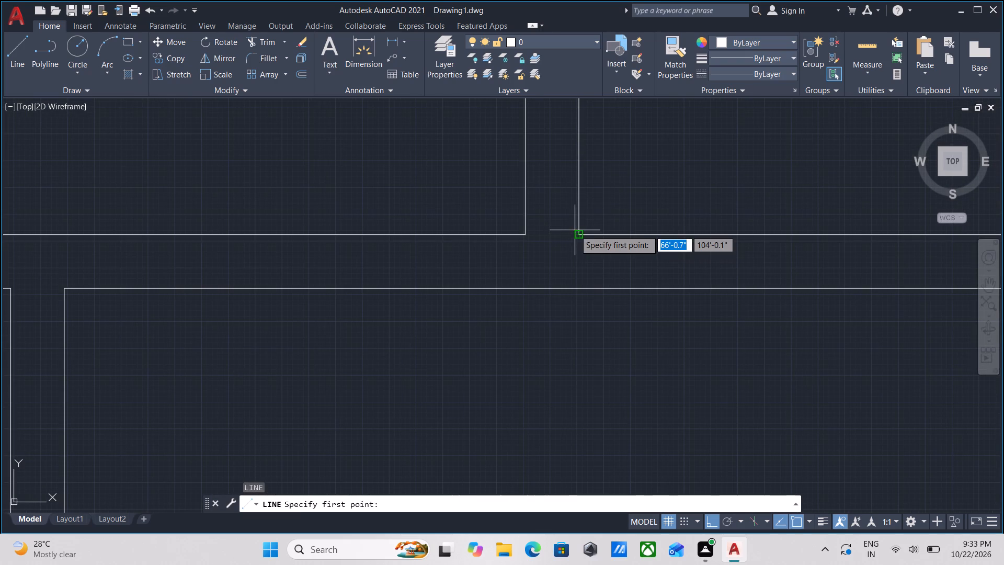
{"action": "left_click", "coordinate": [577, 231]}
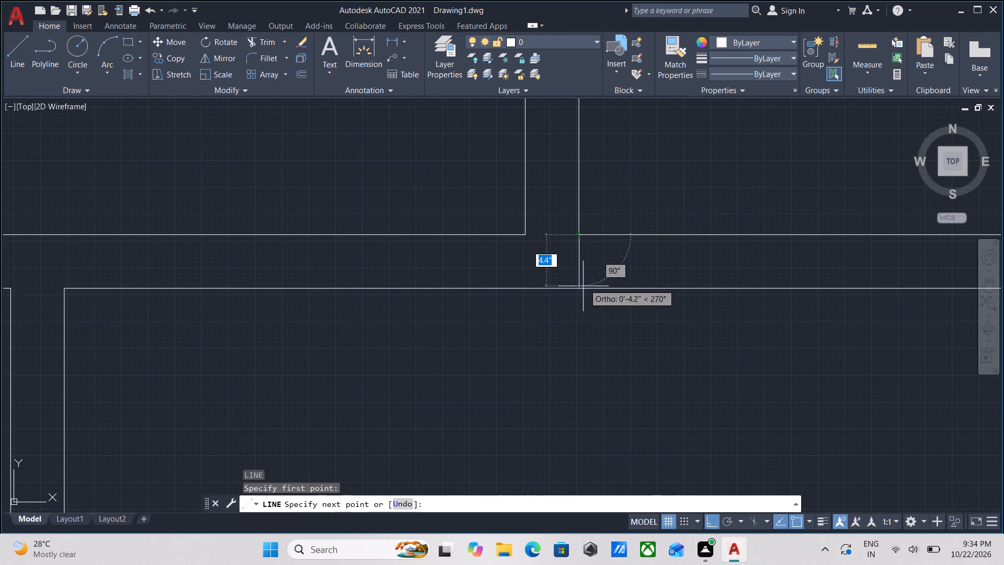
{"action": "left_click", "coordinate": [577, 288]}
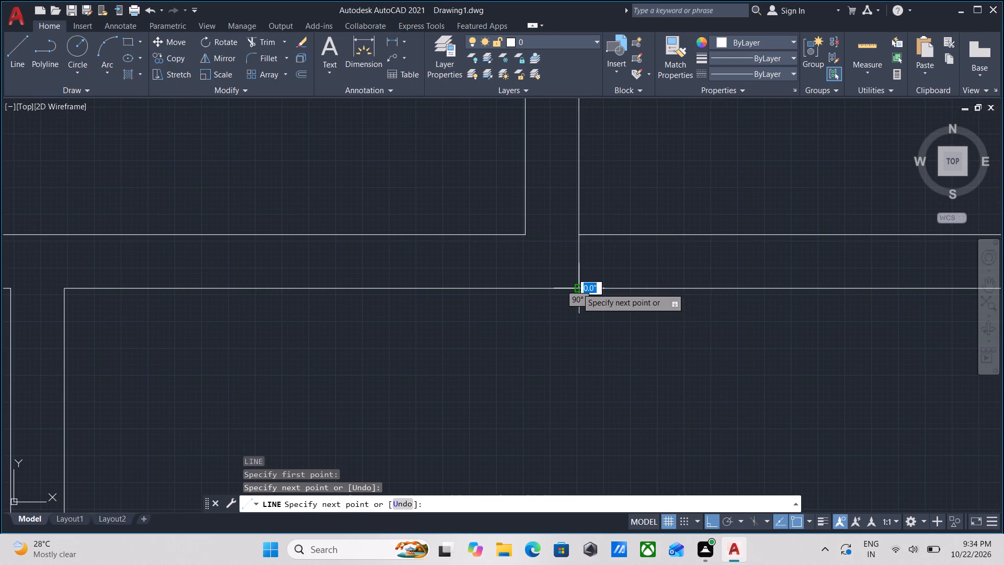
Offset the short vertical line at the top-right small room's lower-left corner 2'6" to the right.
{"action": "key", "text": "Escape"}
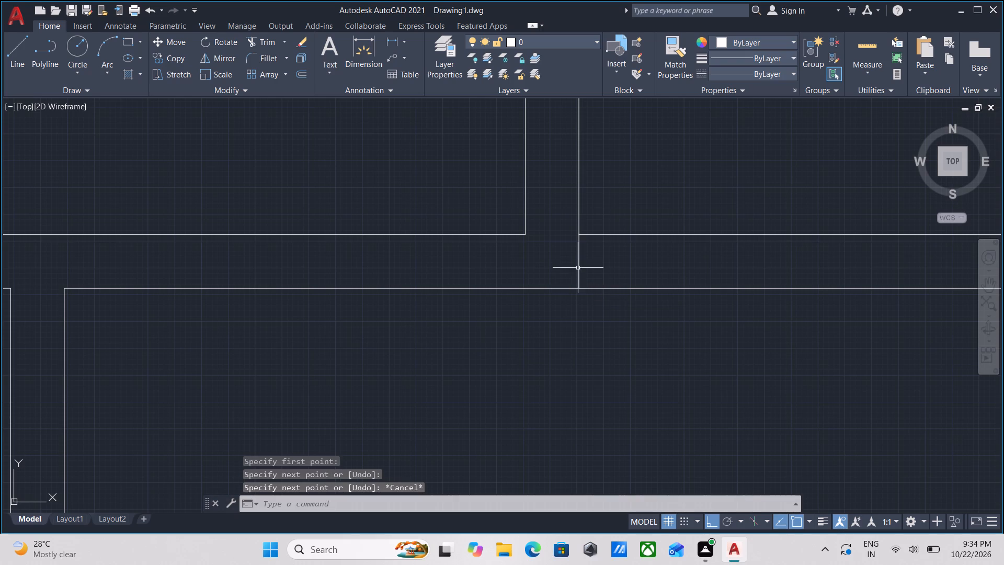
{"action": "scroll", "coordinate": [578, 263], "scroll_direction": "up", "scroll_amount": 1}
{"action": "left_click", "coordinate": [590, 275]}
{"action": "left_click", "coordinate": [554, 239]}
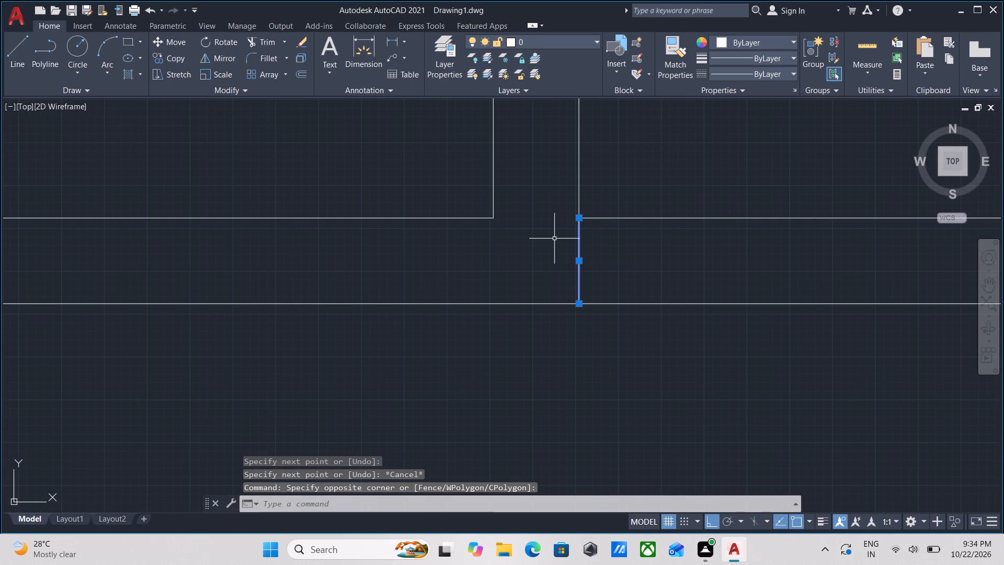
{"action": "key", "text": "o"}
{"action": "key", "text": "Return"}
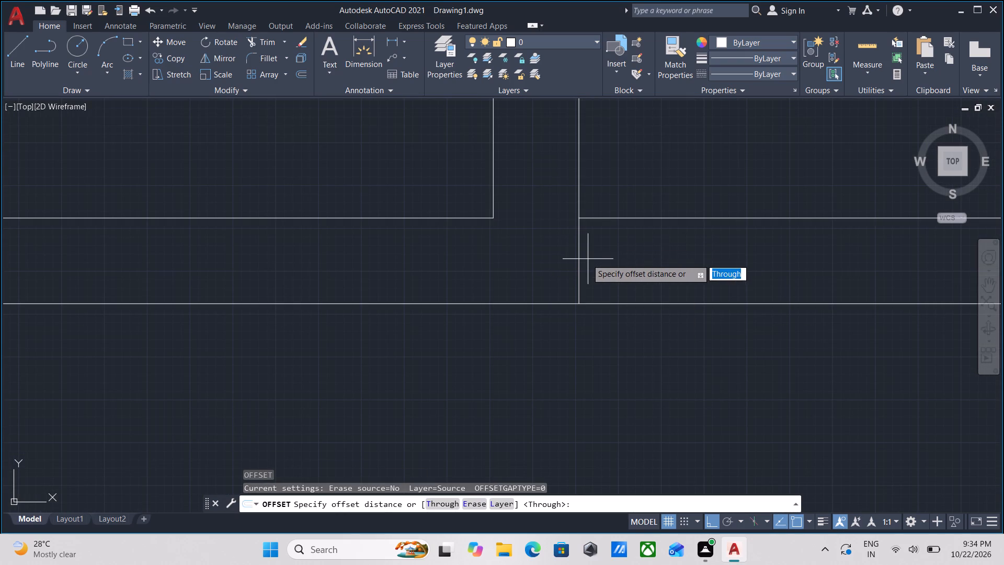
{"action": "left_click", "coordinate": [582, 261]}
{"action": "left_click", "coordinate": [638, 262]}
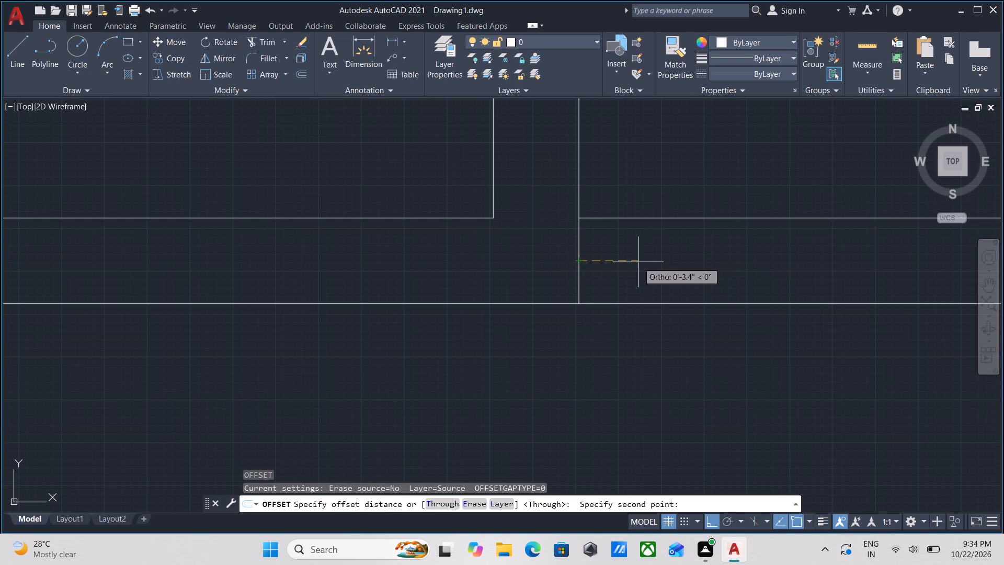
{"action": "type", "text": "2'6"}
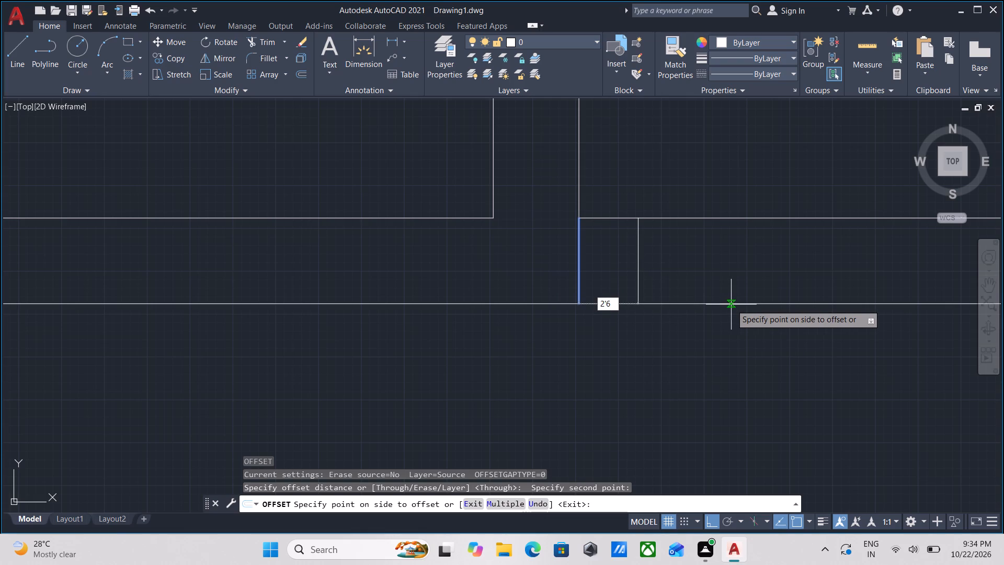
{"action": "key", "text": "Return"}
{"action": "scroll", "coordinate": [732, 303], "scroll_direction": "down", "scroll_amount": 3}
{"action": "middle_click_drag", "start_coordinate": [723, 303], "coordinate": [651, 296]}
{"action": "key", "text": "Escape"}
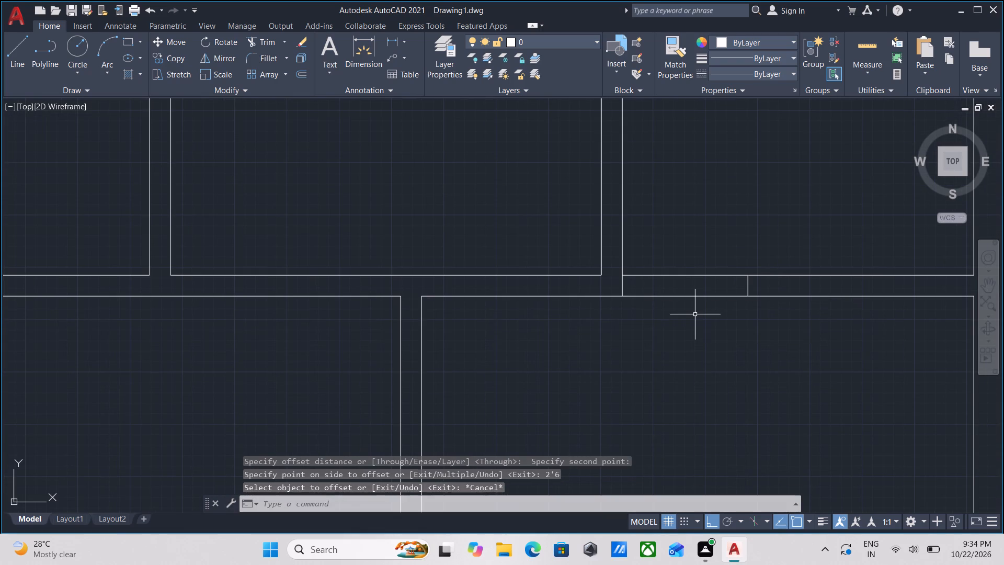
Trim both faces of the top-right small room's bottom wall between the two short vertical lines to open the doorway.
{"action": "type", "text": "TR"}
{"action": "key", "text": "Return"}
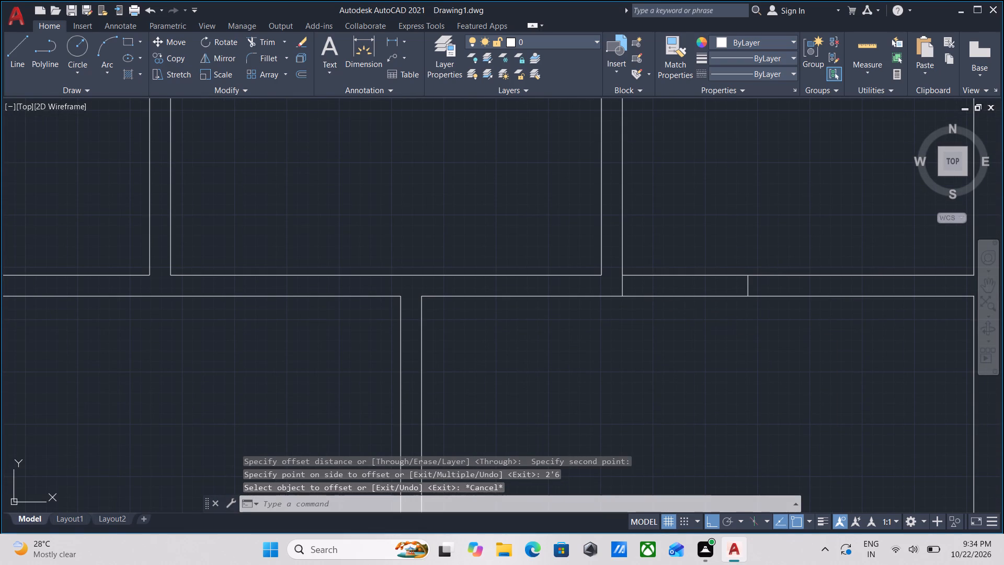
{"action": "left_click", "coordinate": [692, 311]}
{"action": "left_click", "coordinate": [691, 245]}
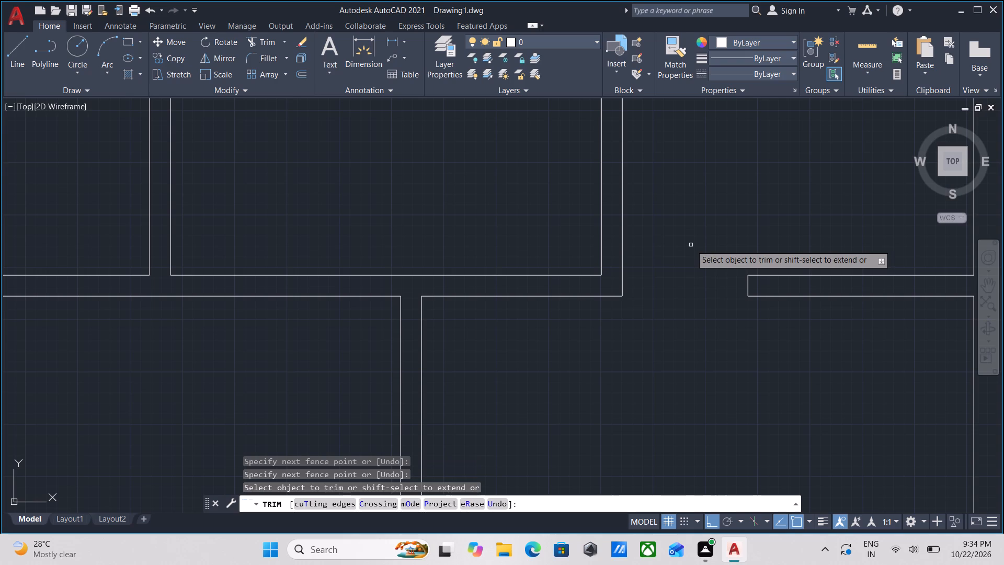
{"action": "key", "text": "Escape"}
Review the floor plan's room layout and the door openings cut so far.
{"action": "scroll", "coordinate": [691, 247], "scroll_direction": "down", "scroll_amount": 3}
{"action": "middle_click_drag", "start_coordinate": [678, 283], "coordinate": [707, 284]}
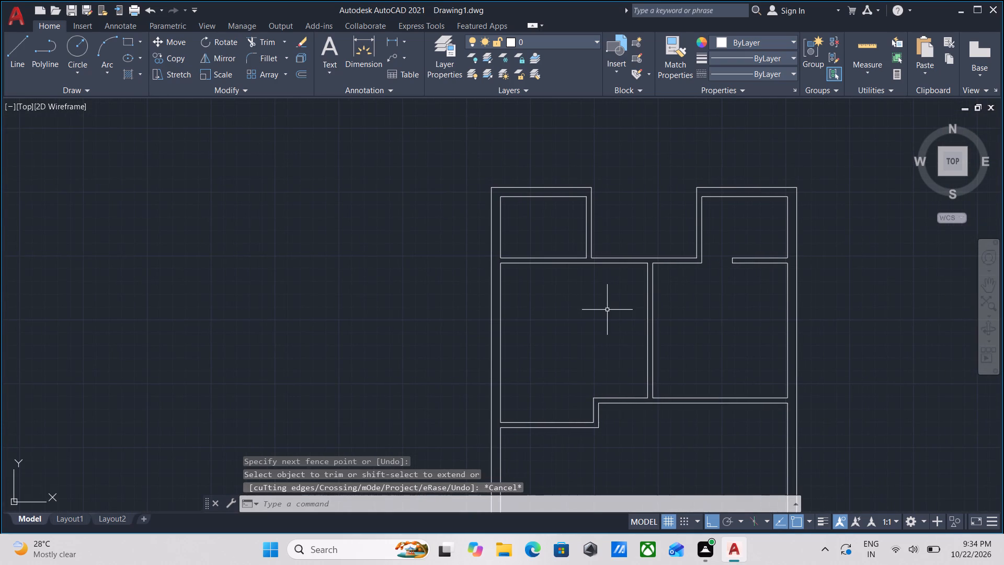
{"action": "middle_click_drag", "start_coordinate": [567, 311], "coordinate": [590, 342]}
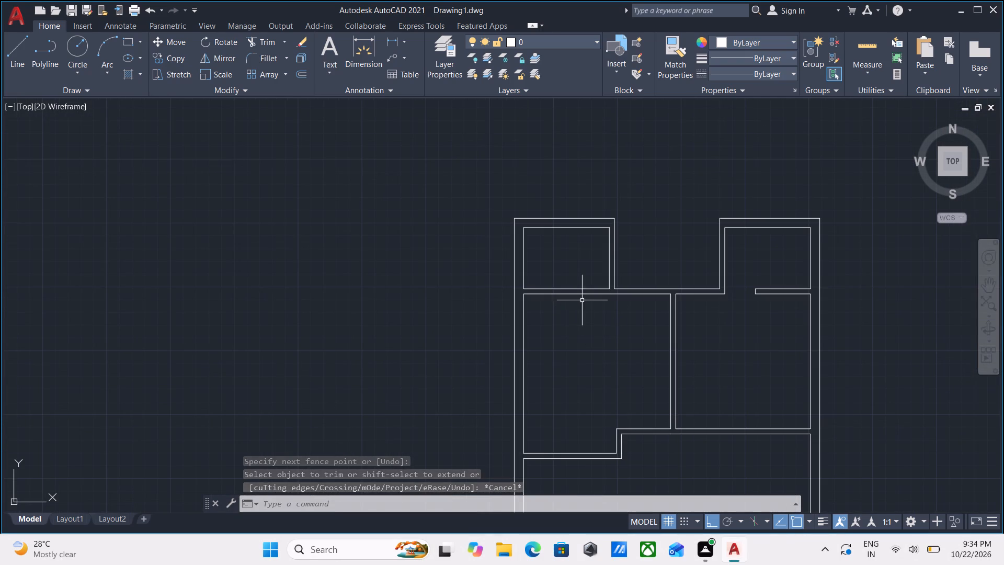
{"action": "scroll", "coordinate": [602, 307], "scroll_direction": "up", "scroll_amount": 2}
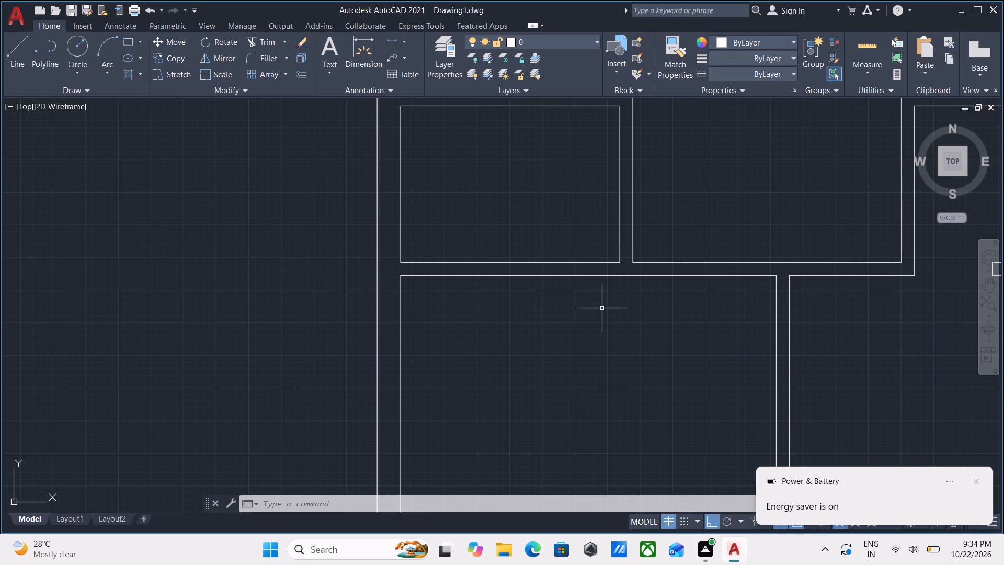
{"action": "scroll", "coordinate": [602, 437], "scroll_direction": "up", "scroll_amount": 2}
{"action": "scroll", "coordinate": [614, 409], "scroll_direction": "down", "scroll_amount": 2}
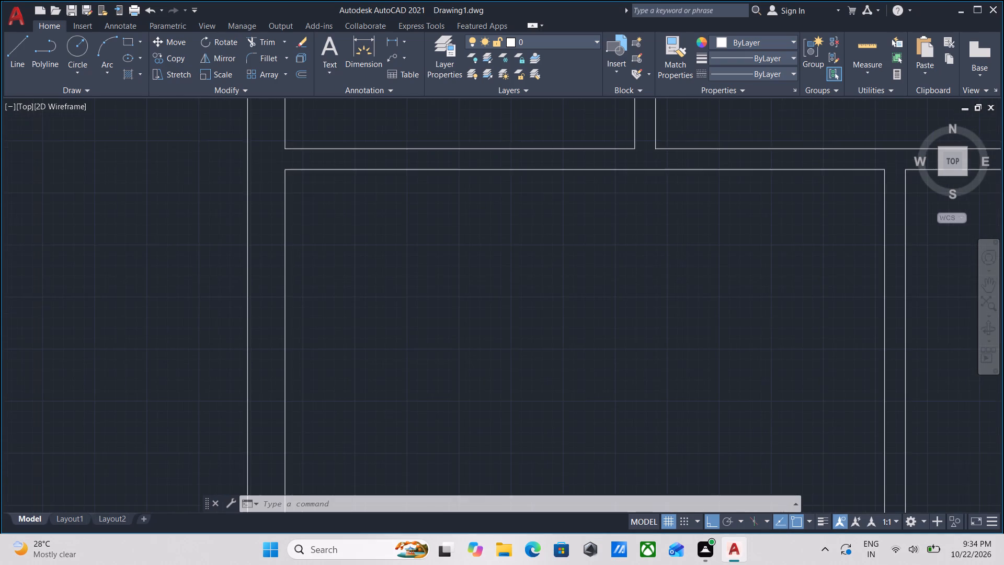
{"action": "scroll", "coordinate": [614, 408], "scroll_direction": "down", "scroll_amount": 2}
{"action": "middle_click_drag", "start_coordinate": [609, 376], "coordinate": [609, 308]}
{"action": "middle_click_drag", "start_coordinate": [622, 377], "coordinate": [602, 284]}
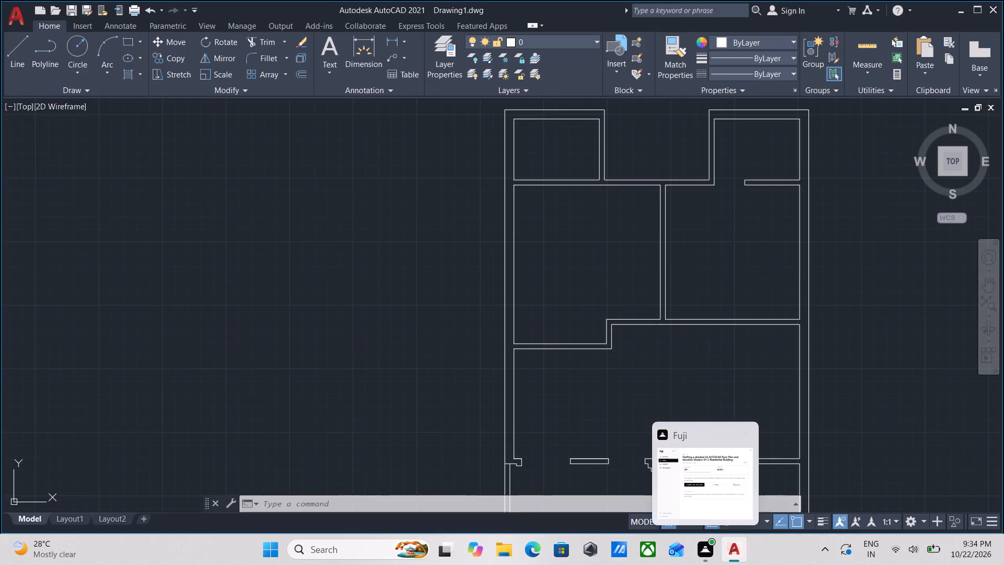
{"action": "scroll", "coordinate": [654, 310], "scroll_direction": "up", "scroll_amount": 2}
{"action": "middle_click_drag", "start_coordinate": [634, 314], "coordinate": [358, 252]}
{"action": "scroll", "coordinate": [442, 298], "scroll_direction": "down", "scroll_amount": 3}
{"action": "middle_click_drag", "start_coordinate": [450, 306], "coordinate": [507, 245]}
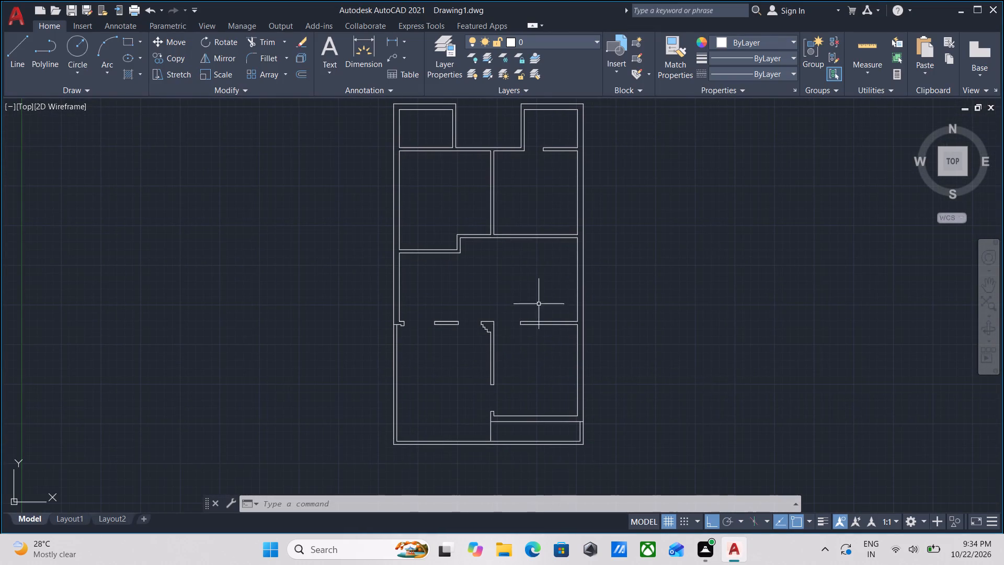
{"action": "middle_click_drag", "start_coordinate": [448, 299], "coordinate": [478, 380]}
{"action": "middle_click_drag", "start_coordinate": [440, 295], "coordinate": [466, 352]}
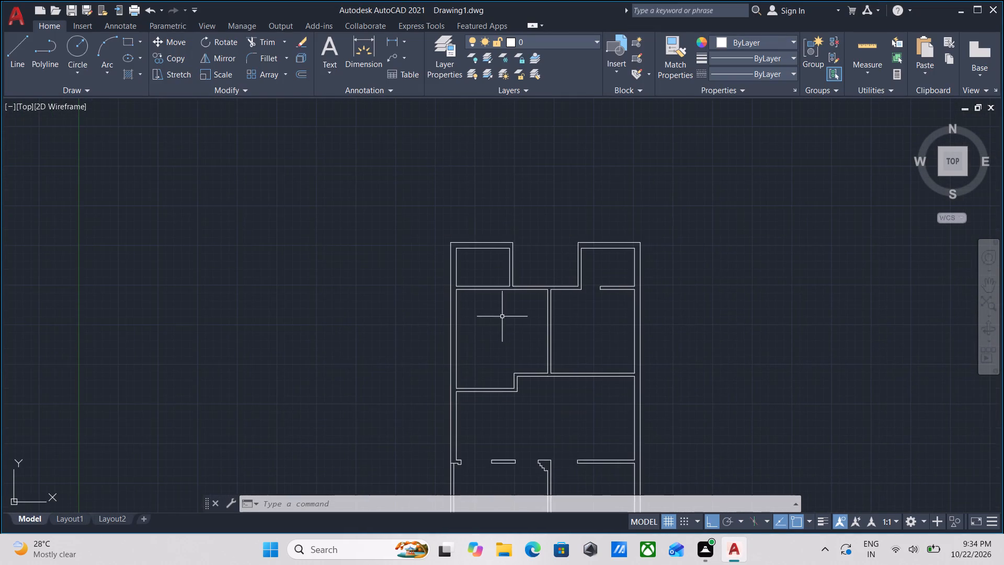
Draw a short vertical line from the top-left small room's lower-right inner corner down across the wall to the room below.
{"action": "scroll", "coordinate": [561, 334], "scroll_direction": "up", "scroll_amount": 2}
{"action": "scroll", "coordinate": [606, 309], "scroll_direction": "down", "scroll_amount": 1}
{"action": "middle_click_drag", "start_coordinate": [606, 309], "coordinate": [602, 350]}
{"action": "scroll", "coordinate": [480, 299], "scroll_direction": "up", "scroll_amount": 2}
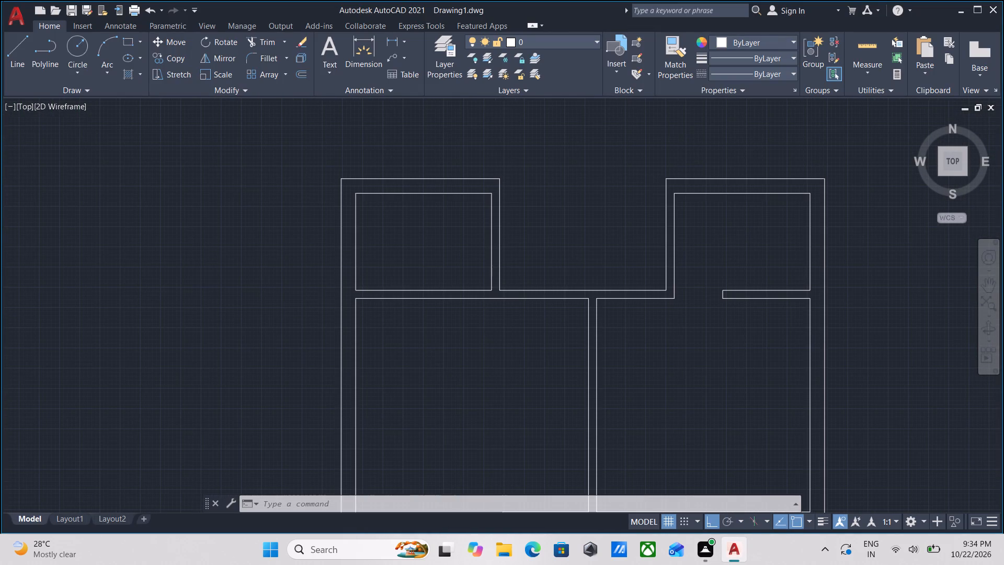
{"action": "key", "text": "l"}
{"action": "key", "text": "Return"}
{"action": "scroll", "coordinate": [500, 289], "scroll_direction": "up", "scroll_amount": 1}
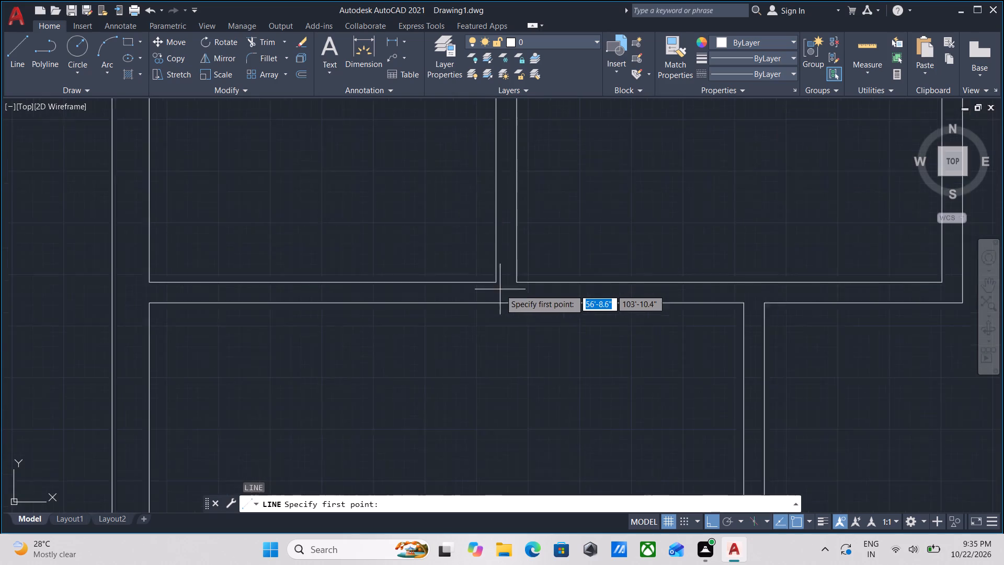
{"action": "scroll", "coordinate": [500, 289], "scroll_direction": "up", "scroll_amount": 1}
{"action": "left_click", "coordinate": [496, 276]}
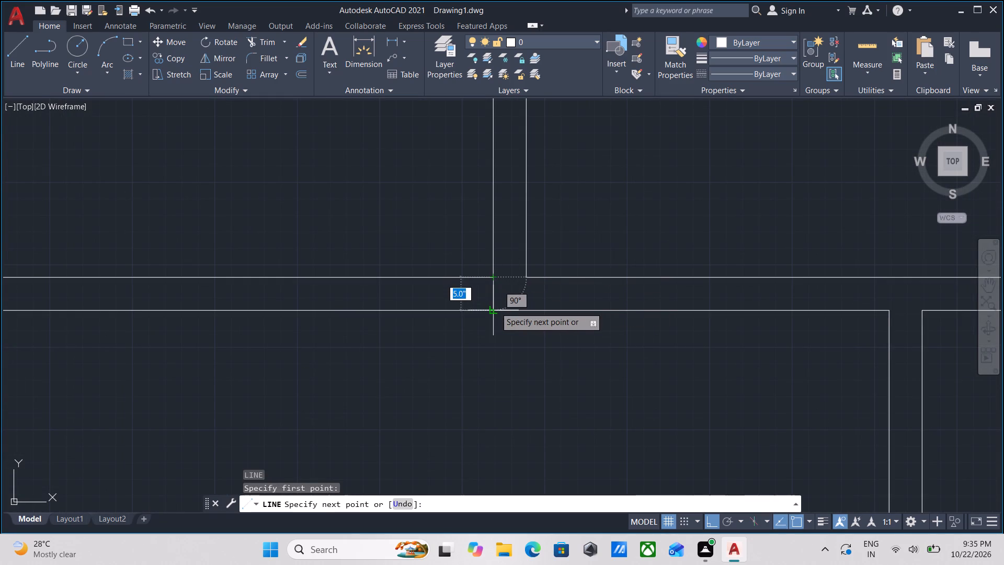
{"action": "left_click", "coordinate": [495, 307]}
{"action": "key", "text": "Escape"}
Offset the short vertical line in the top-left small room's bottom wall 2'6" to the left.
{"action": "left_click", "coordinate": [507, 290]}
{"action": "left_click", "coordinate": [464, 287]}
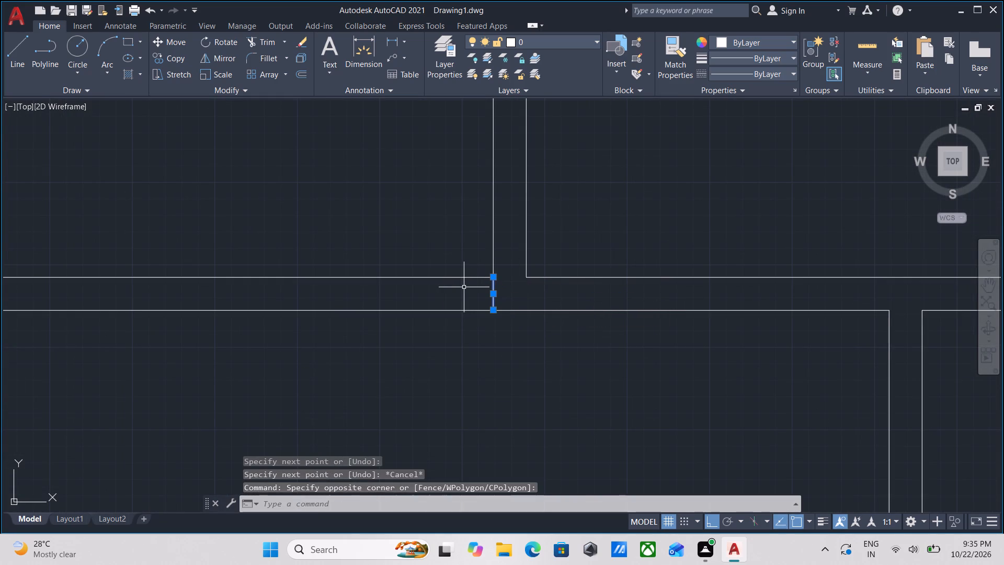
{"action": "key", "text": "o"}
{"action": "key", "text": "Return"}
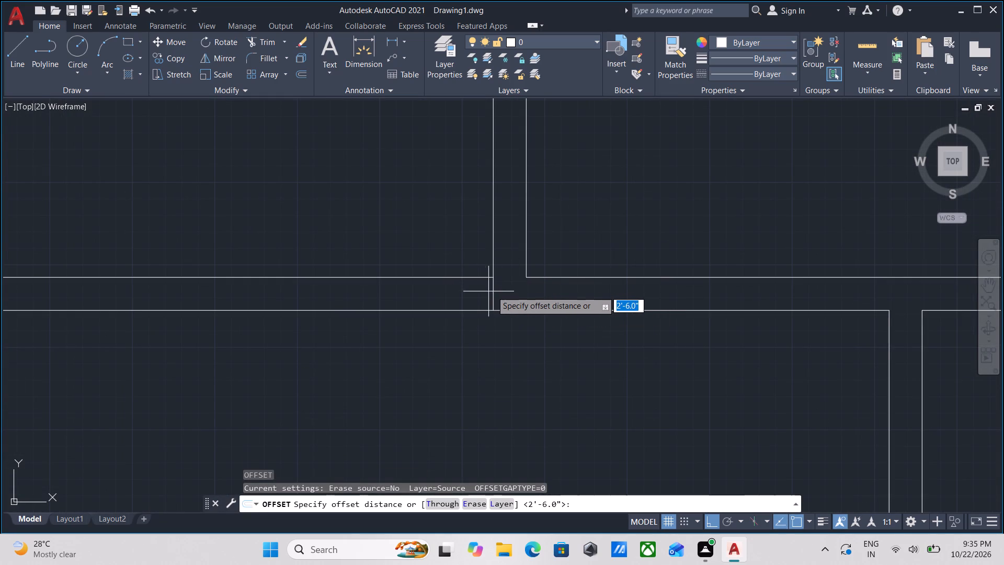
{"action": "left_click", "coordinate": [494, 290]}
{"action": "left_click", "coordinate": [428, 291]}
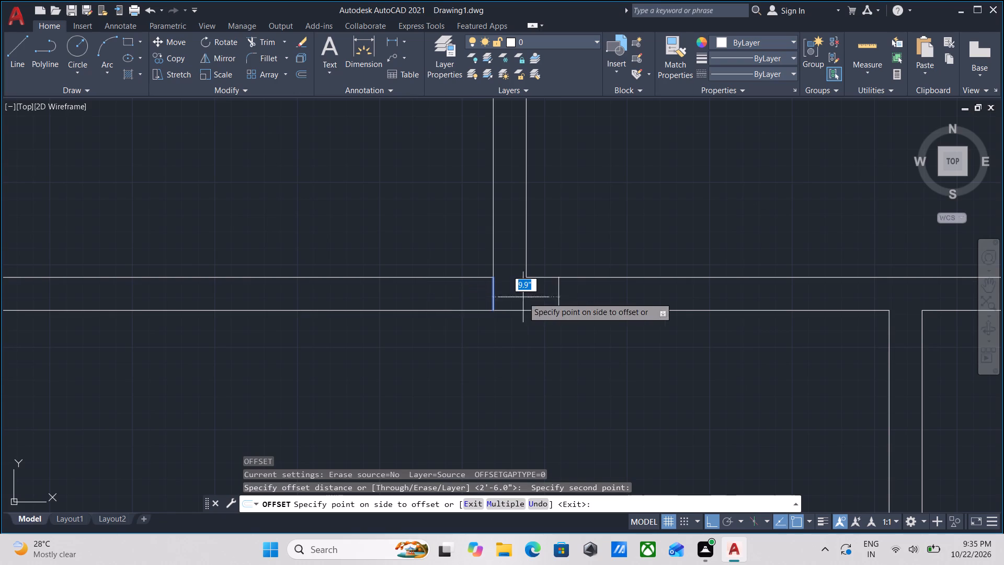
{"action": "middle_click_drag", "start_coordinate": [390, 313], "coordinate": [512, 309]}
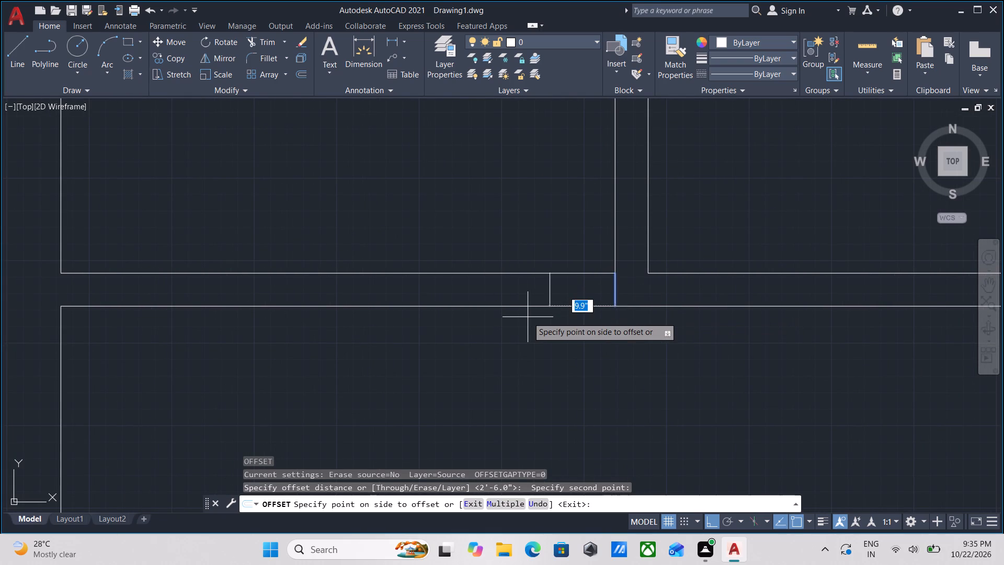
{"action": "type", "text": "2'6"}
{"action": "key", "text": "shift+quotedbl"}
{"action": "key", "text": "Return"}
{"action": "key", "text": "Escape"}
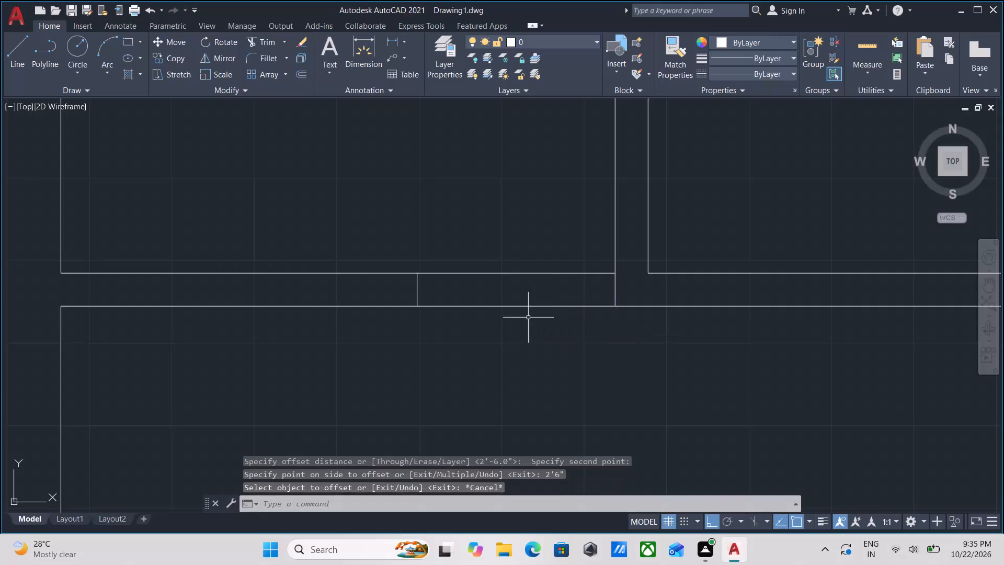
Trim both faces of the top-left small room's bottom wall between the two short vertical lines to open the doorway.
{"action": "type", "text": "TR"}
{"action": "key", "text": "Return"}
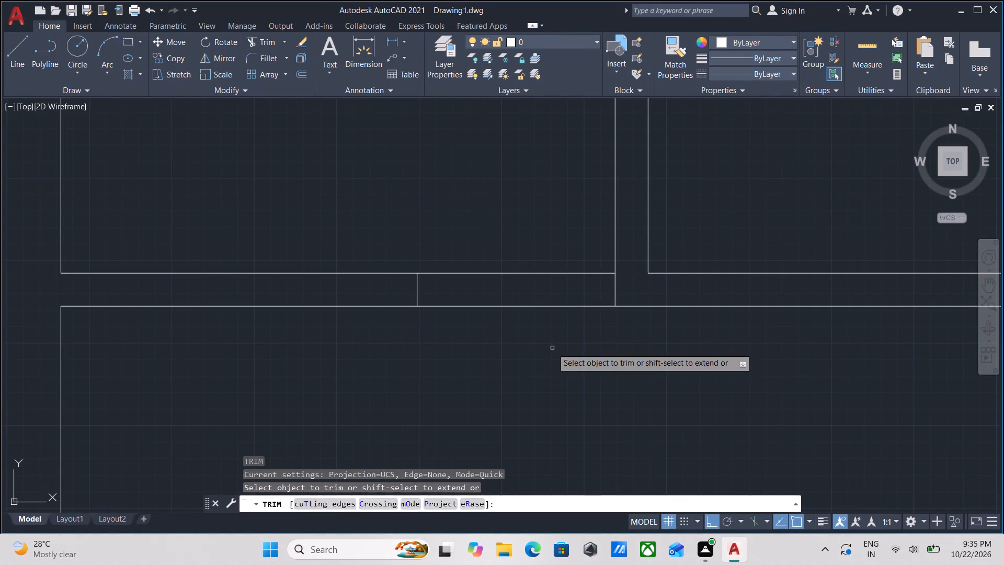
{"action": "left_click", "coordinate": [552, 348]}
{"action": "left_click", "coordinate": [542, 251]}
{"action": "scroll", "coordinate": [553, 349], "scroll_direction": "down", "scroll_amount": 3}
{"action": "middle_click_drag", "start_coordinate": [526, 344], "coordinate": [421, 337]}
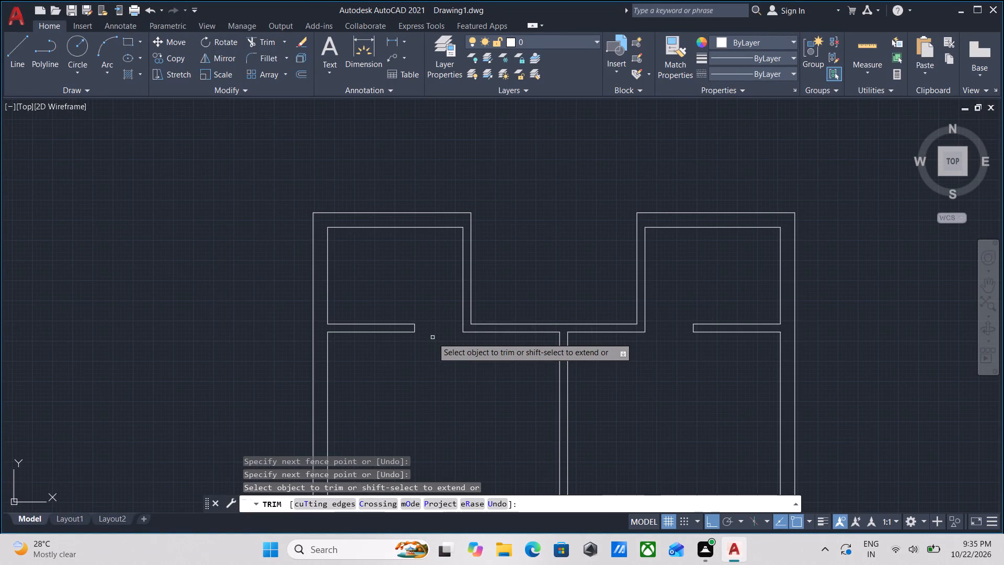
{"action": "key", "text": "Escape"}
Draw a short vertical line across the wall below the recess between the two small rooms, starting at the recess's lower-left corner.
{"action": "scroll", "coordinate": [443, 352], "scroll_direction": "down", "scroll_amount": 1}
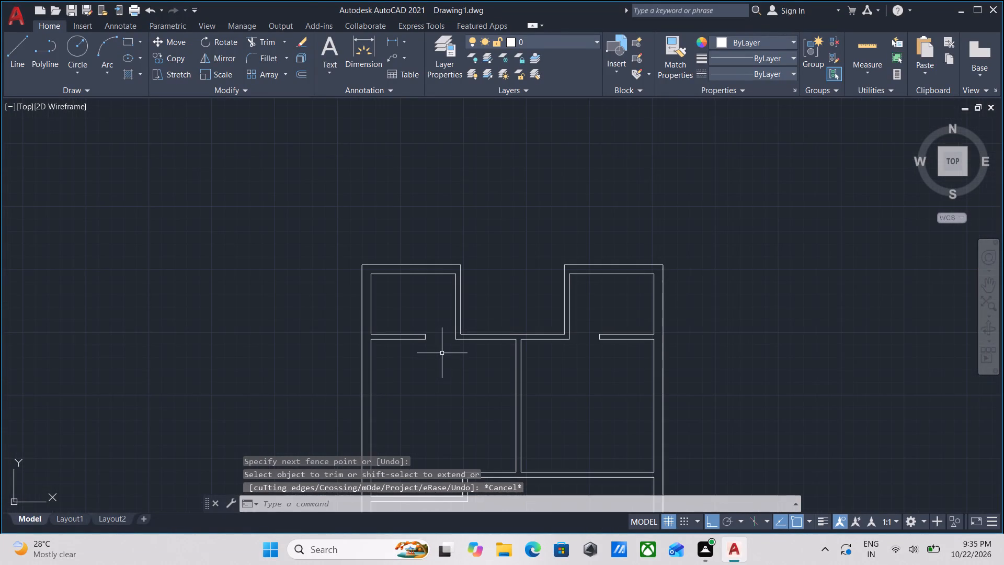
{"action": "middle_click_drag", "start_coordinate": [441, 343], "coordinate": [454, 314]}
{"action": "middle_click_drag", "start_coordinate": [451, 367], "coordinate": [465, 311]}
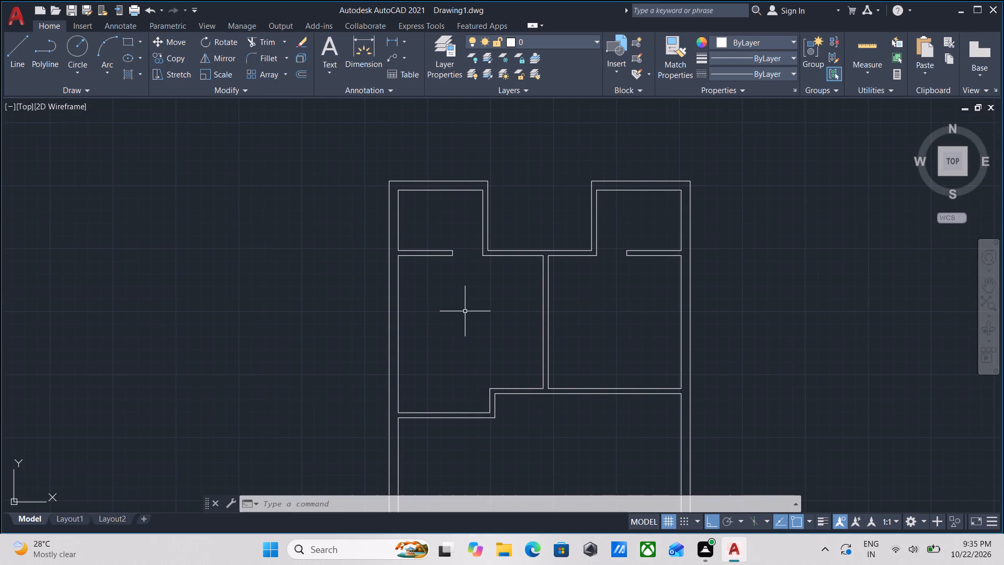
{"action": "scroll", "coordinate": [487, 276], "scroll_direction": "up", "scroll_amount": 1}
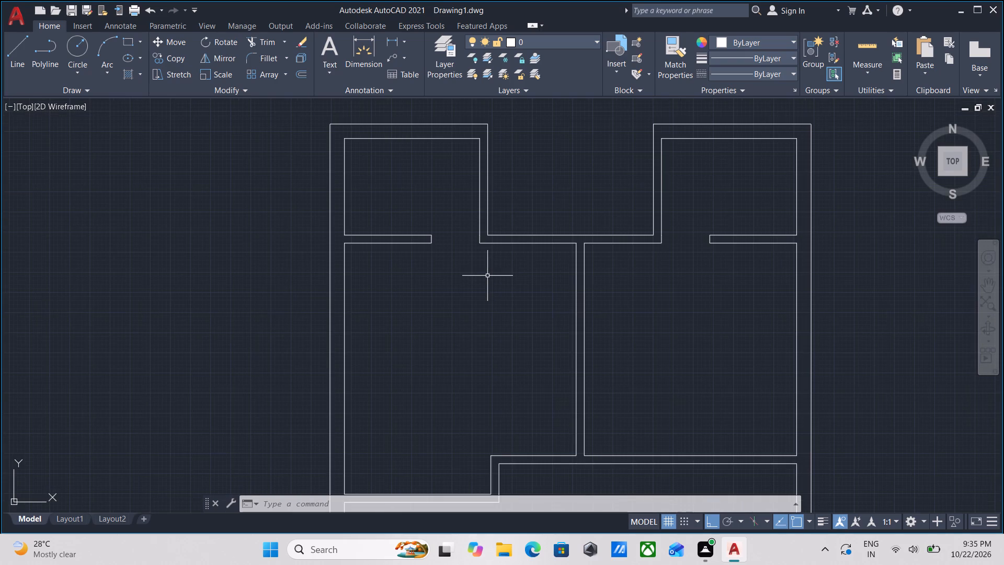
{"action": "middle_click", "coordinate": [487, 276]}
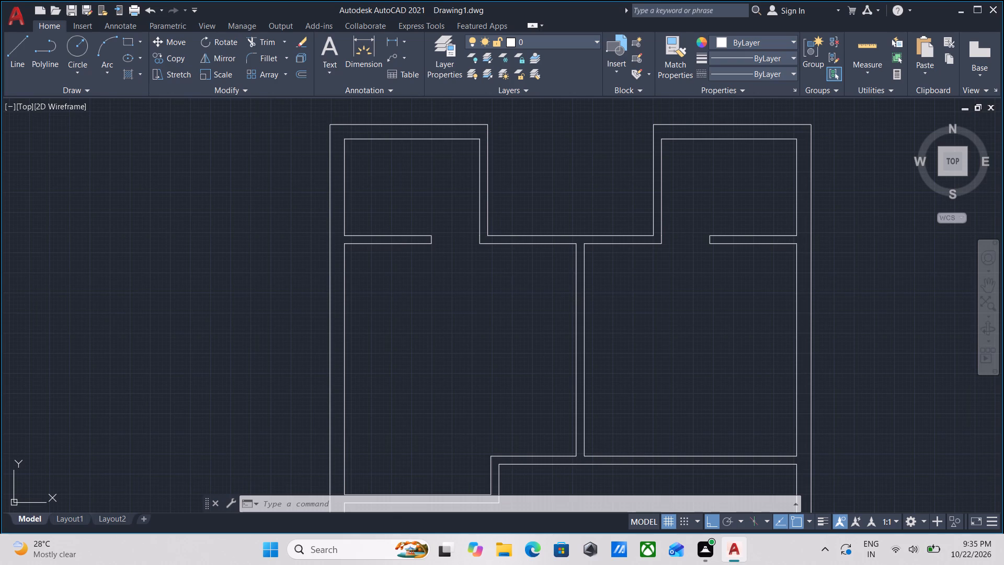
{"action": "key", "text": "l"}
{"action": "key", "text": "Return"}
{"action": "scroll", "coordinate": [501, 208], "scroll_direction": "up", "scroll_amount": 2}
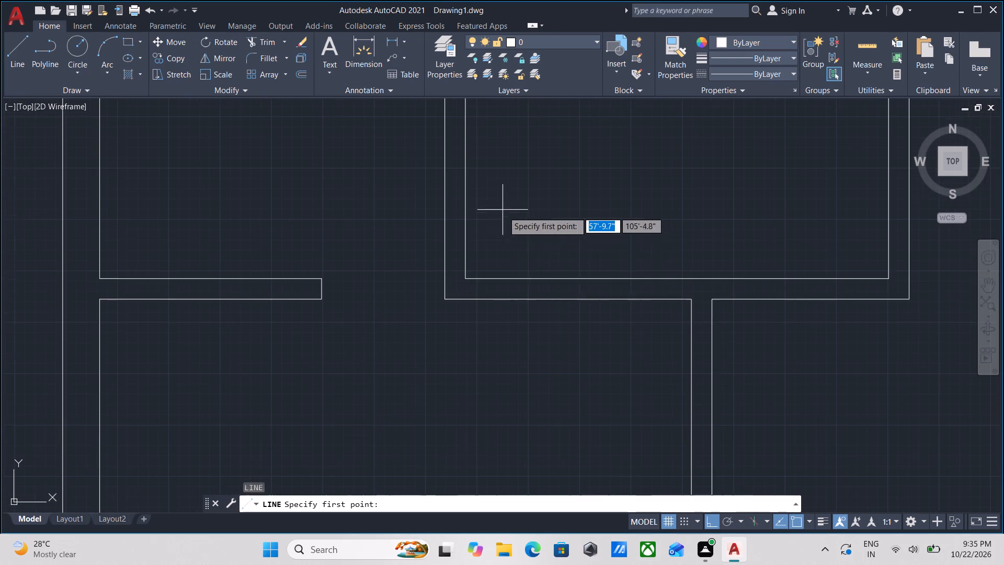
{"action": "left_click", "coordinate": [467, 280]}
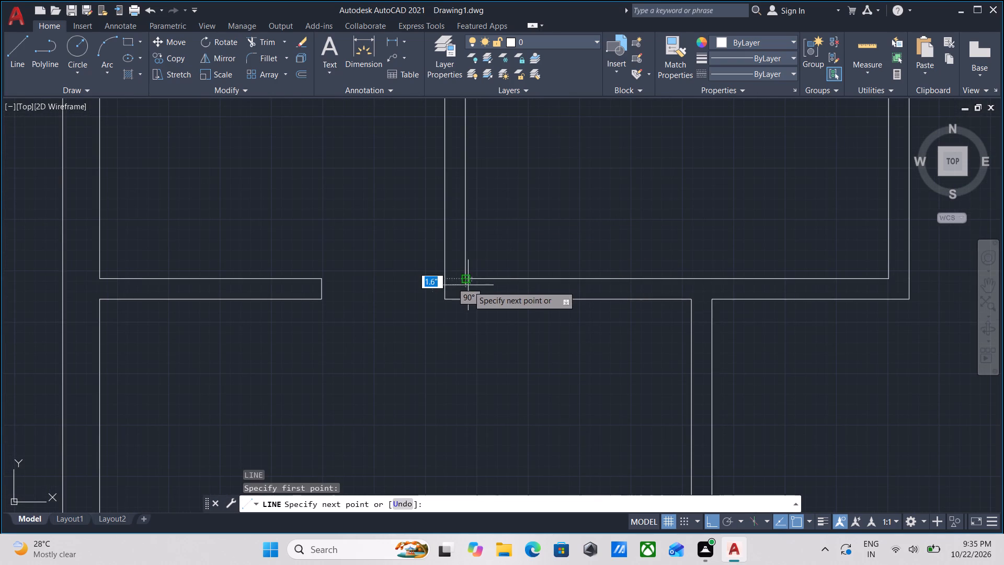
{"action": "left_click", "coordinate": [467, 301]}
{"action": "scroll", "coordinate": [467, 301], "scroll_direction": "up", "scroll_amount": 2}
{"action": "key", "text": "Escape"}
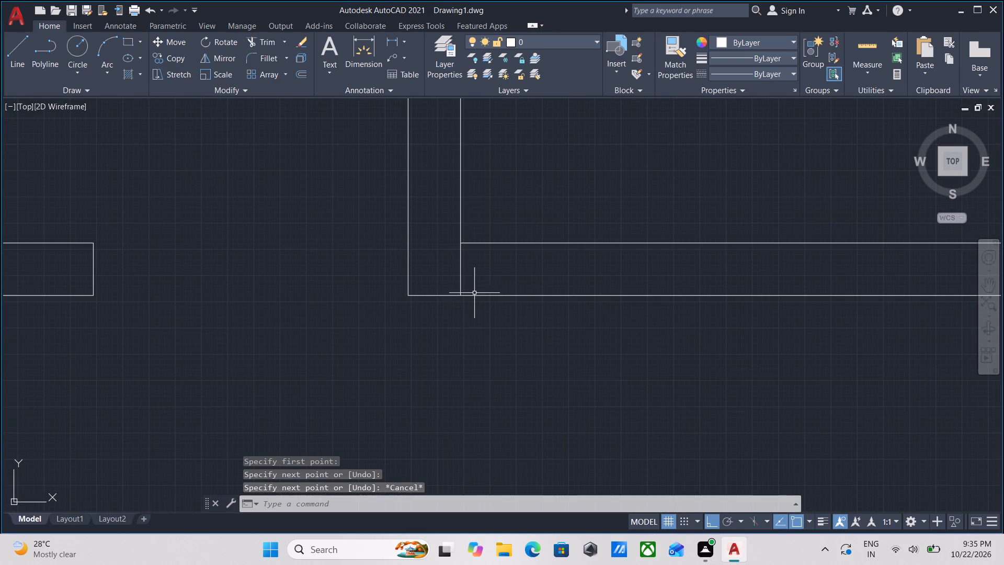
Offset the short vertical line at the lower-left corner of the recess between the two small rooms 3' to the right.
{"action": "left_click", "coordinate": [470, 278]}
{"action": "left_click", "coordinate": [446, 256]}
{"action": "key", "text": "o"}
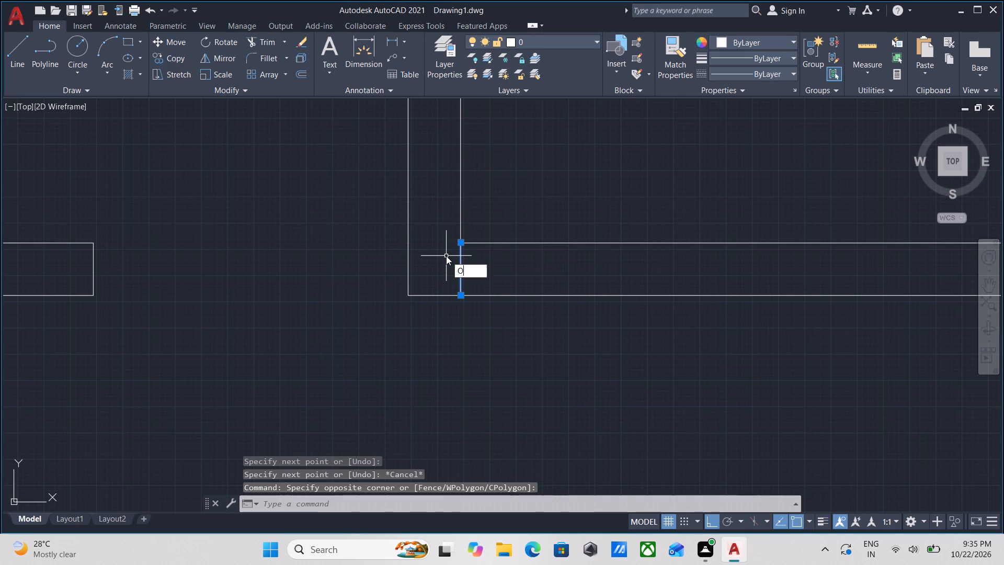
{"action": "key", "text": "Return"}
{"action": "left_click", "coordinate": [464, 270]}
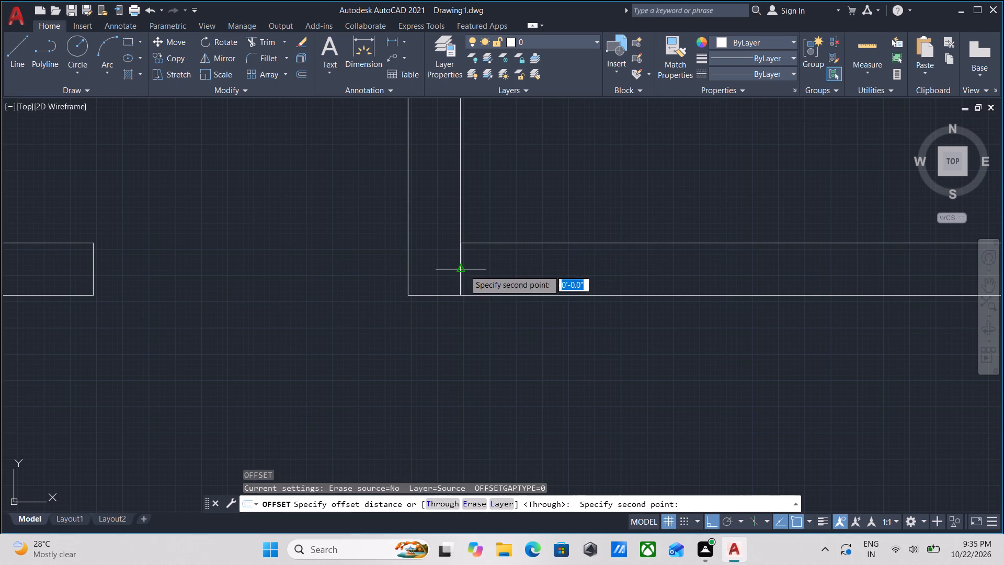
{"action": "left_click", "coordinate": [519, 265]}
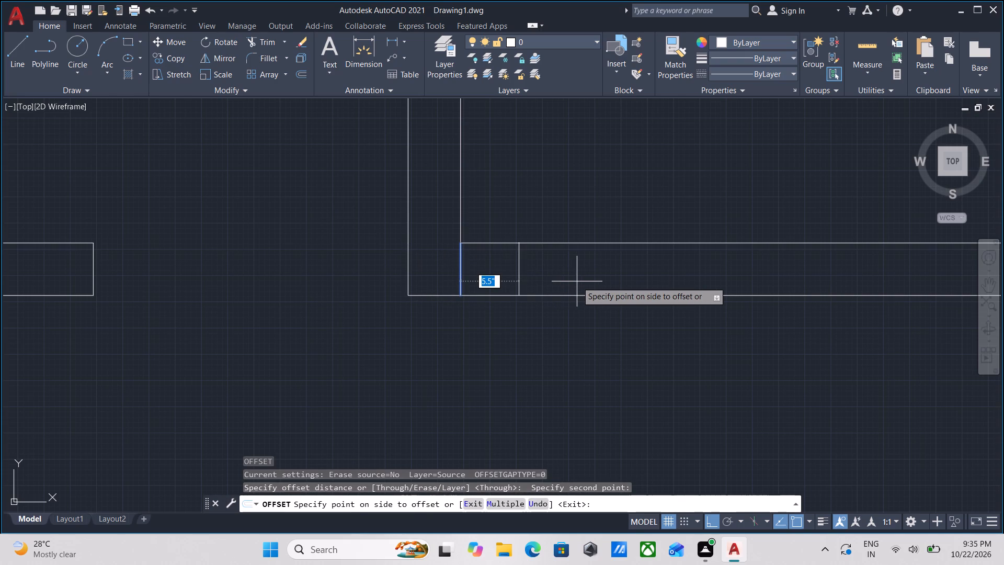
{"action": "type", "text": "3'"}
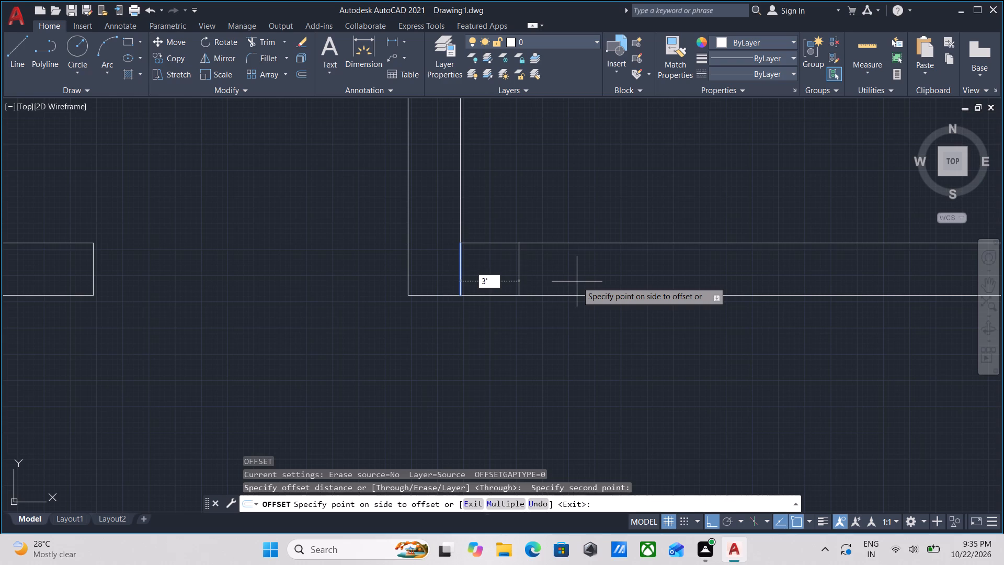
{"action": "key", "text": "6"}
{"action": "key", "text": "BackSpace"}
{"action": "key", "text": "Return"}
{"action": "scroll", "coordinate": [634, 296], "scroll_direction": "down", "scroll_amount": 3}
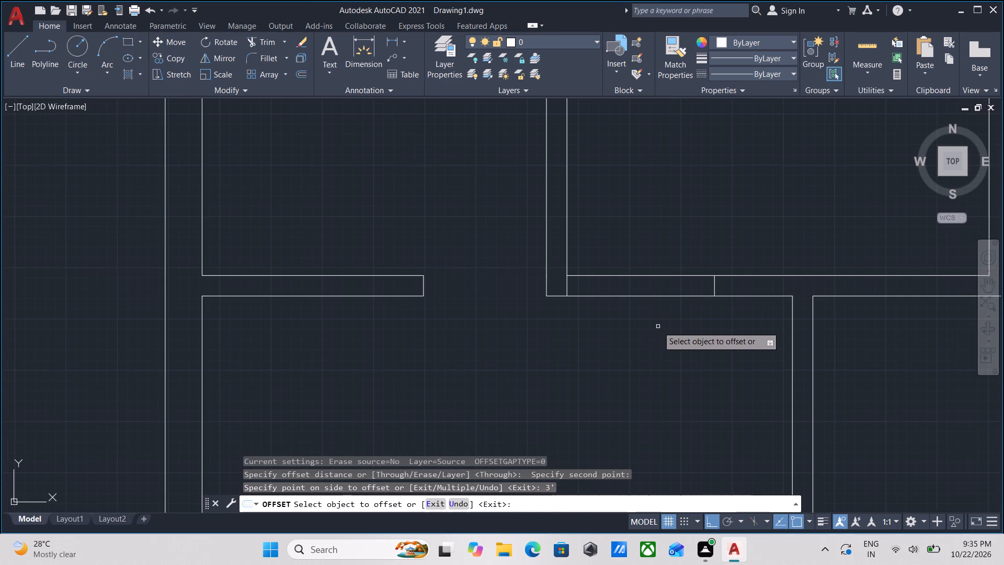
{"action": "key", "text": "Escape"}
Trim both faces of the wall below the recess between the two short vertical lines to open the doorway.
{"action": "type", "text": "TR"}
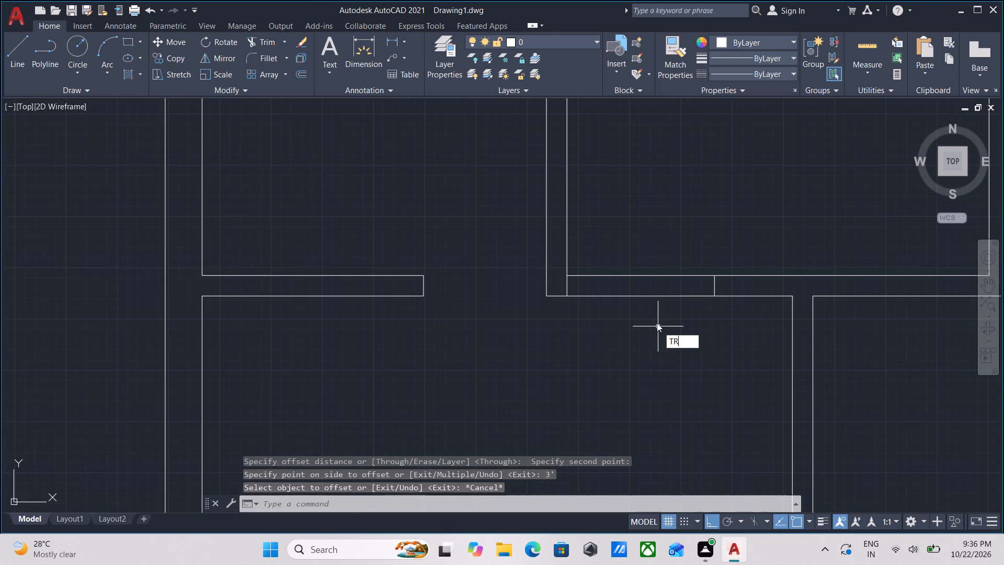
{"action": "key", "text": "Return"}
{"action": "left_click", "coordinate": [656, 321]}
{"action": "left_click", "coordinate": [649, 243]}
{"action": "scroll", "coordinate": [659, 329], "scroll_direction": "down", "scroll_amount": 2}
{"action": "middle_click_drag", "start_coordinate": [658, 329], "coordinate": [656, 328]}
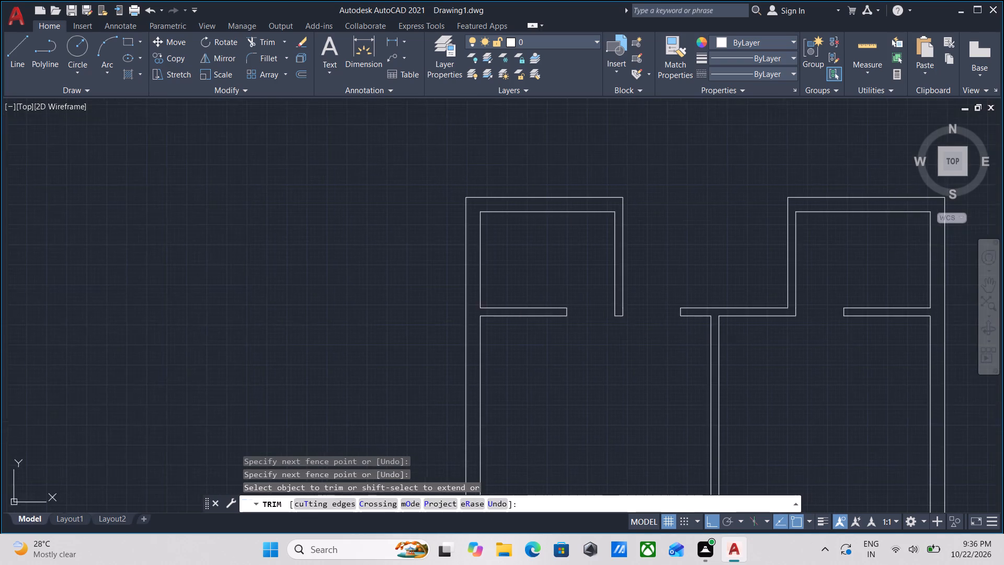
{"action": "middle_click_drag", "start_coordinate": [656, 328], "coordinate": [581, 321]}
{"action": "key", "text": "Escape"}
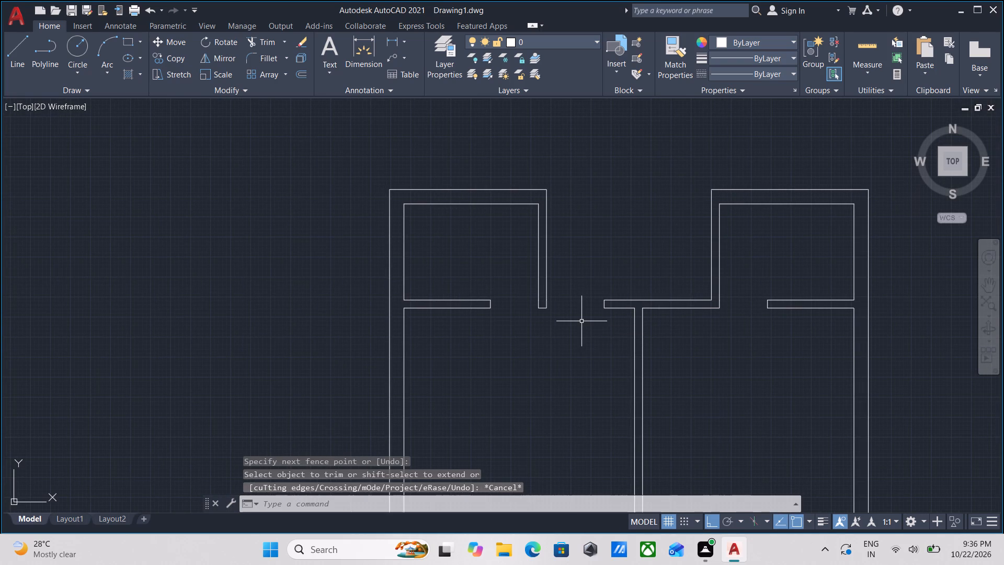
Draw a short vertical line from the upper-left large room's lower-right inner corner down across its bottom wall.
{"action": "middle_click_drag", "start_coordinate": [581, 321], "coordinate": [590, 350]}
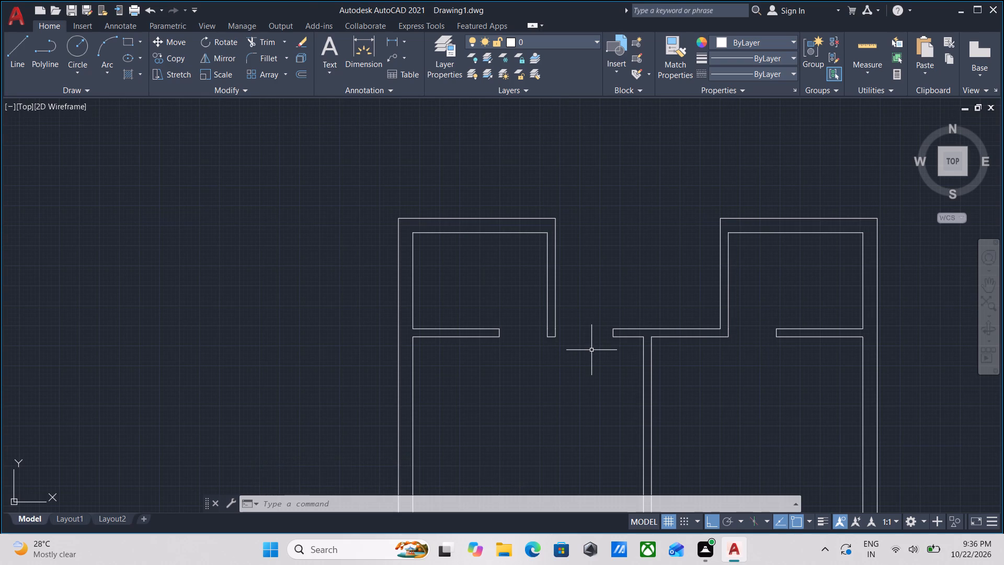
{"action": "scroll", "coordinate": [591, 350], "scroll_direction": "up", "scroll_amount": 1}
{"action": "scroll", "coordinate": [591, 350], "scroll_direction": "down", "scroll_amount": 1}
{"action": "middle_click_drag", "start_coordinate": [591, 350], "coordinate": [598, 275]}
{"action": "scroll", "coordinate": [580, 361], "scroll_direction": "down", "scroll_amount": 2}
{"action": "middle_click_drag", "start_coordinate": [580, 360], "coordinate": [587, 250]}
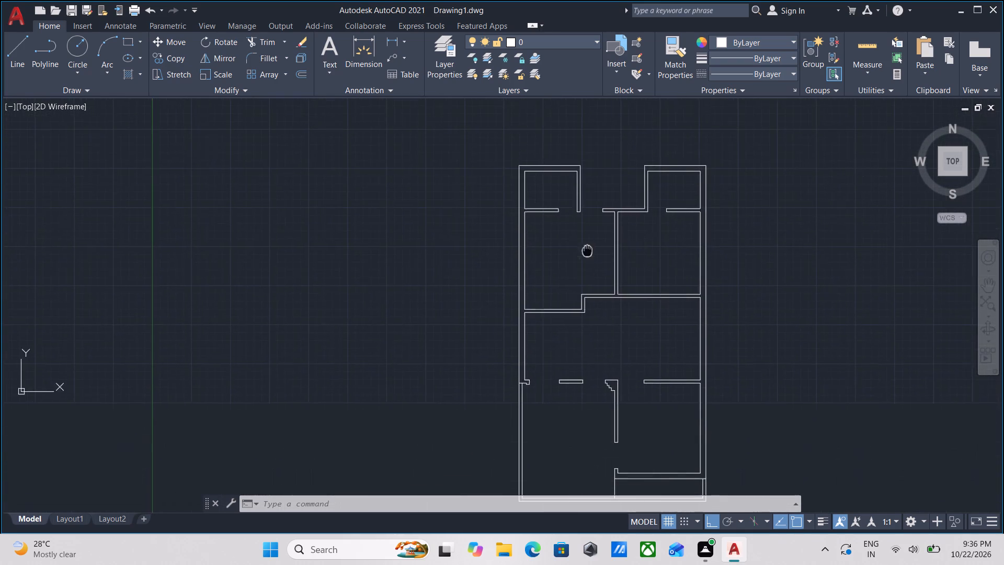
{"action": "scroll", "coordinate": [592, 352], "scroll_direction": "up", "scroll_amount": 2}
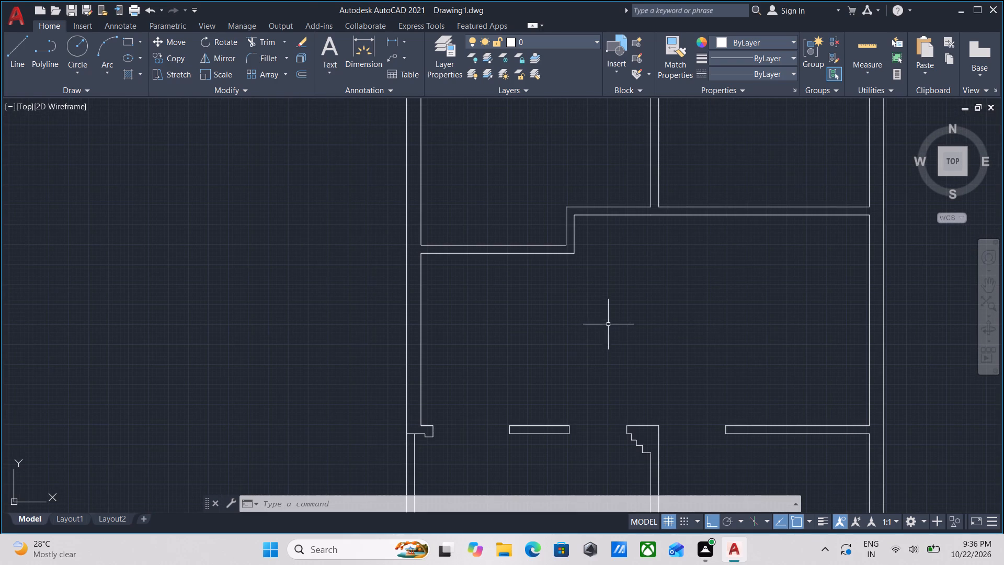
{"action": "scroll", "coordinate": [647, 281], "scroll_direction": "up", "scroll_amount": 3}
{"action": "scroll", "coordinate": [641, 304], "scroll_direction": "down", "scroll_amount": 1}
{"action": "middle_click_drag", "start_coordinate": [632, 324], "coordinate": [614, 421]}
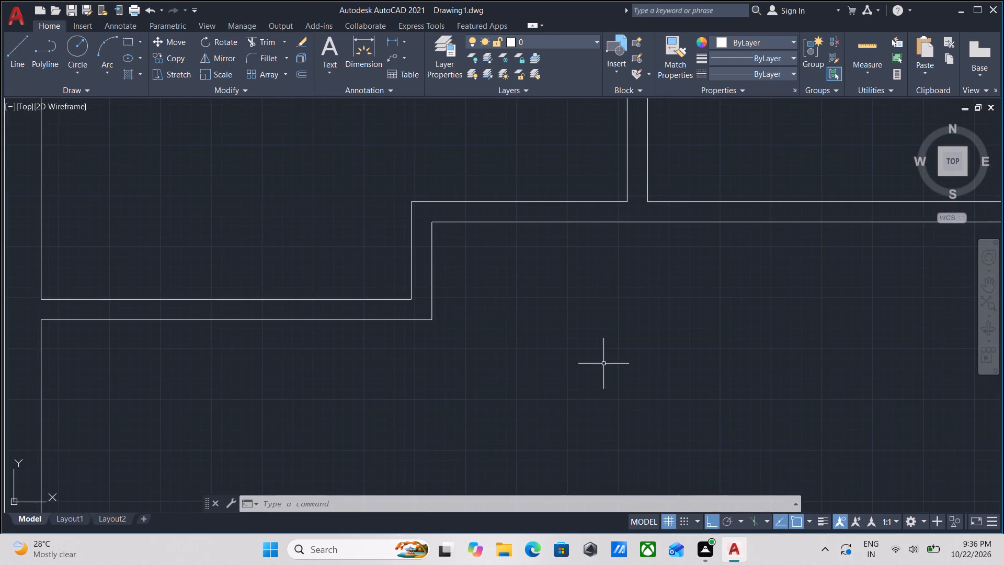
{"action": "middle_click_drag", "start_coordinate": [601, 380], "coordinate": [588, 440]}
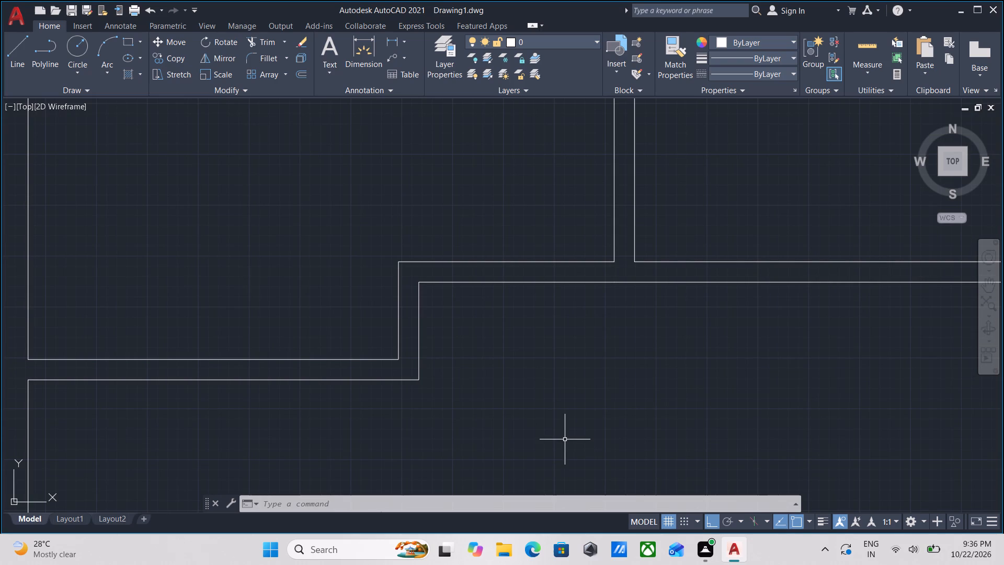
{"action": "key", "text": "l"}
{"action": "key", "text": "Return"}
{"action": "scroll", "coordinate": [616, 277], "scroll_direction": "up", "scroll_amount": 1}
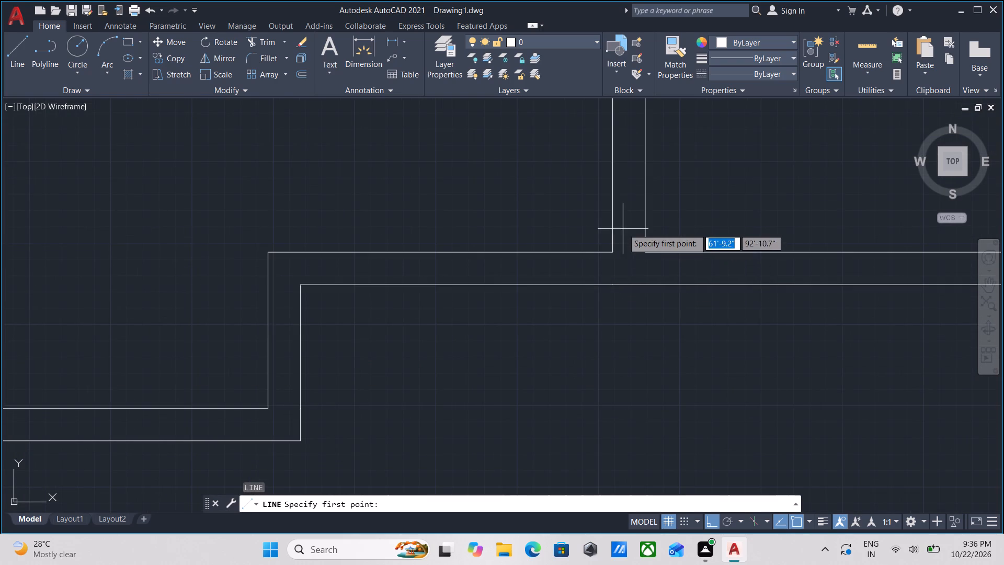
{"action": "left_click", "coordinate": [615, 250]}
{"action": "left_click", "coordinate": [614, 284]}
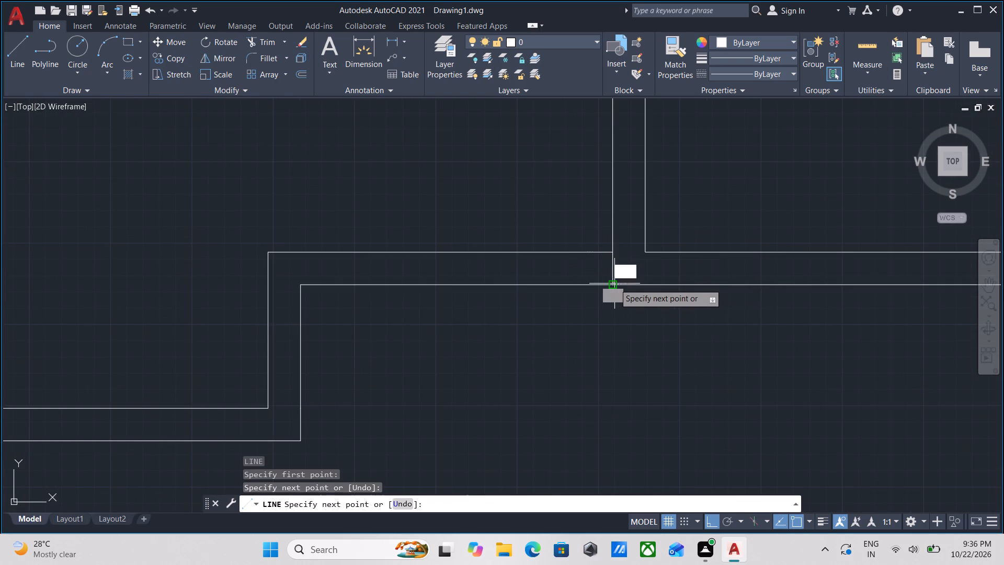
{"action": "scroll", "coordinate": [616, 282], "scroll_direction": "up", "scroll_amount": 1}
{"action": "key", "text": "Escape"}
Offset the short vertical line in the upper-left large room's bottom wall 3'6" to the left.
{"action": "left_click_drag", "start_coordinate": [624, 263], "coordinate": [601, 262]}
{"action": "left_click", "coordinate": [573, 259]}
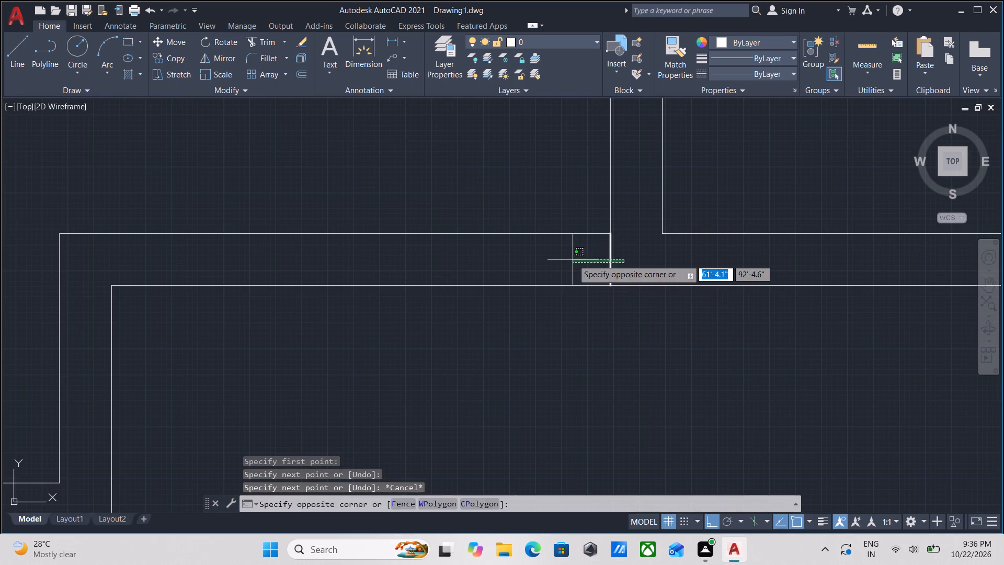
{"action": "key", "text": "o"}
{"action": "key", "text": "Return"}
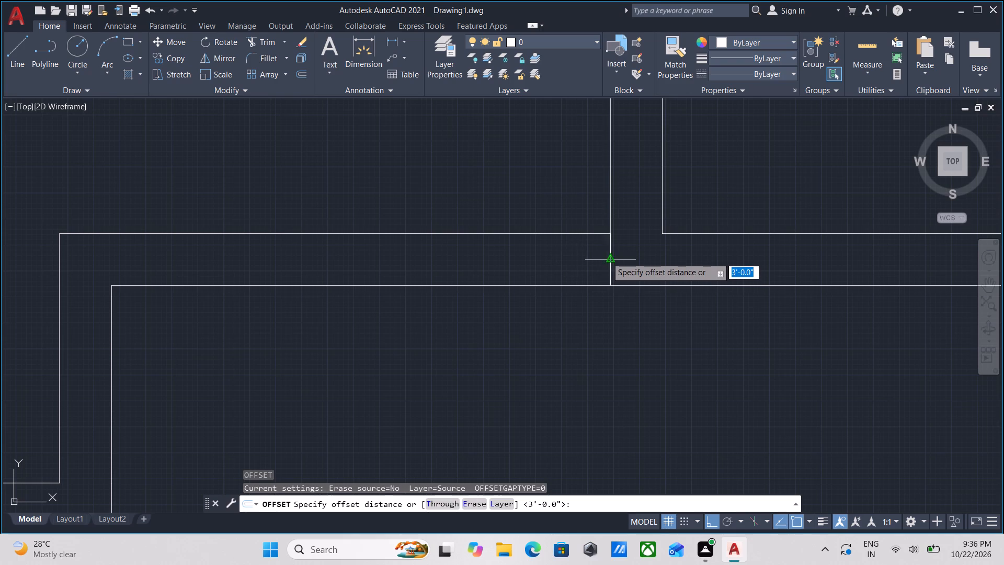
{"action": "left_click", "coordinate": [609, 260]}
{"action": "left_click", "coordinate": [524, 269]}
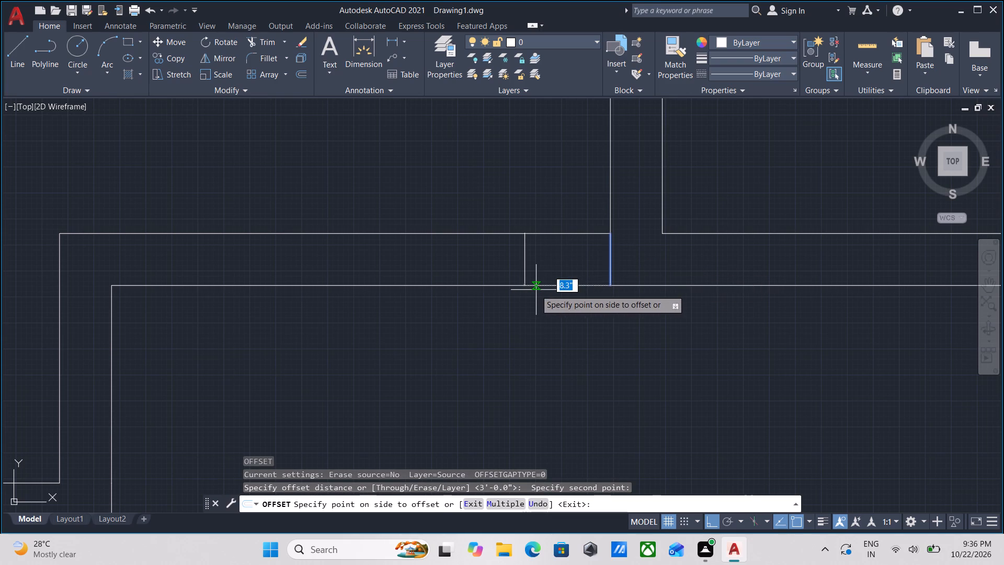
{"action": "key", "text": "3"}
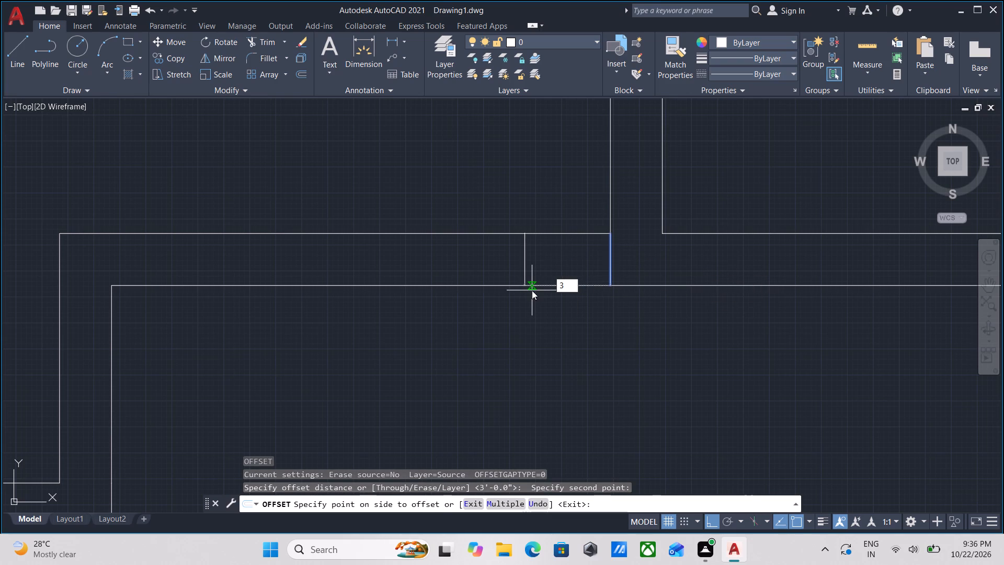
{"action": "key", "text": "apostrophe"}
{"action": "key", "text": "6"}
{"action": "key", "text": "shift+quotedbl"}
{"action": "key", "text": "Return"}
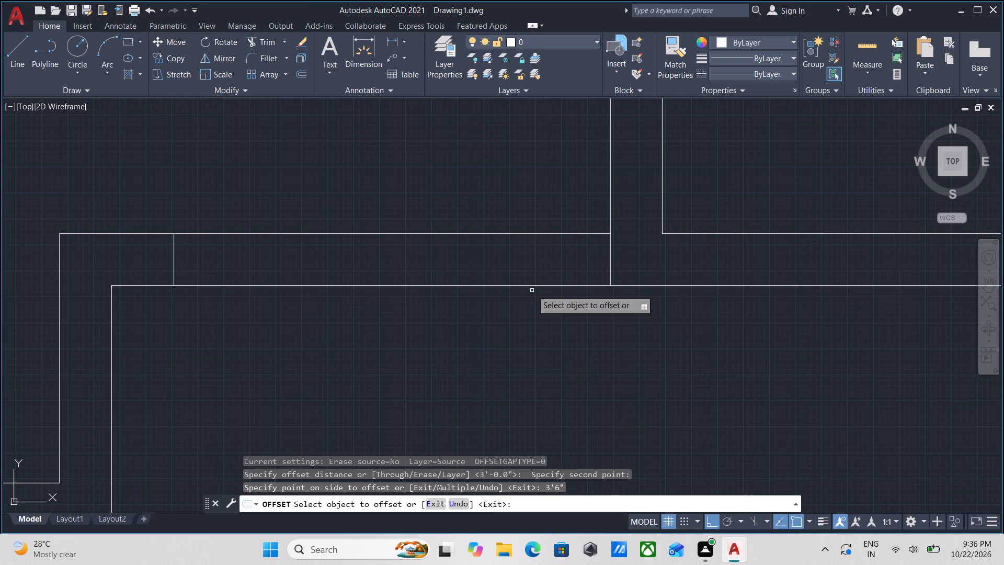
Trim both faces of the upper-left large room's bottom wall between the two short vertical lines to open the doorway.
{"action": "scroll", "coordinate": [534, 295], "scroll_direction": "down", "scroll_amount": 1}
{"action": "middle_click_drag", "start_coordinate": [539, 321], "coordinate": [554, 428]}
{"action": "scroll", "coordinate": [552, 419], "scroll_direction": "down", "scroll_amount": 3}
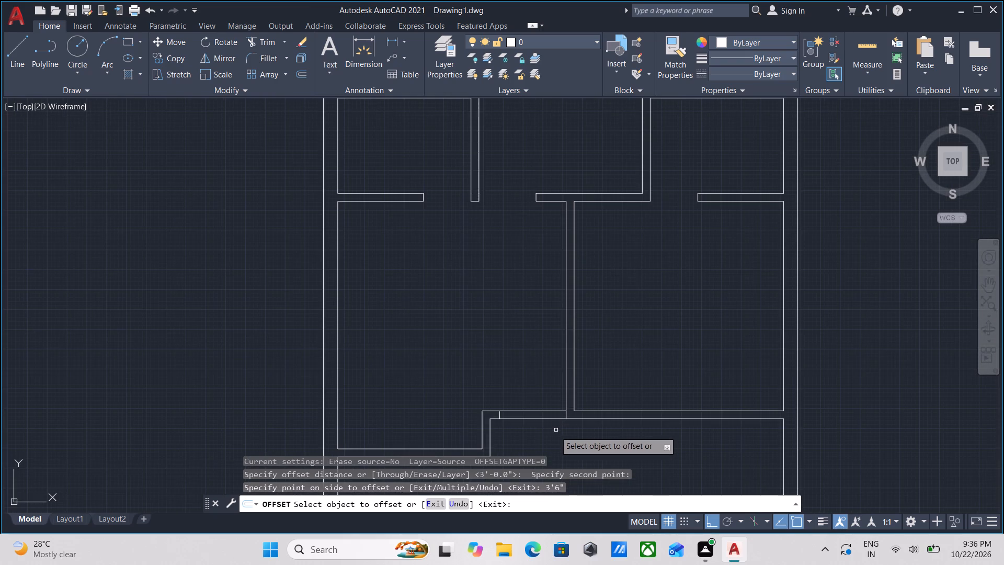
{"action": "middle_click_drag", "start_coordinate": [546, 426], "coordinate": [547, 343]}
{"action": "scroll", "coordinate": [547, 340], "scroll_direction": "up", "scroll_amount": 2}
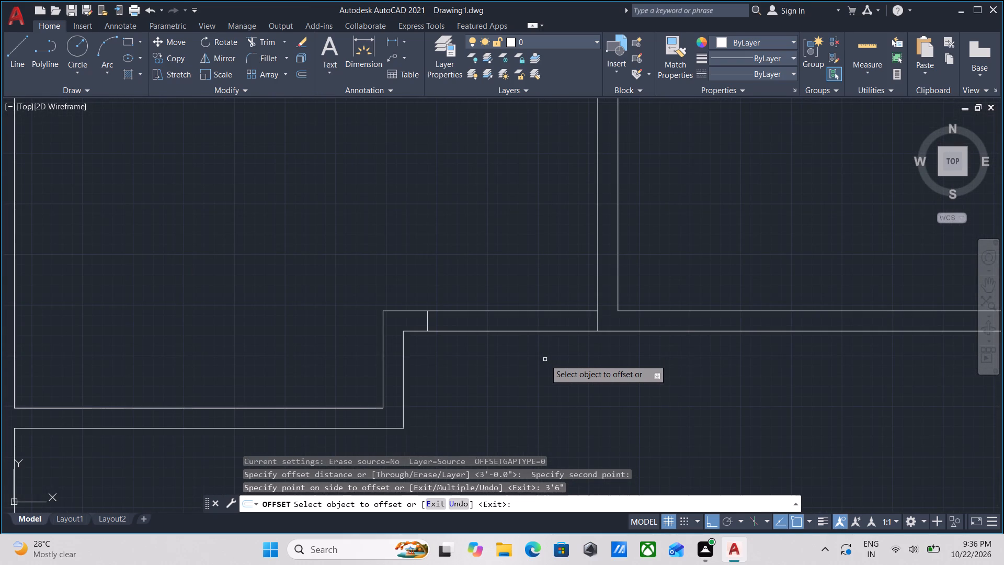
{"action": "type", "text": "TR"}
{"action": "key", "text": "Return"}
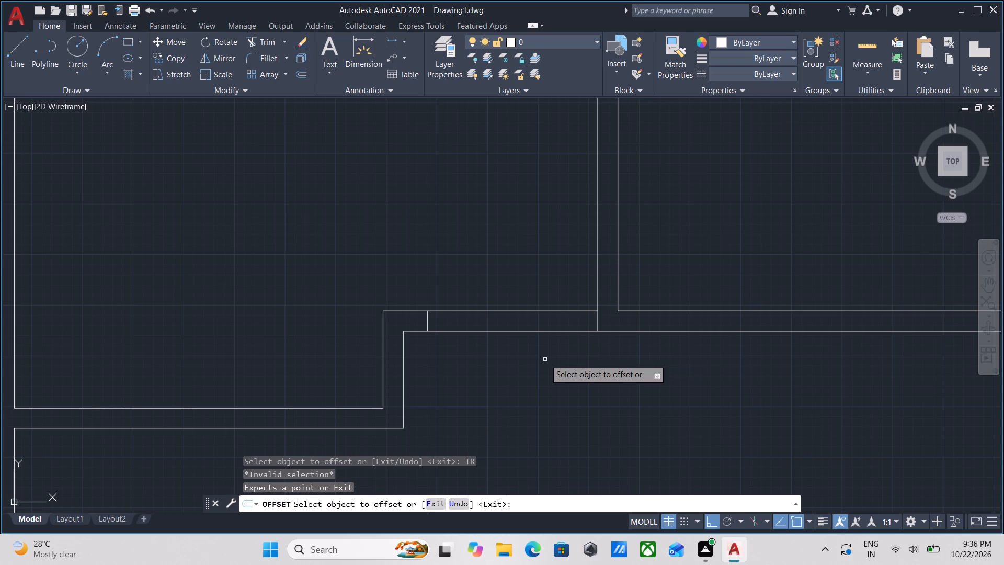
{"action": "left_click", "coordinate": [528, 355]}
{"action": "key", "text": "Escape"}
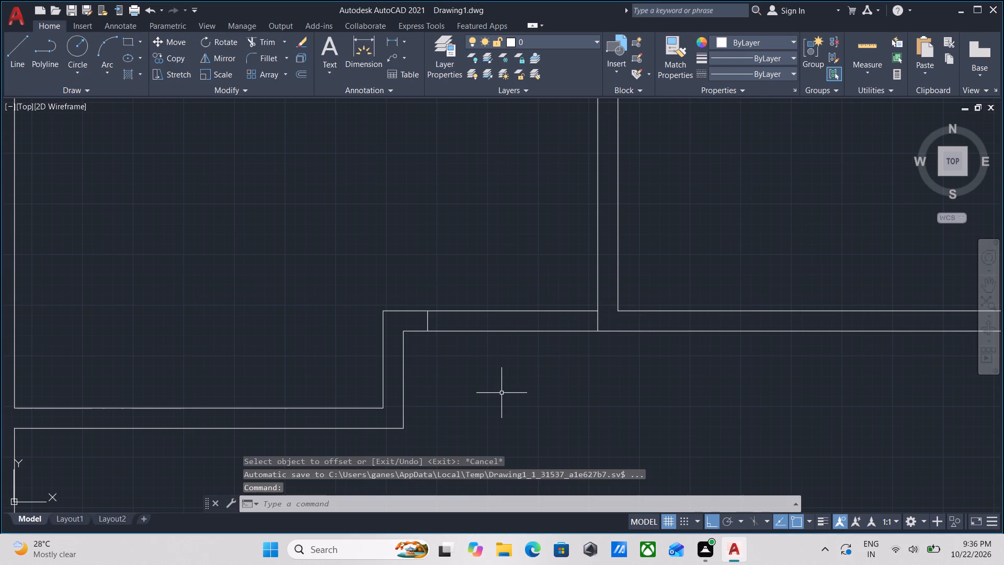
{"action": "type", "text": "TR"}
{"action": "key", "text": "Return"}
{"action": "left_click", "coordinate": [515, 371]}
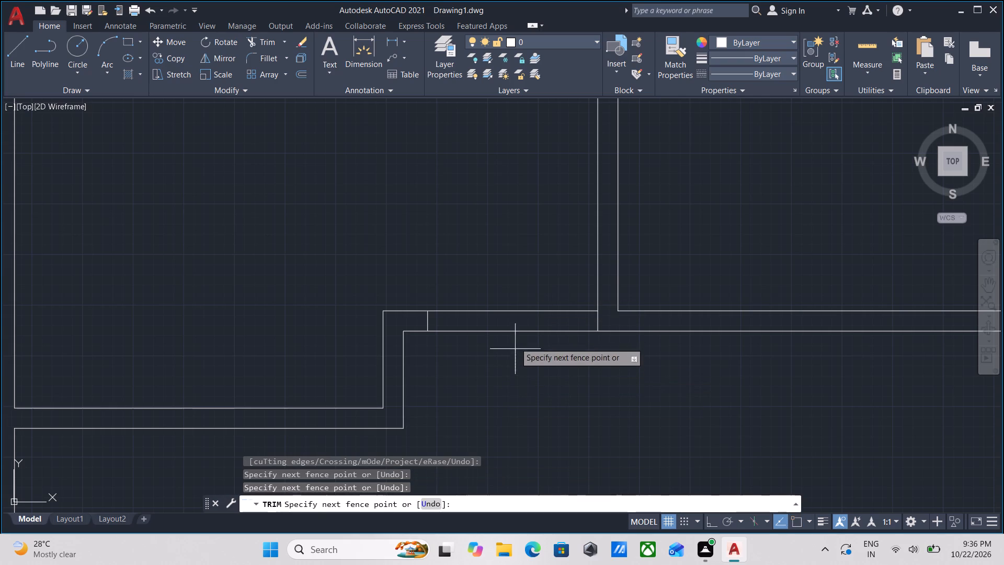
{"action": "left_click", "coordinate": [514, 286]}
{"action": "key", "text": "Escape"}
Draw a short vertical line from the upper-right large room's lower-left inner corner down across its bottom wall.
{"action": "middle_click_drag", "start_coordinate": [536, 370], "coordinate": [510, 380]}
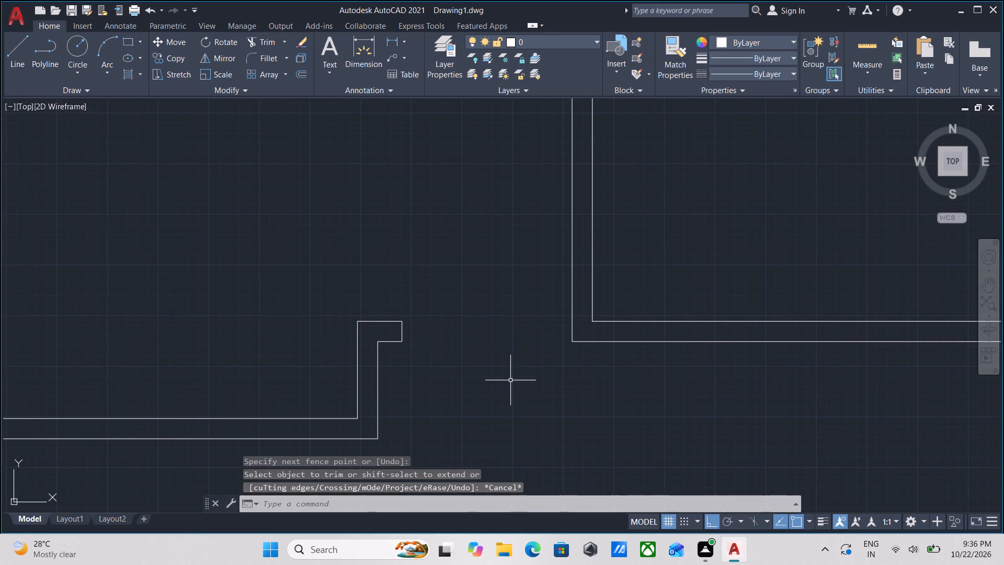
{"action": "key", "text": "l"}
{"action": "key", "text": "Return"}
{"action": "scroll", "coordinate": [580, 322], "scroll_direction": "up", "scroll_amount": 1}
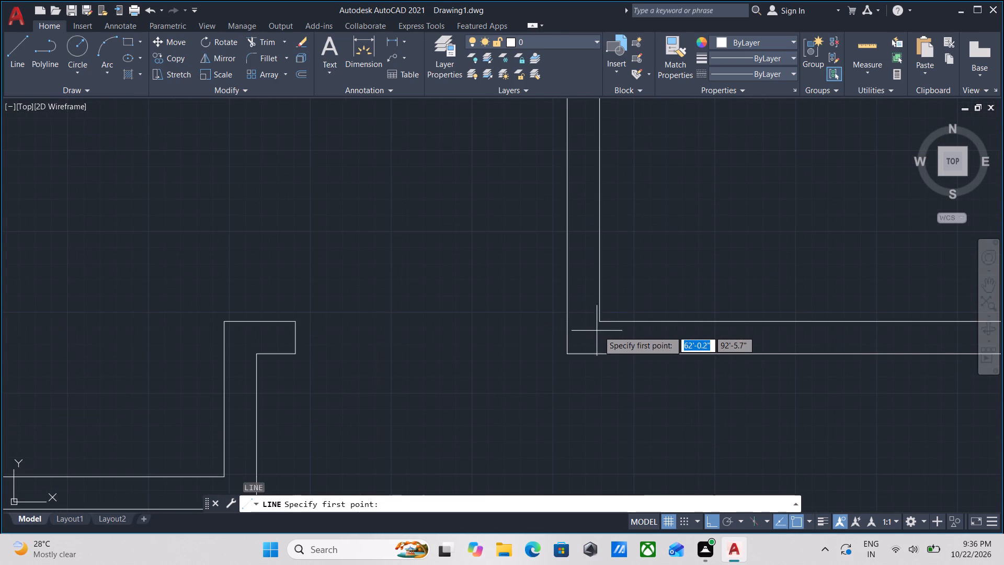
{"action": "left_click", "coordinate": [599, 324]}
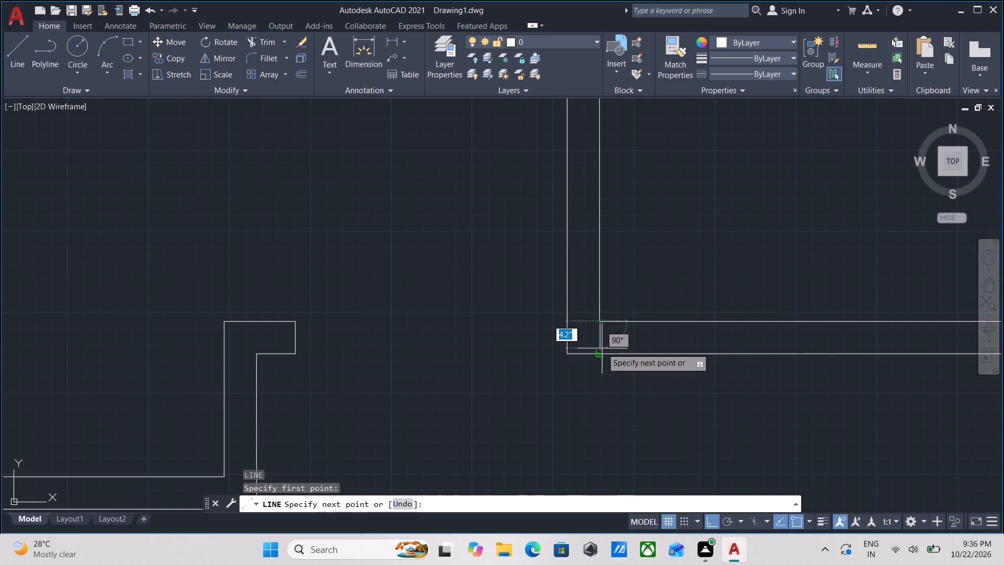
{"action": "left_click", "coordinate": [602, 355]}
{"action": "key", "text": "Escape"}
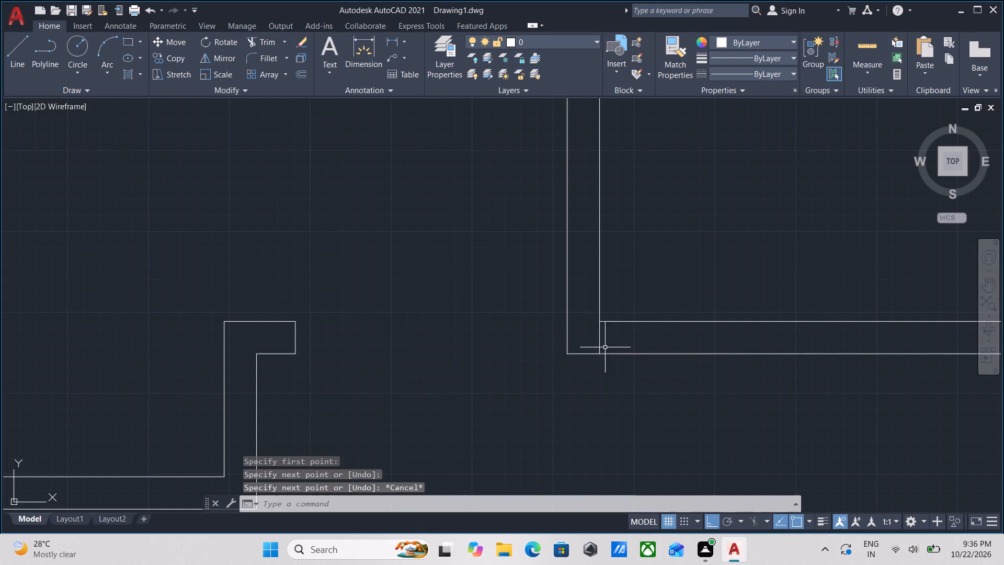
Offset the short vertical line in the upper-right large room's bottom wall 3'6" to the right.
{"action": "left_click", "coordinate": [610, 347]}
{"action": "left_click", "coordinate": [593, 338]}
{"action": "key", "text": "o"}
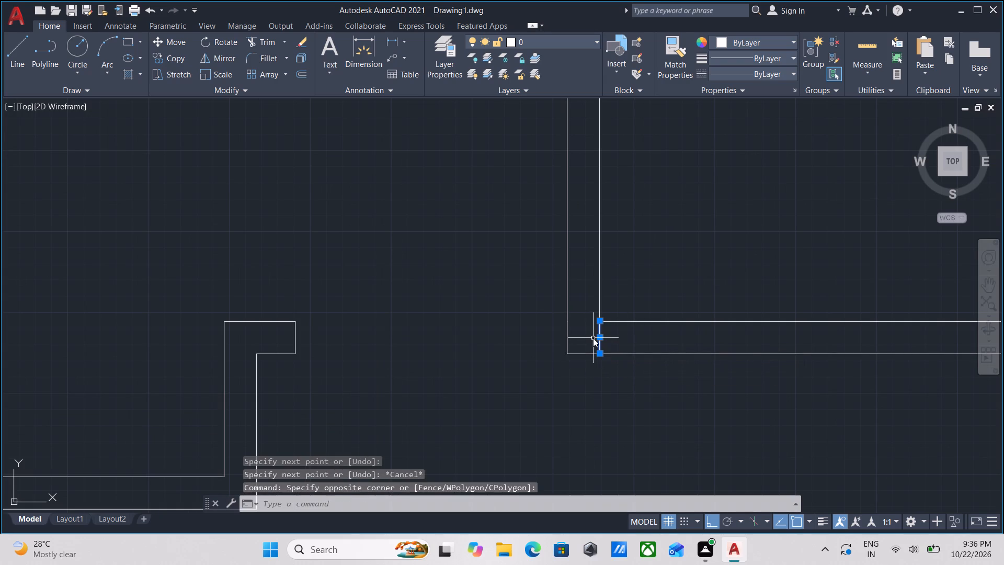
{"action": "key", "text": "Return"}
{"action": "left_click", "coordinate": [598, 338]}
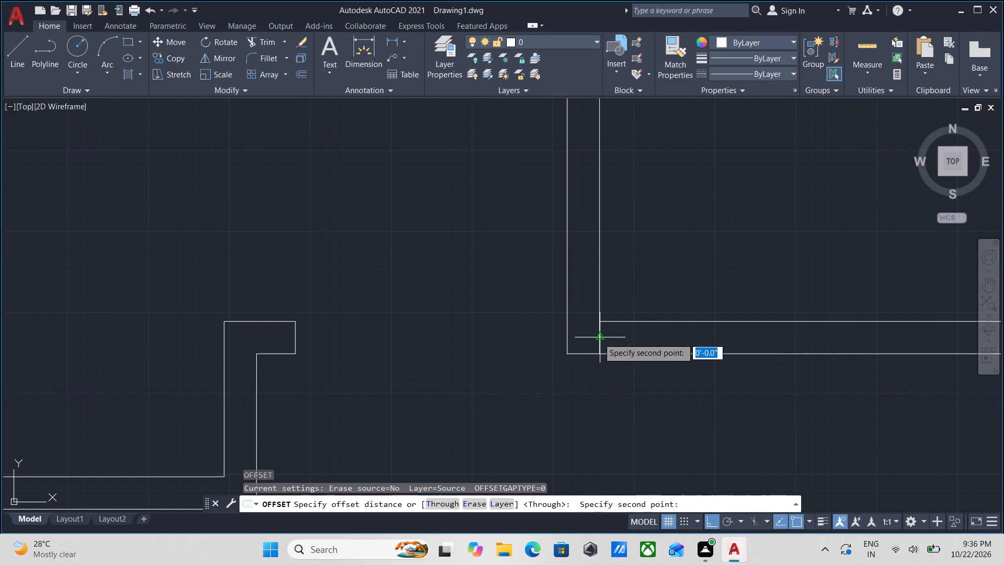
{"action": "left_click", "coordinate": [664, 337]}
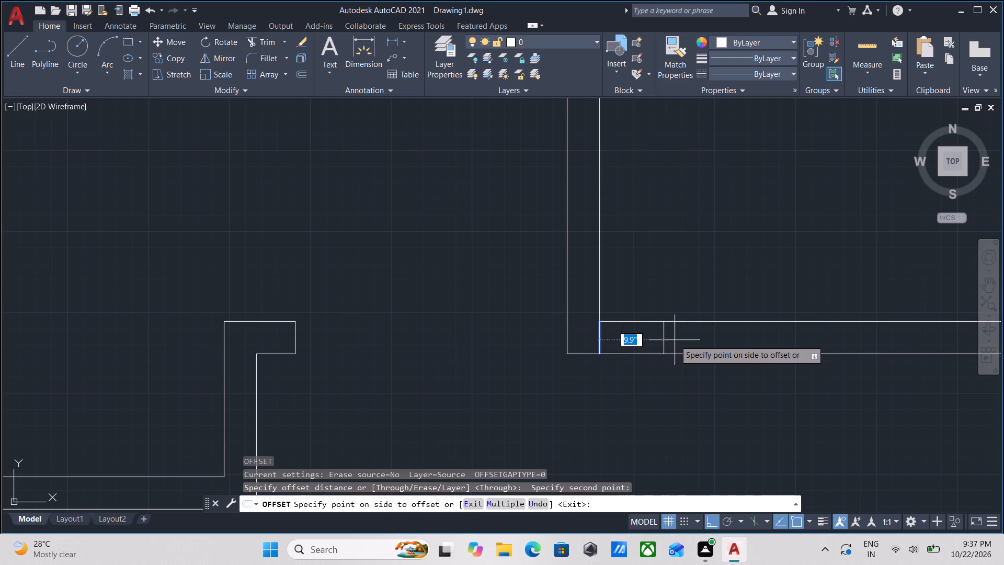
{"action": "key", "text": "3"}
{"action": "key", "text": "apostrophe"}
{"action": "key", "text": "6"}
{"action": "key", "text": "Return"}
{"action": "scroll", "coordinate": [675, 340], "scroll_direction": "down", "scroll_amount": 1}
{"action": "middle_click_drag", "start_coordinate": [675, 340], "coordinate": [631, 342]}
{"action": "key", "text": "Escape"}
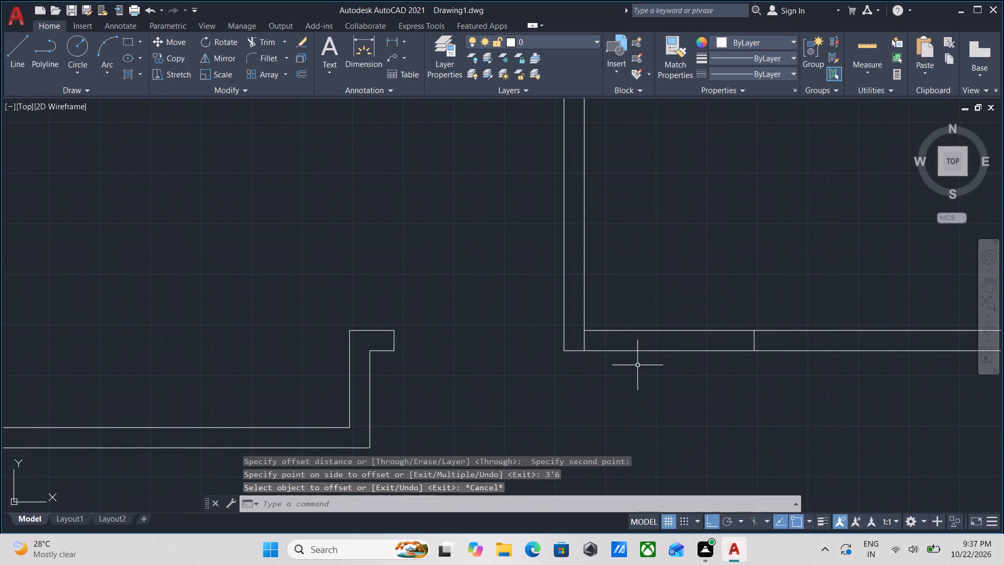
Trim both faces of the upper-right large room's bottom wall between the two short vertical lines to open the doorway.
{"action": "key", "text": "t"}
{"action": "key", "text": "r"}
{"action": "key", "text": "Return"}
{"action": "left_click", "coordinate": [637, 365]}
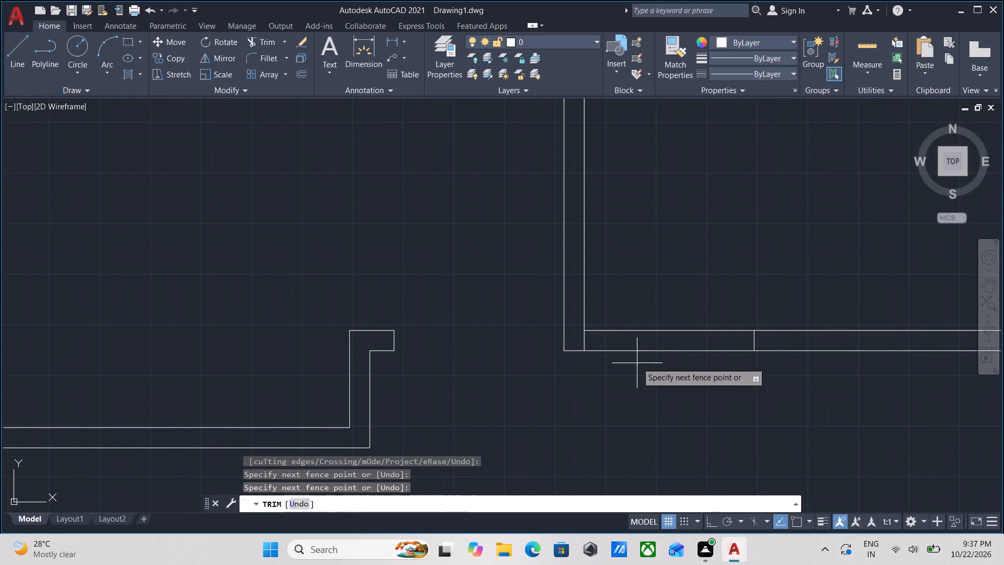
{"action": "left_click", "coordinate": [634, 302]}
{"action": "key", "text": "Escape"}
Examine the whole floor plan, checking the walls and door openings from the two small top rooms down to the bottom outer wall.
{"action": "scroll", "coordinate": [634, 302], "scroll_direction": "down", "scroll_amount": 3}
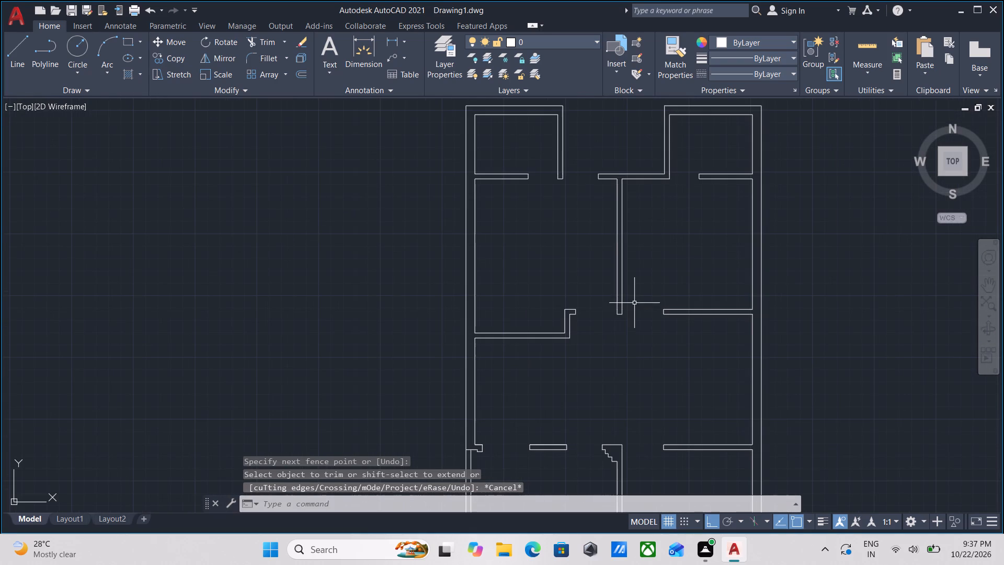
{"action": "scroll", "coordinate": [641, 360], "scroll_direction": "down", "scroll_amount": 1}
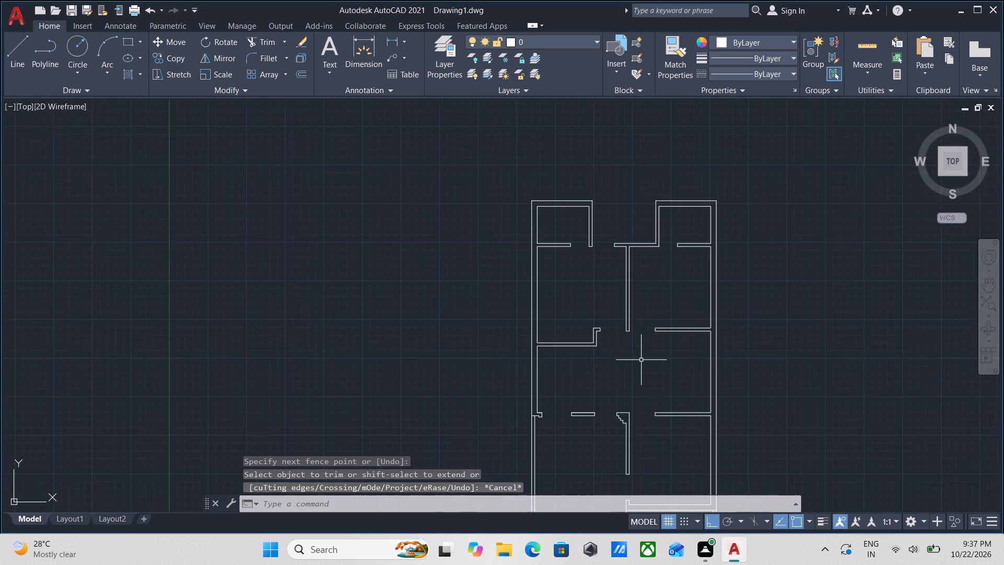
{"action": "scroll", "coordinate": [641, 360], "scroll_direction": "up", "scroll_amount": 1}
{"action": "middle_click_drag", "start_coordinate": [641, 360], "coordinate": [640, 329]}
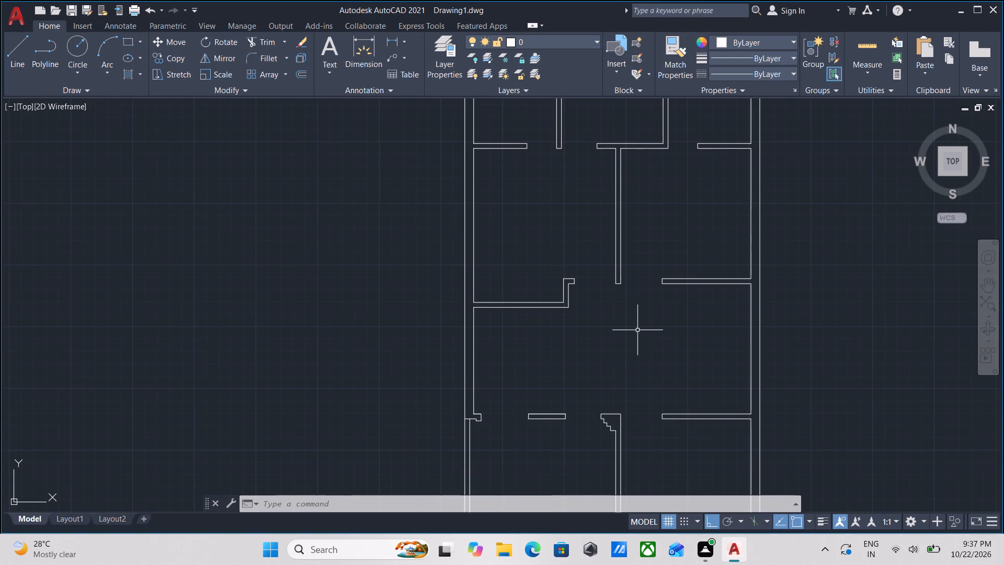
{"action": "scroll", "coordinate": [637, 330], "scroll_direction": "down", "scroll_amount": 1}
{"action": "middle_click_drag", "start_coordinate": [637, 330], "coordinate": [638, 359]}
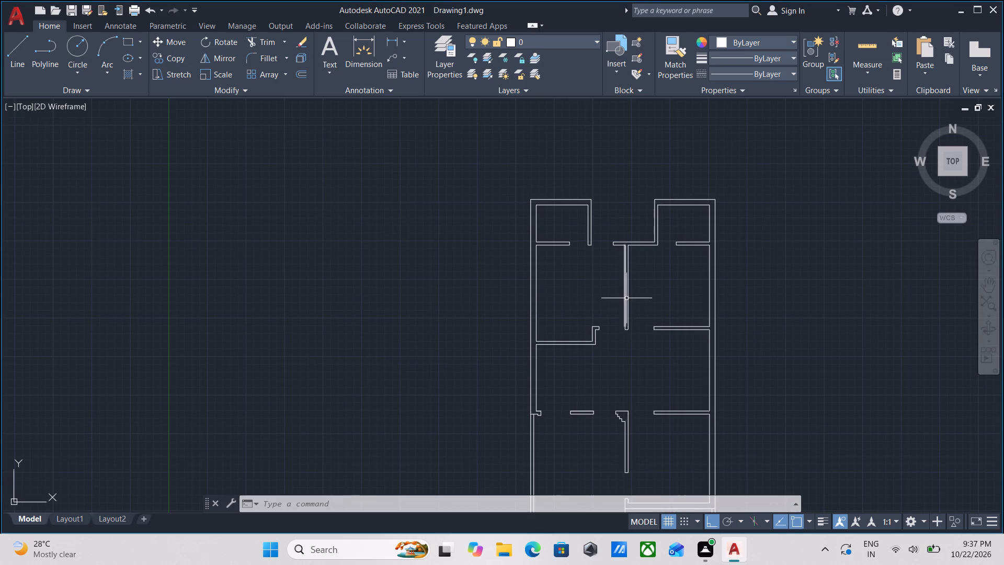
{"action": "middle_click_drag", "start_coordinate": [580, 290], "coordinate": [581, 380]}
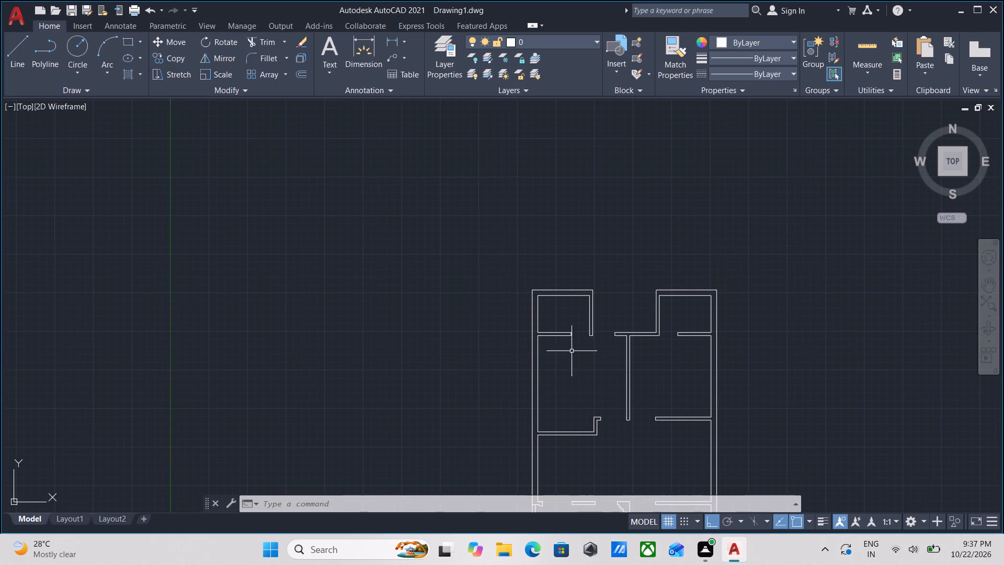
{"action": "scroll", "coordinate": [549, 310], "scroll_direction": "up", "scroll_amount": 2}
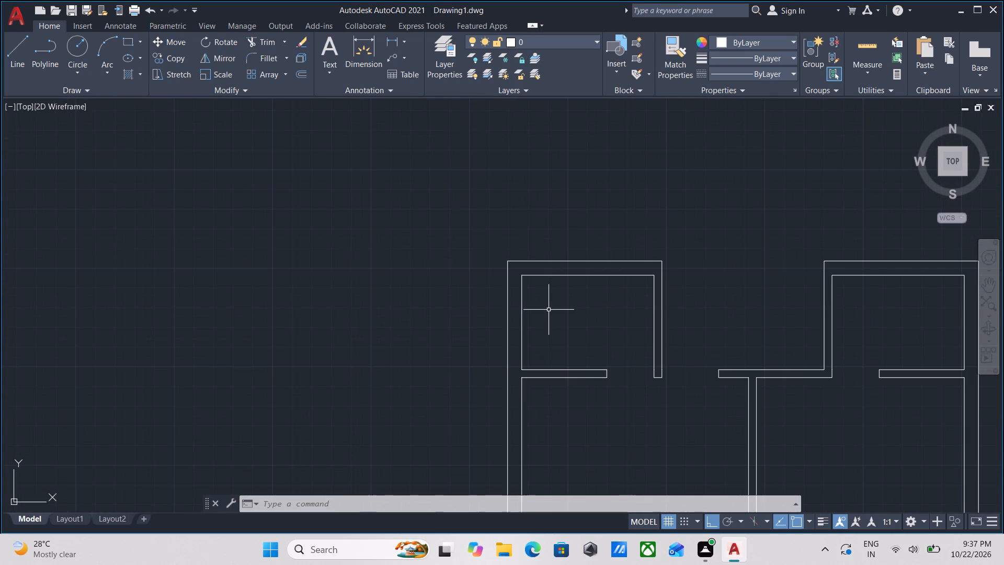
{"action": "middle_click_drag", "start_coordinate": [549, 310], "coordinate": [555, 346]}
{"action": "middle_click_drag", "start_coordinate": [555, 347], "coordinate": [566, 392]}
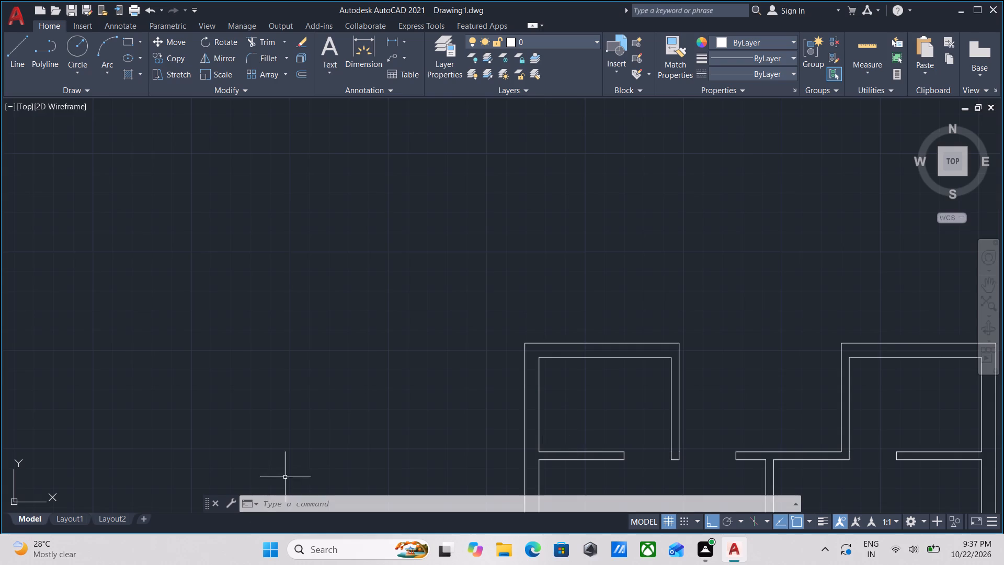
{"action": "scroll", "coordinate": [309, 465], "scroll_direction": "down", "scroll_amount": 1}
{"action": "scroll", "coordinate": [520, 347], "scroll_direction": "up", "scroll_amount": 2}
{"action": "scroll", "coordinate": [549, 359], "scroll_direction": "down", "scroll_amount": 2}
{"action": "middle_click_drag", "start_coordinate": [548, 341], "coordinate": [550, 281]}
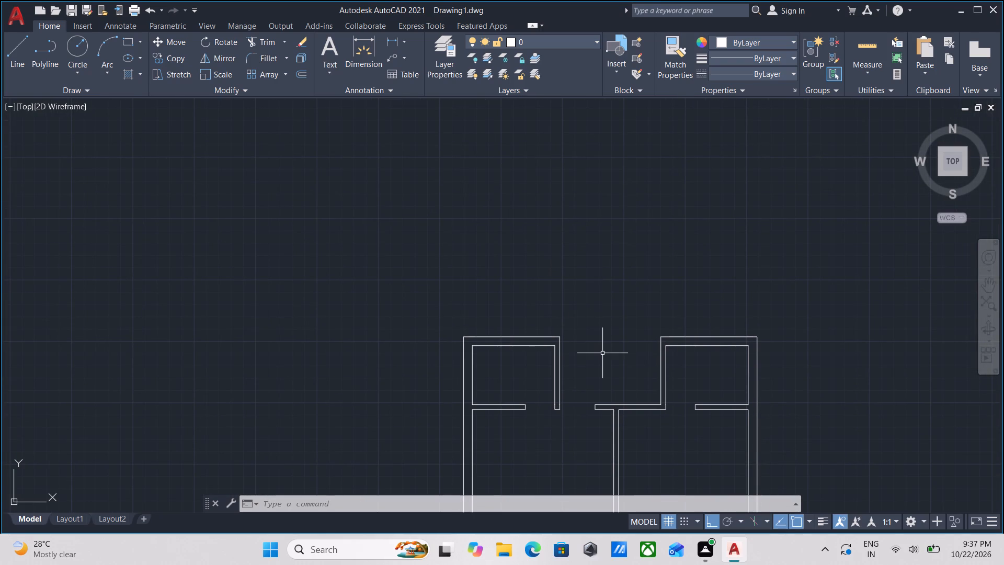
{"action": "scroll", "coordinate": [613, 327], "scroll_direction": "down", "scroll_amount": 1}
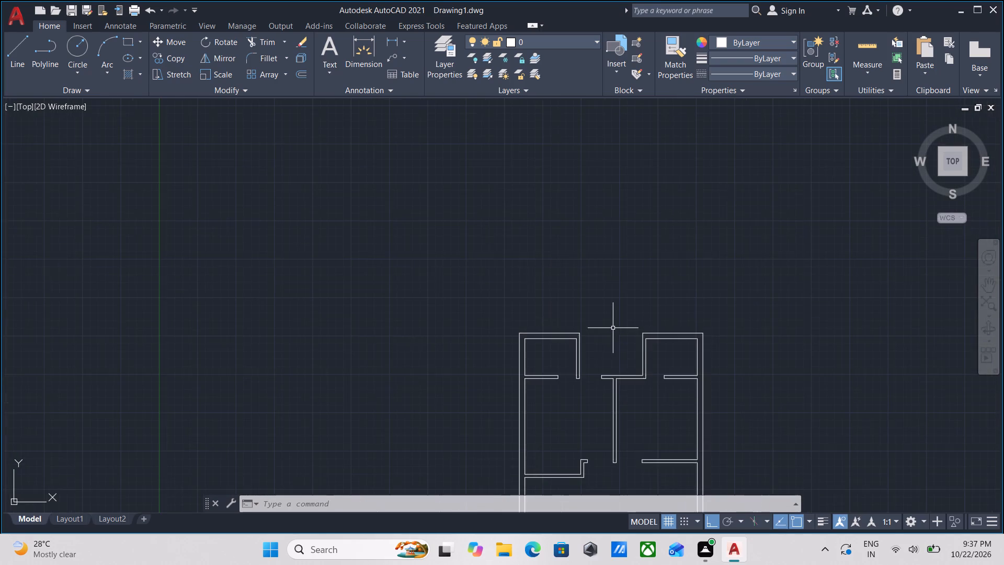
{"action": "scroll", "coordinate": [609, 363], "scroll_direction": "up", "scroll_amount": 1}
{"action": "middle_click_drag", "start_coordinate": [609, 363], "coordinate": [609, 292]}
{"action": "scroll", "coordinate": [614, 328], "scroll_direction": "down", "scroll_amount": 1}
{"action": "middle_click_drag", "start_coordinate": [614, 324], "coordinate": [613, 298]}
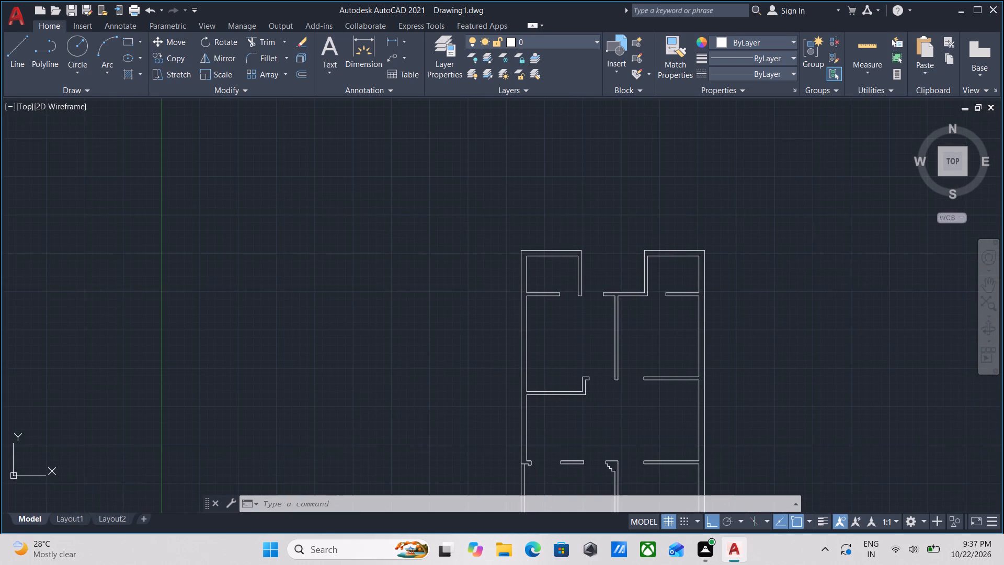
{"action": "scroll", "coordinate": [613, 298], "scroll_direction": "down", "scroll_amount": 1}
{"action": "middle_click_drag", "start_coordinate": [618, 377], "coordinate": [615, 308]}
{"action": "scroll", "coordinate": [597, 336], "scroll_direction": "up", "scroll_amount": 3}
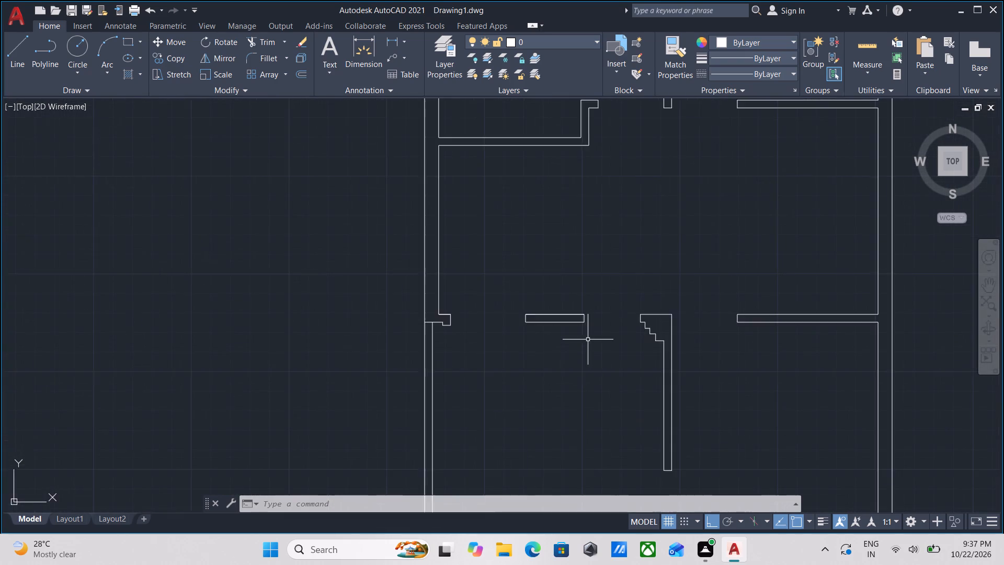
{"action": "scroll", "coordinate": [588, 340], "scroll_direction": "down", "scroll_amount": 3}
{"action": "middle_click_drag", "start_coordinate": [586, 312], "coordinate": [584, 289]}
{"action": "scroll", "coordinate": [634, 391], "scroll_direction": "up", "scroll_amount": 3}
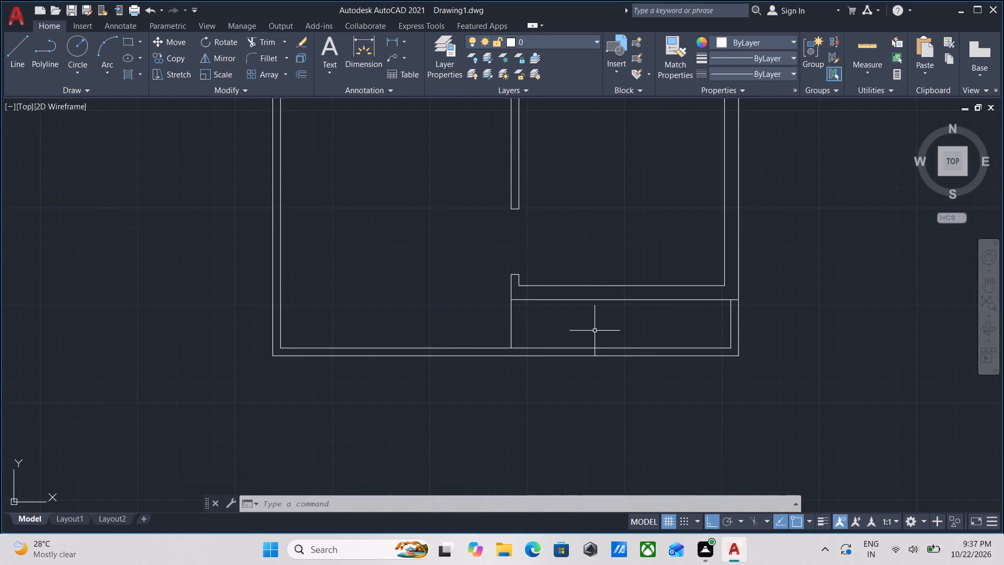
{"action": "scroll", "coordinate": [595, 319], "scroll_direction": "down", "scroll_amount": 1}
{"action": "middle_click_drag", "start_coordinate": [595, 319], "coordinate": [595, 323]}
{"action": "scroll", "coordinate": [592, 290], "scroll_direction": "up", "scroll_amount": 2}
{"action": "scroll", "coordinate": [592, 290], "scroll_direction": "down", "scroll_amount": 2}
{"action": "middle_click", "coordinate": [592, 290]}
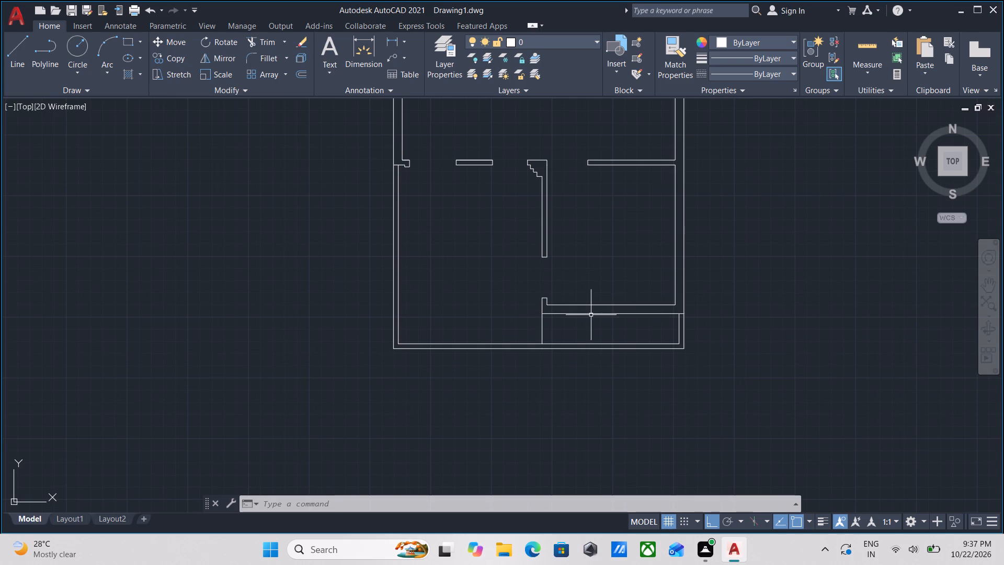
{"action": "middle_click_drag", "start_coordinate": [587, 277], "coordinate": [591, 366]}
{"action": "middle_click_drag", "start_coordinate": [586, 275], "coordinate": [596, 314]}
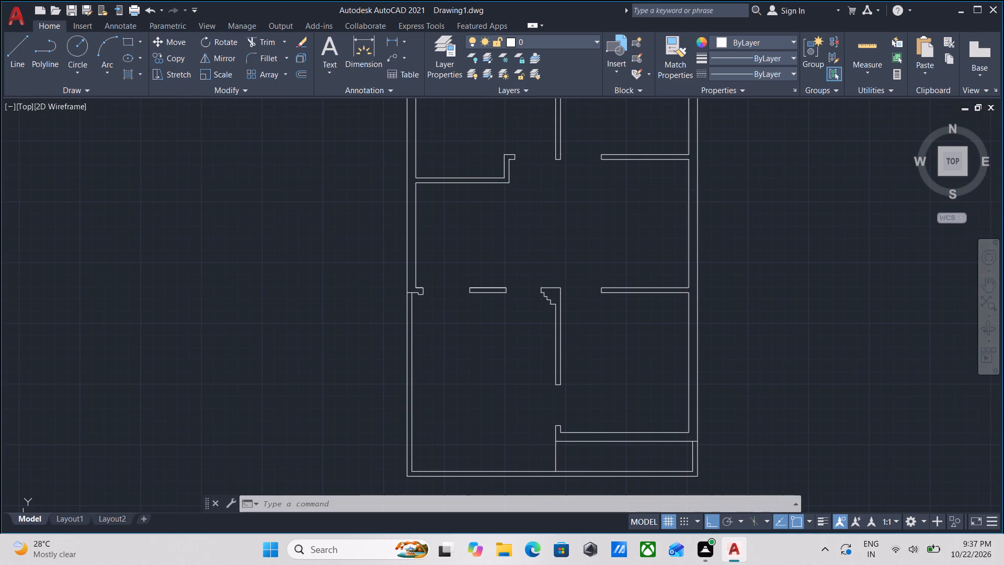
{"action": "middle_click_drag", "start_coordinate": [595, 313], "coordinate": [597, 360]}
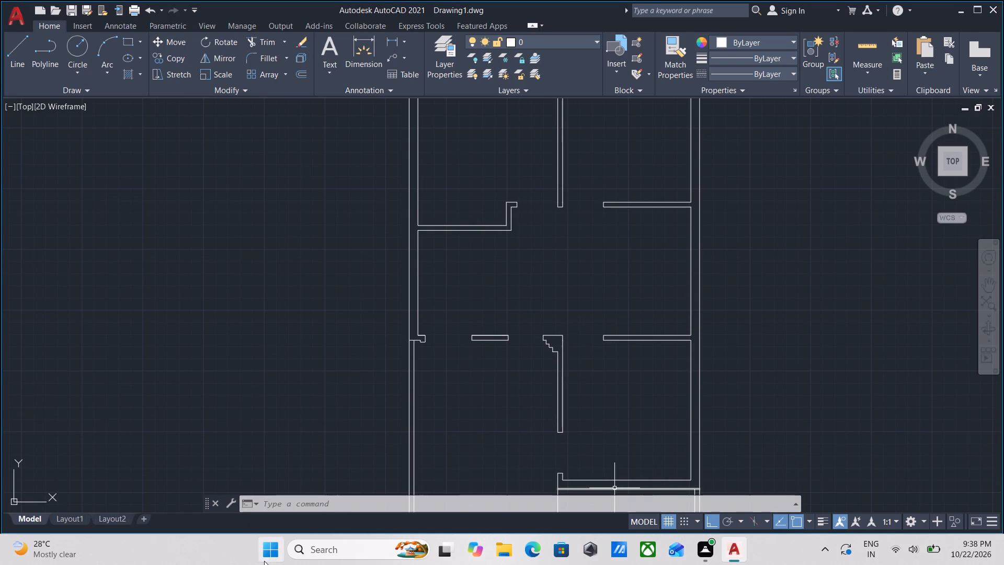
{"action": "scroll", "coordinate": [603, 227], "scroll_direction": "up", "scroll_amount": 3}
{"action": "scroll", "coordinate": [596, 221], "scroll_direction": "down", "scroll_amount": 3}
{"action": "middle_click_drag", "start_coordinate": [596, 221], "coordinate": [564, 286]}
{"action": "scroll", "coordinate": [597, 222], "scroll_direction": "down", "scroll_amount": 2}
{"action": "middle_click_drag", "start_coordinate": [597, 222], "coordinate": [597, 222]}
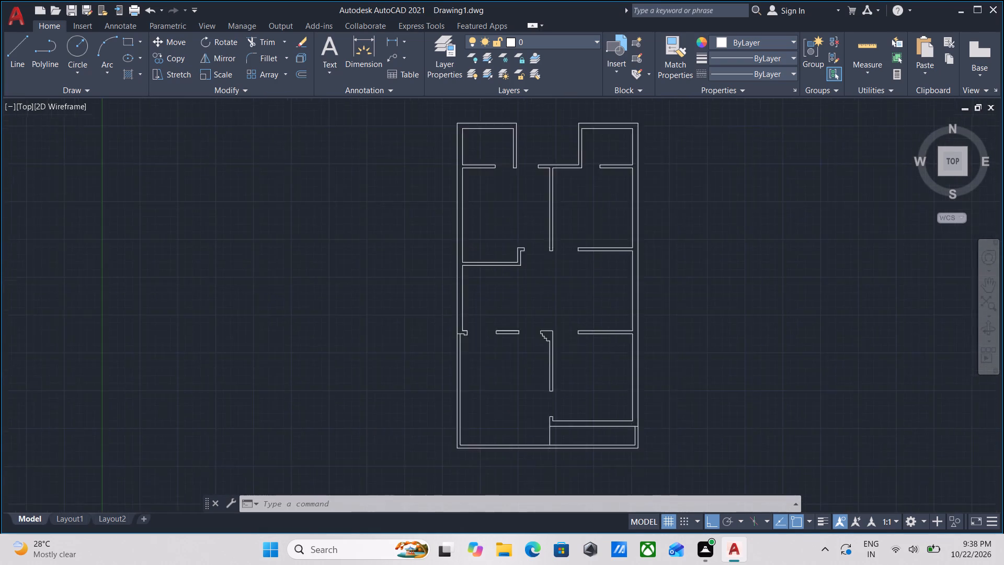
{"action": "middle_click_drag", "start_coordinate": [597, 222], "coordinate": [551, 319]}
{"action": "scroll", "coordinate": [551, 319], "scroll_direction": "up", "scroll_amount": 3}
{"action": "scroll", "coordinate": [527, 289], "scroll_direction": "down", "scroll_amount": 2}
{"action": "middle_click_drag", "start_coordinate": [520, 282], "coordinate": [469, 218]}
{"action": "scroll", "coordinate": [454, 252], "scroll_direction": "up", "scroll_amount": 1}
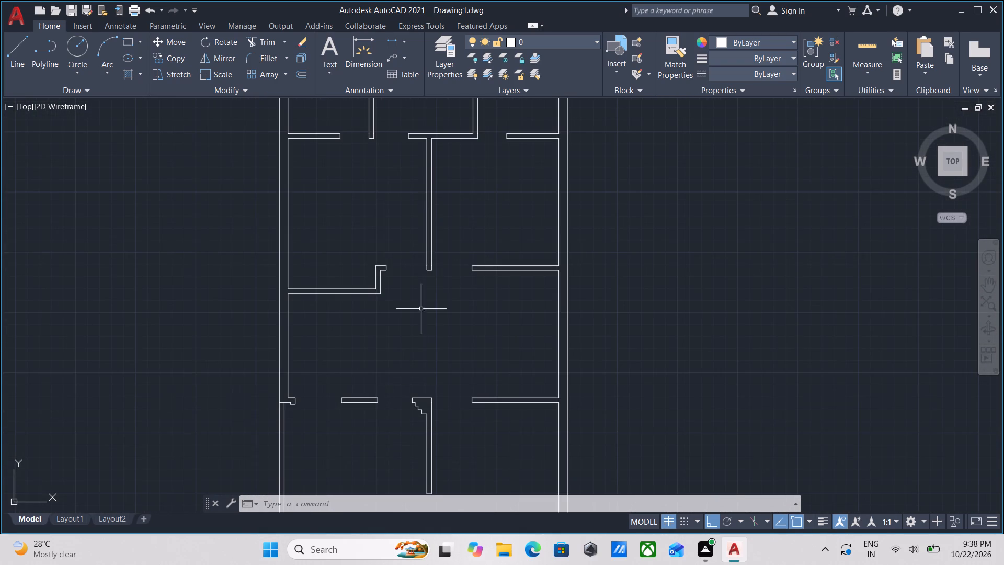
{"action": "middle_click_drag", "start_coordinate": [416, 289], "coordinate": [447, 419]}
{"action": "middle_click_drag", "start_coordinate": [482, 348], "coordinate": [487, 434]}
{"action": "scroll", "coordinate": [418, 312], "scroll_direction": "up", "scroll_amount": 2}
{"action": "scroll", "coordinate": [431, 327], "scroll_direction": "down", "scroll_amount": 1}
{"action": "middle_click_drag", "start_coordinate": [431, 326], "coordinate": [431, 325]}
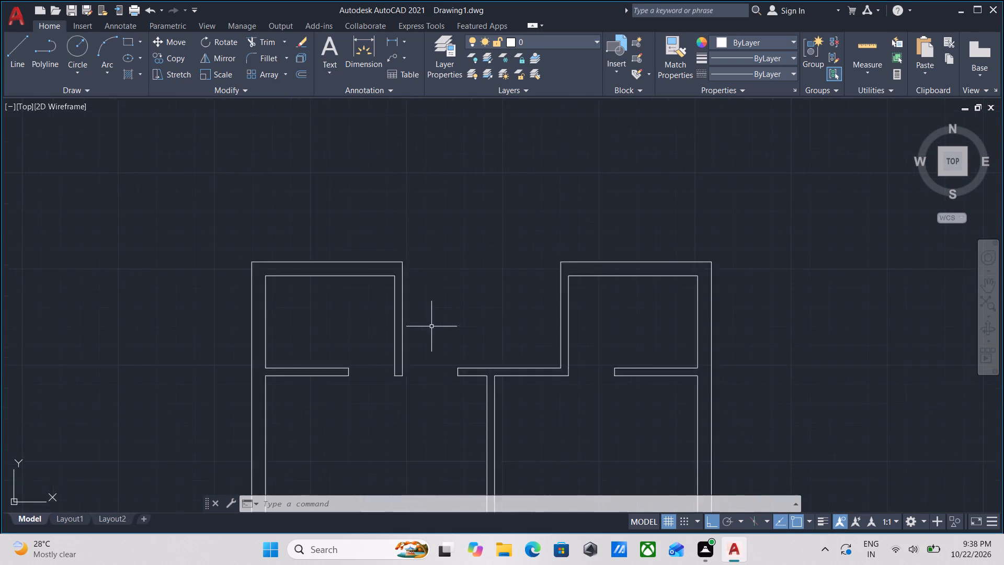
{"action": "middle_click_drag", "start_coordinate": [431, 325], "coordinate": [506, 262]}
{"action": "middle_click_drag", "start_coordinate": [410, 266], "coordinate": [478, 217]}
{"action": "scroll", "coordinate": [418, 258], "scroll_direction": "down", "scroll_amount": 1}
{"action": "scroll", "coordinate": [433, 219], "scroll_direction": "up", "scroll_amount": 2}
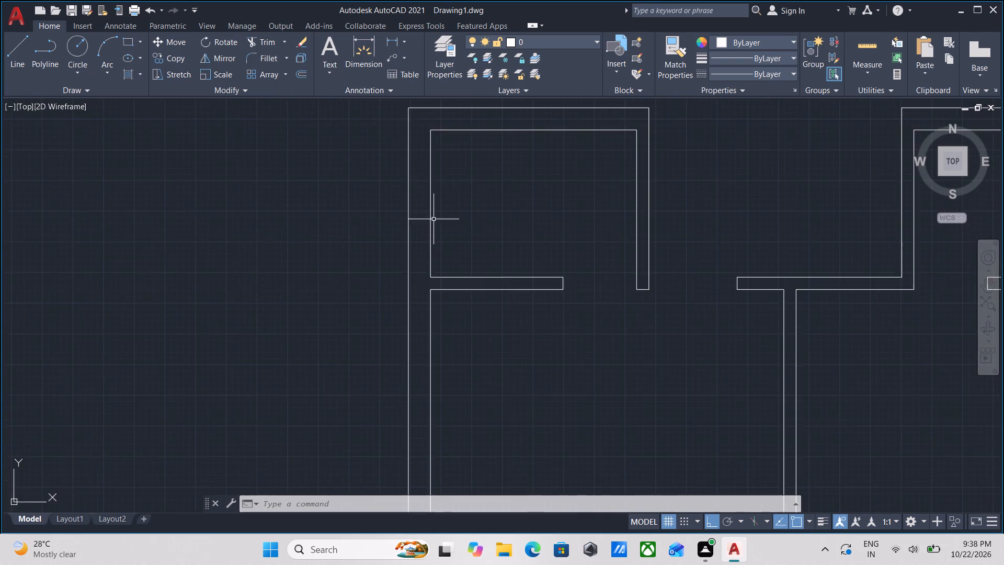
{"action": "scroll", "coordinate": [430, 213], "scroll_direction": "down", "scroll_amount": 2}
{"action": "middle_click_drag", "start_coordinate": [431, 205], "coordinate": [472, 110]}
{"action": "middle_click_drag", "start_coordinate": [505, 368], "coordinate": [537, 232]}
{"action": "middle_click_drag", "start_coordinate": [520, 336], "coordinate": [492, 254]}
{"action": "middle_click_drag", "start_coordinate": [595, 349], "coordinate": [485, 344]}
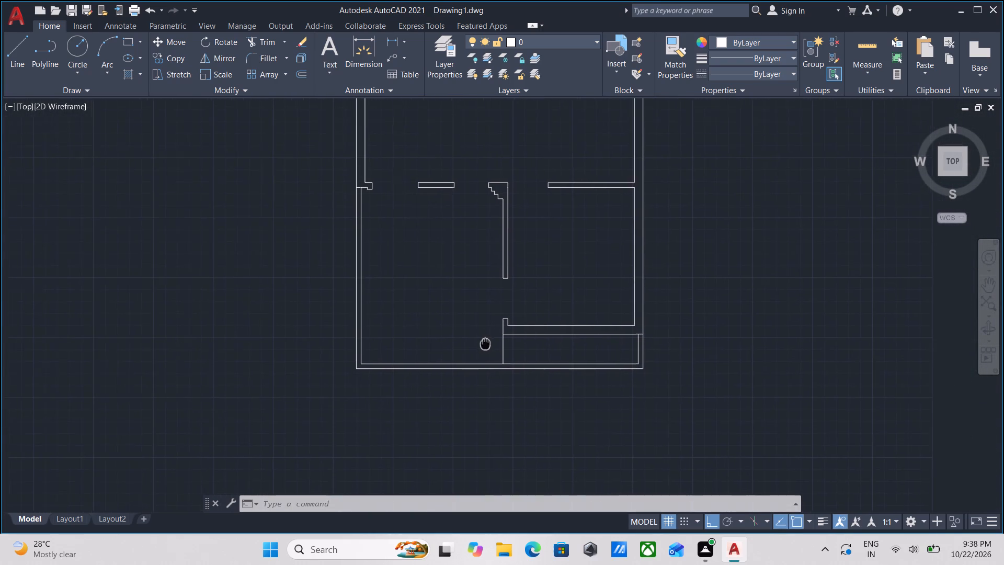
{"action": "middle_click_drag", "start_coordinate": [485, 344], "coordinate": [527, 442]}
{"action": "middle_click_drag", "start_coordinate": [398, 219], "coordinate": [413, 259]}
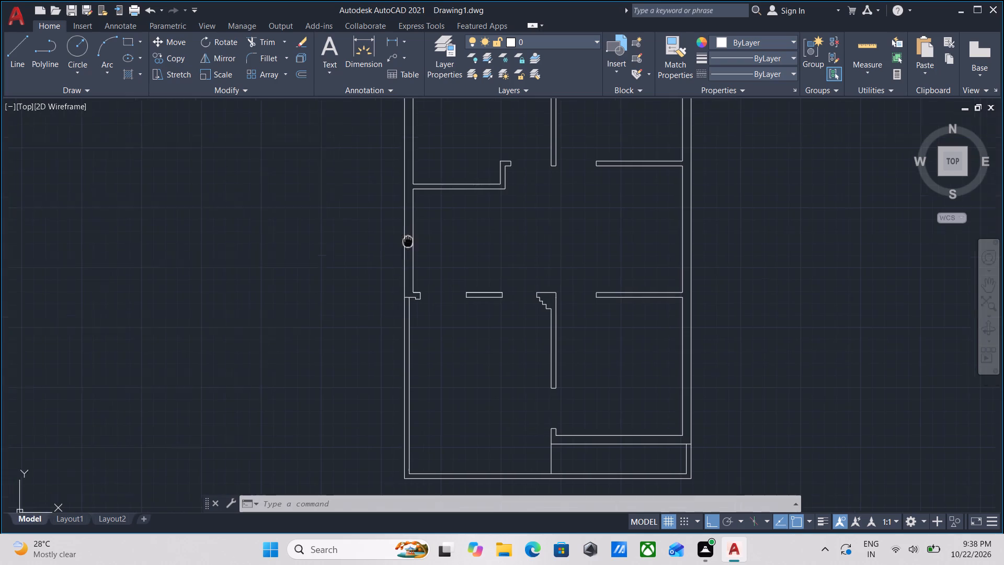
{"action": "middle_click_drag", "start_coordinate": [413, 259], "coordinate": [442, 389]}
{"action": "middle_click_drag", "start_coordinate": [431, 239], "coordinate": [440, 356]}
{"action": "middle_click_drag", "start_coordinate": [445, 227], "coordinate": [451, 264]}
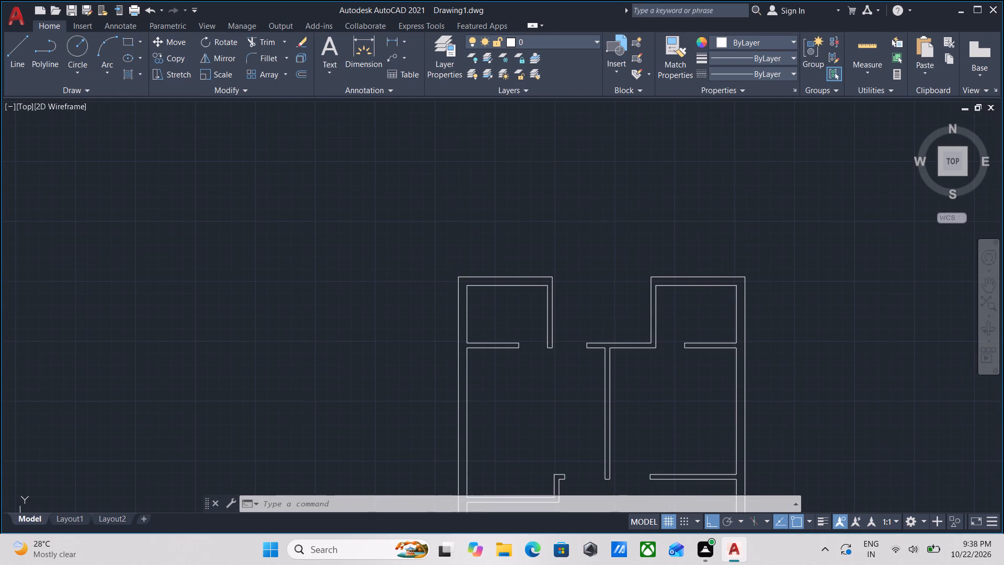
Draw a horizontal line about 8'-7" long joining the facing outer top corners of the two small top rooms.
{"action": "key", "text": "l"}
{"action": "key", "text": "Return"}
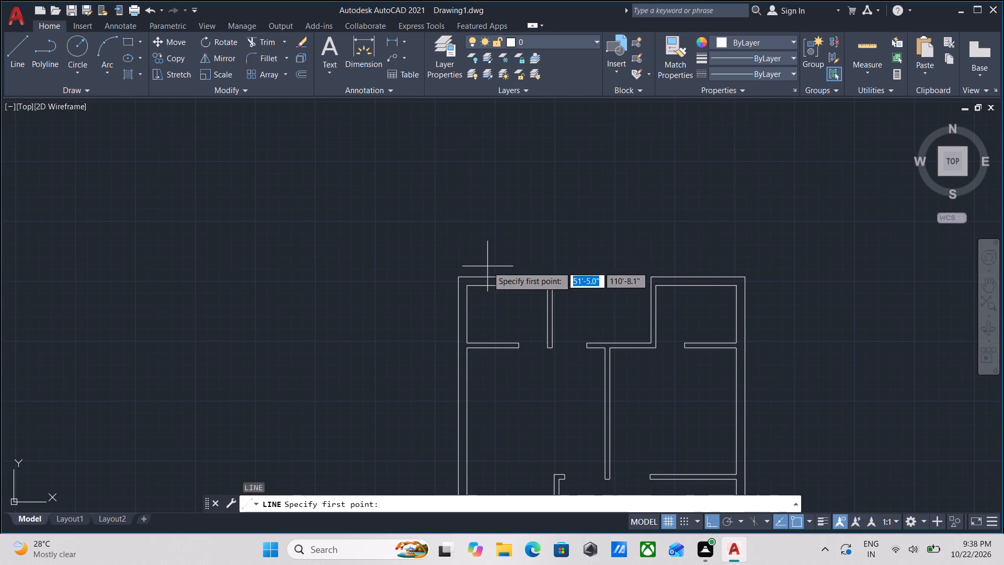
{"action": "scroll", "coordinate": [534, 289], "scroll_direction": "up", "scroll_amount": 3}
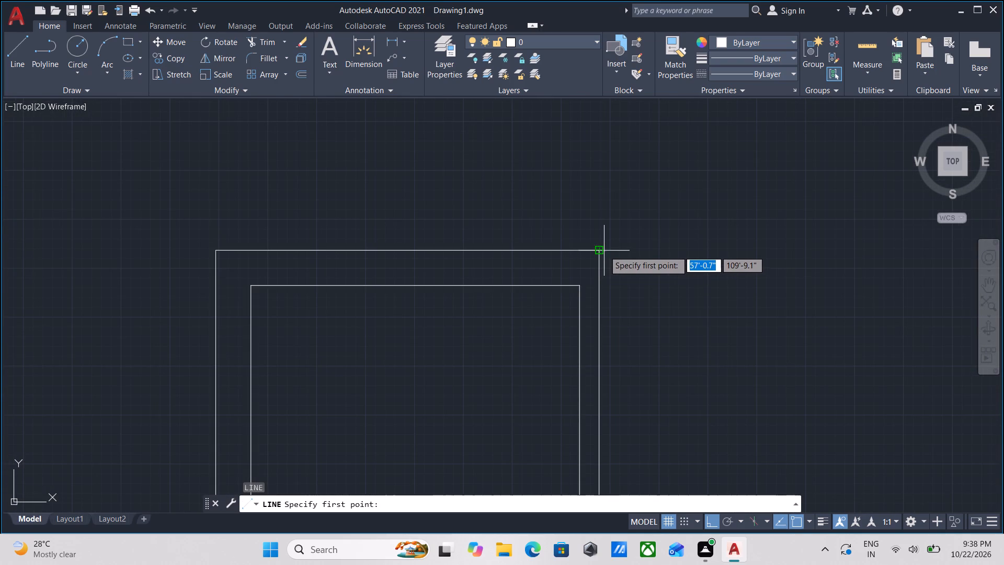
{"action": "left_click", "coordinate": [602, 252]}
{"action": "middle_click_drag", "start_coordinate": [749, 264], "coordinate": [543, 209]}
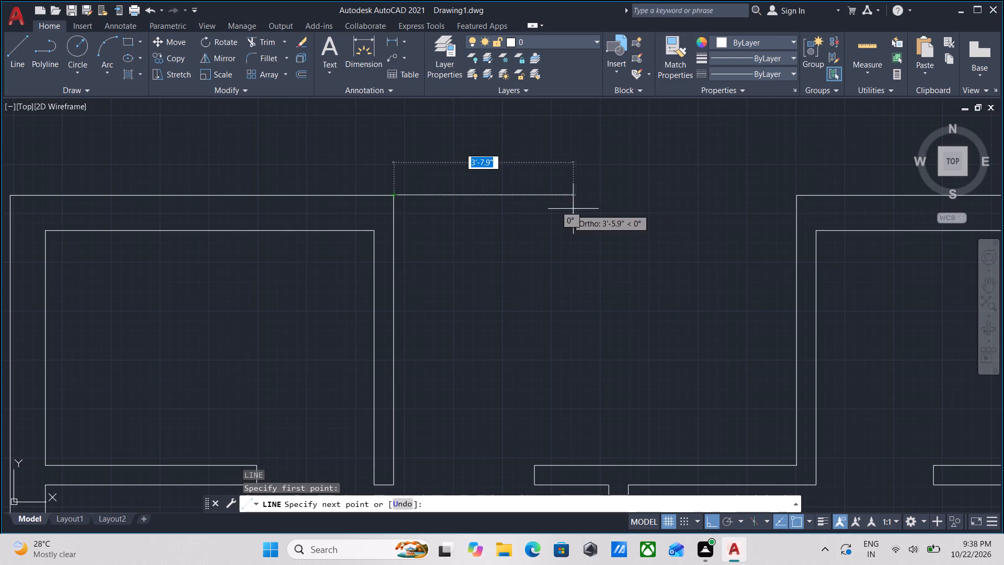
{"action": "scroll", "coordinate": [639, 204], "scroll_direction": "down", "scroll_amount": 1}
{"action": "middle_click_drag", "start_coordinate": [639, 204], "coordinate": [573, 267]}
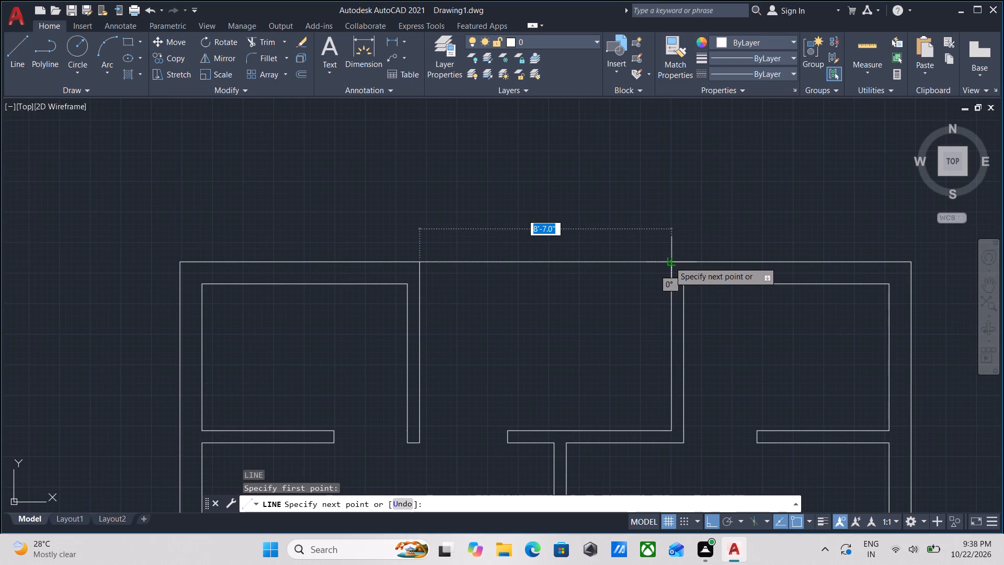
{"action": "left_click", "coordinate": [669, 262]}
{"action": "key", "text": "Escape"}
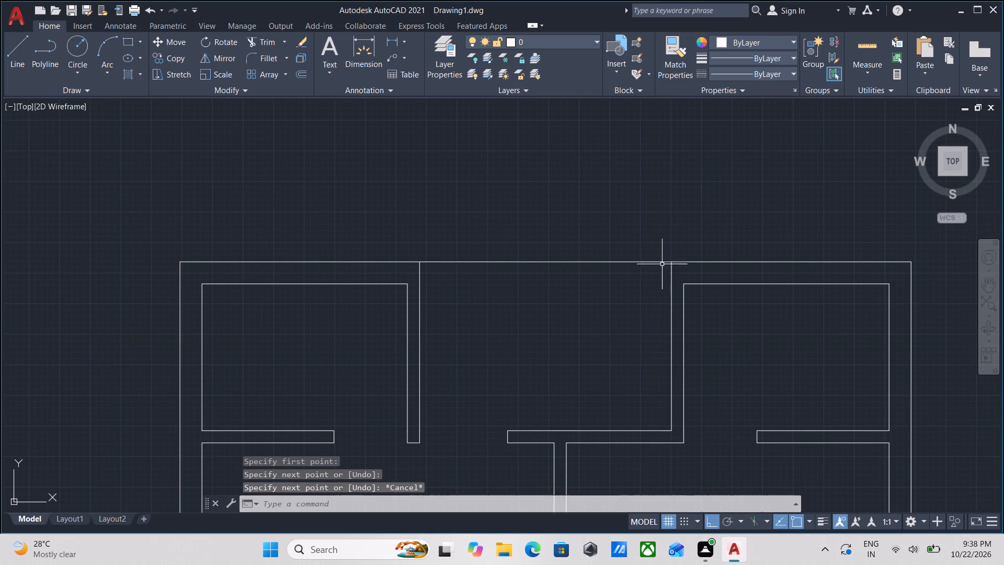
{"action": "scroll", "coordinate": [608, 282], "scroll_direction": "down", "scroll_amount": 1}
{"action": "middle_click_drag", "start_coordinate": [516, 293], "coordinate": [571, 245]}
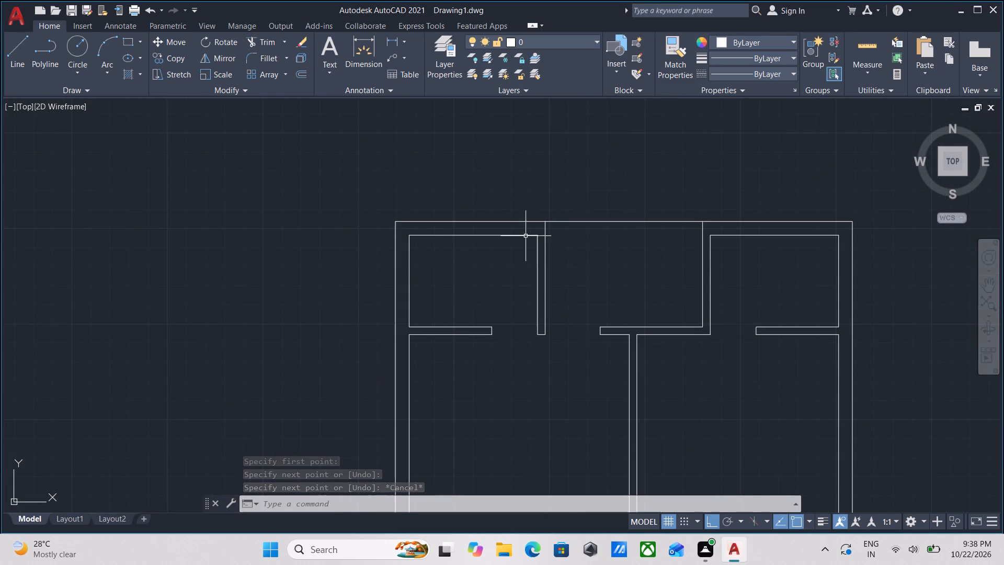
Make the walls layer current in place of layer 0.
{"action": "scroll", "coordinate": [460, 244], "scroll_direction": "up", "scroll_amount": 1}
{"action": "scroll", "coordinate": [448, 257], "scroll_direction": "down", "scroll_amount": 2}
{"action": "middle_click_drag", "start_coordinate": [447, 257], "coordinate": [462, 230]}
{"action": "scroll", "coordinate": [462, 230], "scroll_direction": "up", "scroll_amount": 1}
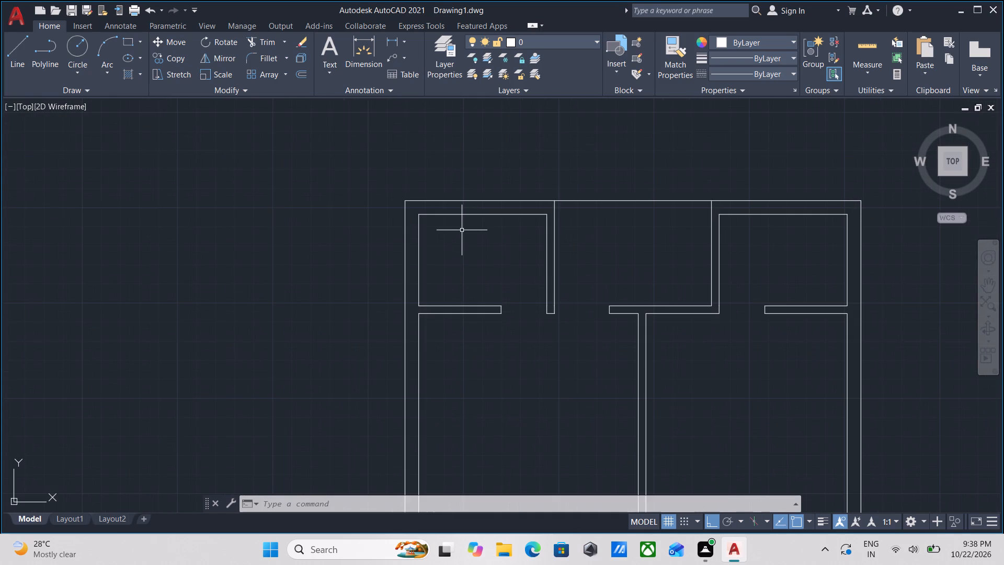
{"action": "left_click", "coordinate": [587, 42]}
{"action": "left_click", "coordinate": [565, 100]}
Draw a short vertical line across the horizontal wall's thickness, extending the left face of the central partition up to the wall's upper face.
{"action": "scroll", "coordinate": [591, 133], "scroll_direction": "down", "scroll_amount": 3}
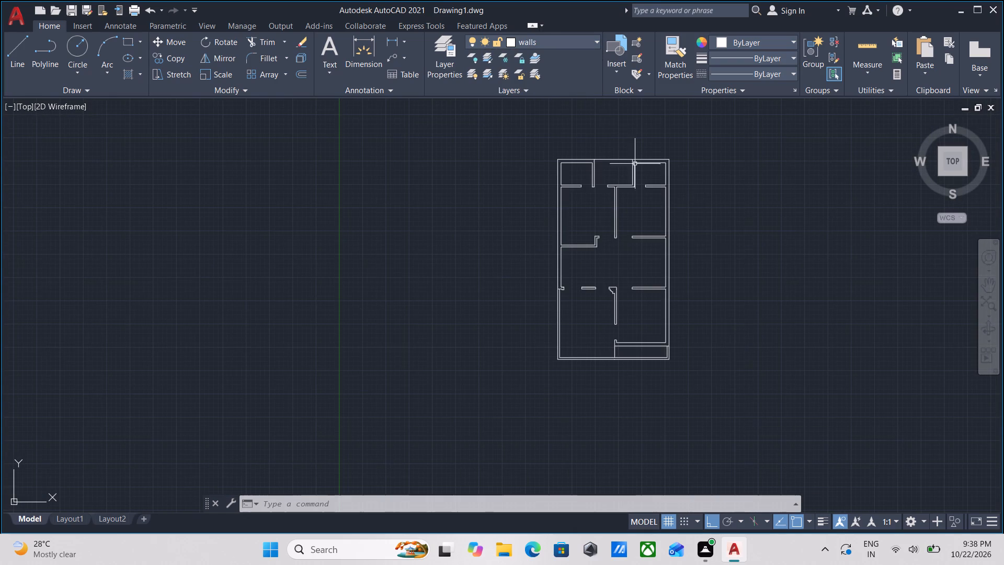
{"action": "scroll", "coordinate": [616, 241], "scroll_direction": "up", "scroll_amount": 2}
{"action": "middle_click_drag", "start_coordinate": [592, 194], "coordinate": [582, 345]}
{"action": "scroll", "coordinate": [582, 345], "scroll_direction": "up", "scroll_amount": 1}
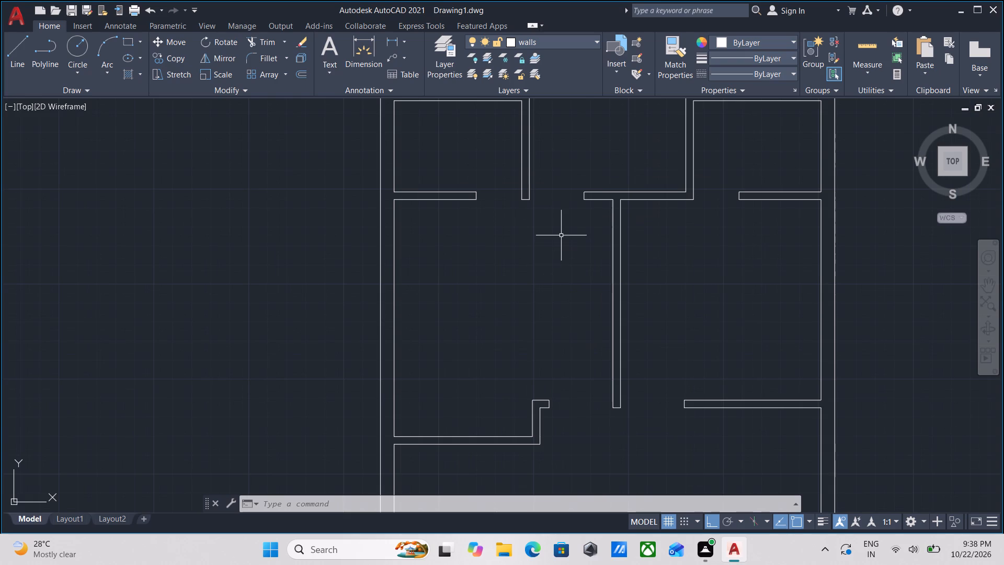
{"action": "middle_click_drag", "start_coordinate": [561, 235], "coordinate": [543, 295]}
{"action": "scroll", "coordinate": [555, 281], "scroll_direction": "up", "scroll_amount": 2}
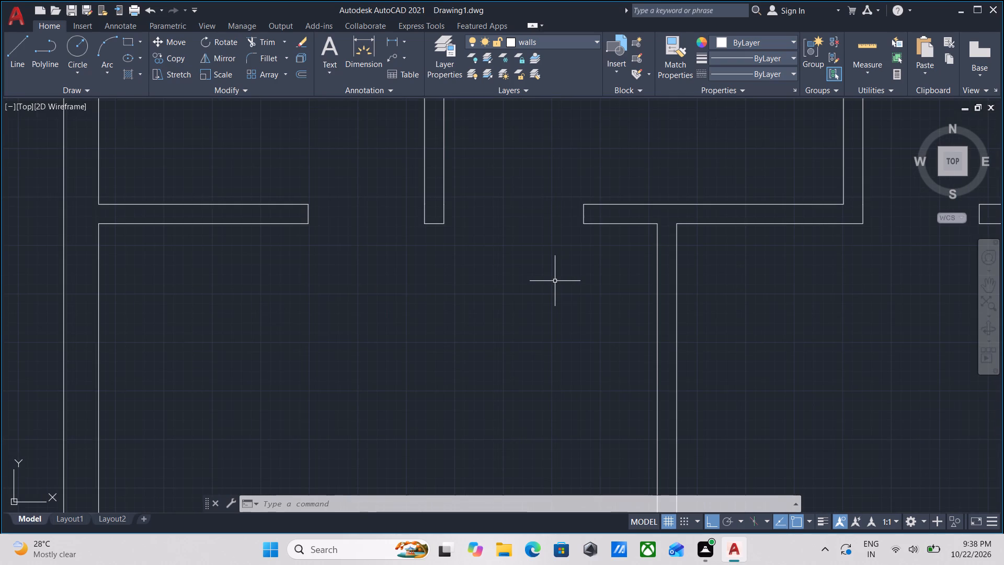
{"action": "scroll", "coordinate": [611, 254], "scroll_direction": "down", "scroll_amount": 2}
{"action": "middle_click_drag", "start_coordinate": [610, 254], "coordinate": [594, 261]}
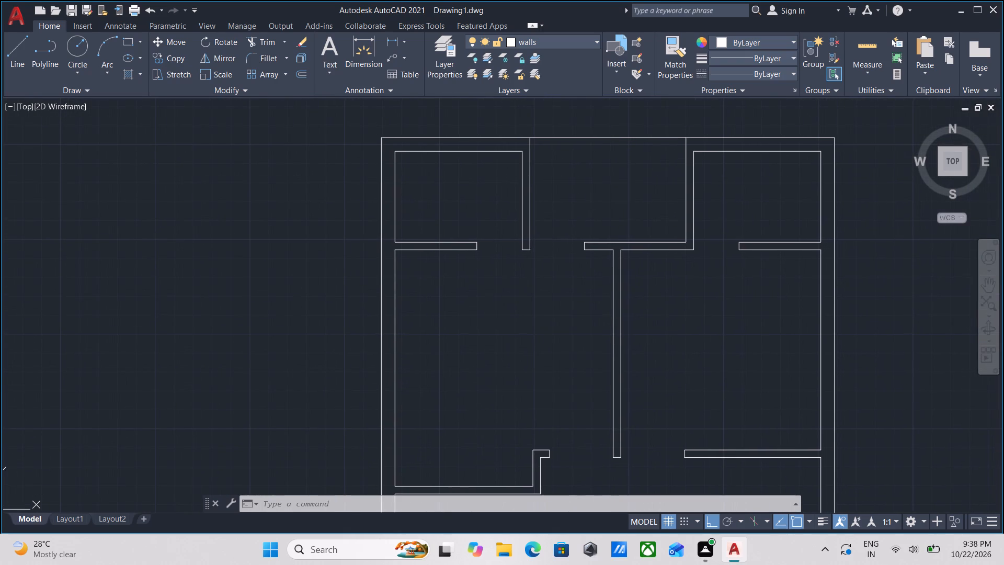
{"action": "scroll", "coordinate": [676, 227], "scroll_direction": "up", "scroll_amount": 2}
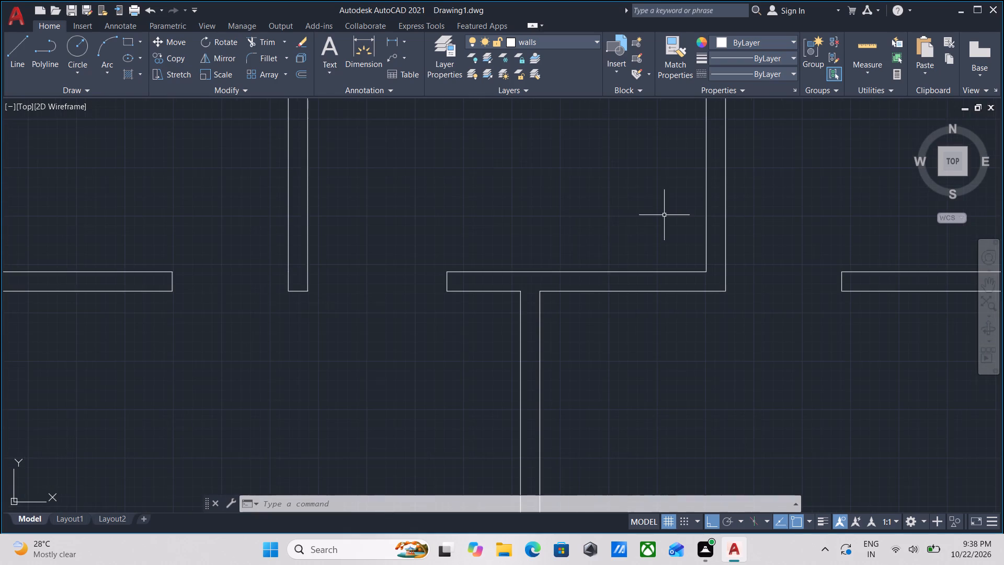
{"action": "scroll", "coordinate": [619, 223], "scroll_direction": "down", "scroll_amount": 1}
{"action": "key", "text": "l"}
{"action": "key", "text": "Return"}
{"action": "scroll", "coordinate": [558, 285], "scroll_direction": "up", "scroll_amount": 3}
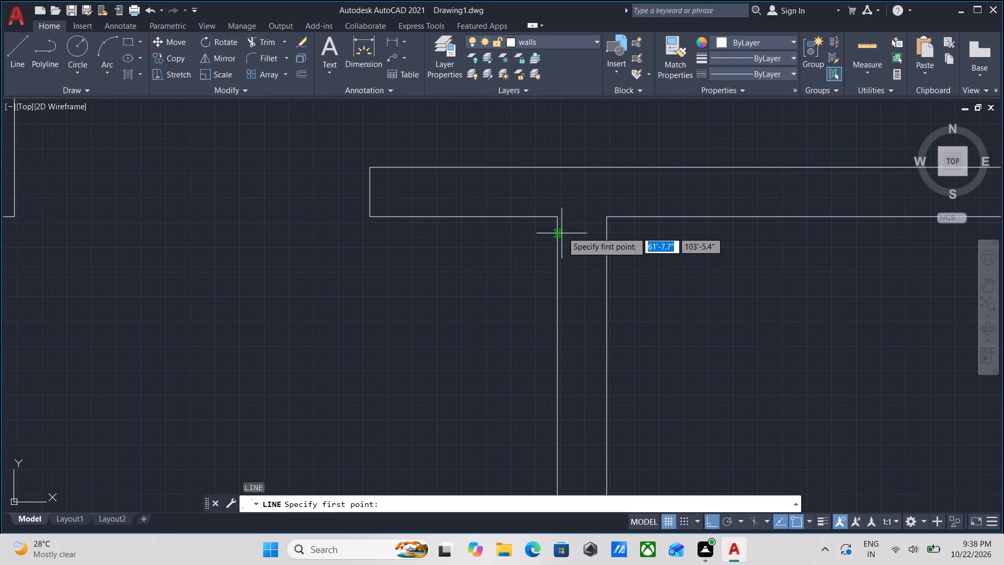
{"action": "left_click", "coordinate": [557, 214]}
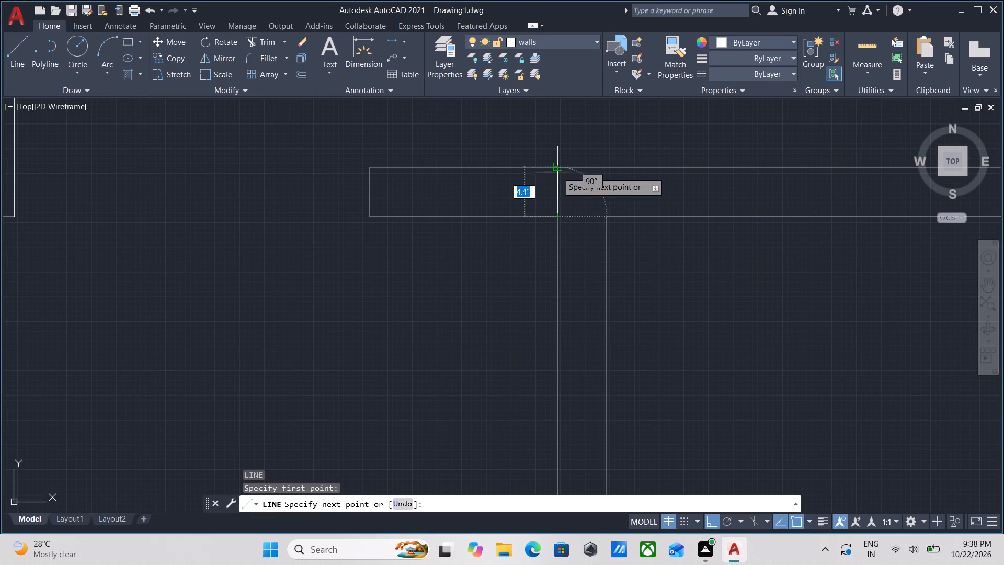
{"action": "left_click", "coordinate": [557, 169]}
{"action": "key", "text": "Escape"}
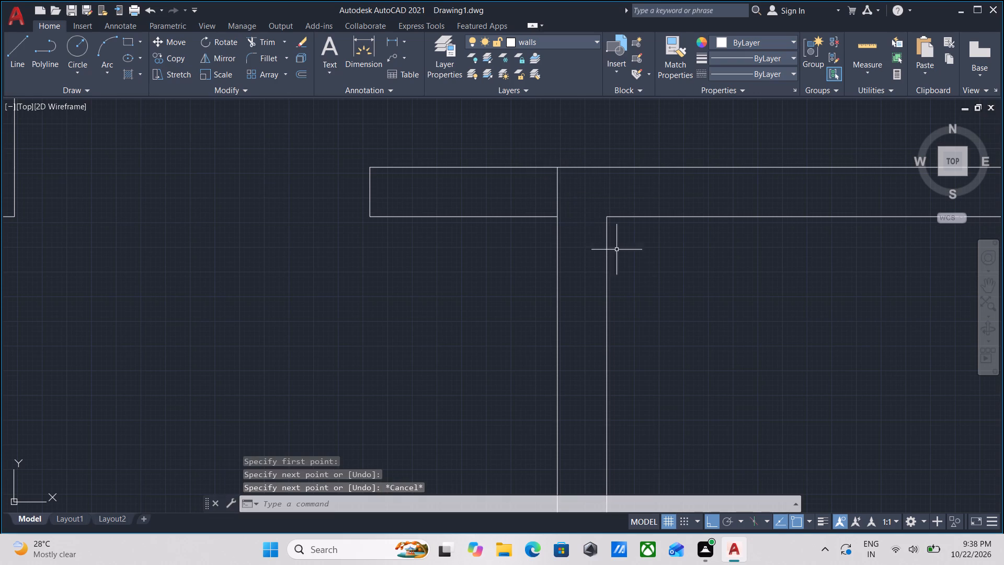
Draw a matching vertical line across the same wall's thickness, extending the right face of the central partition to the wall's upper face.
{"action": "key", "text": "l"}
{"action": "key", "text": "Return"}
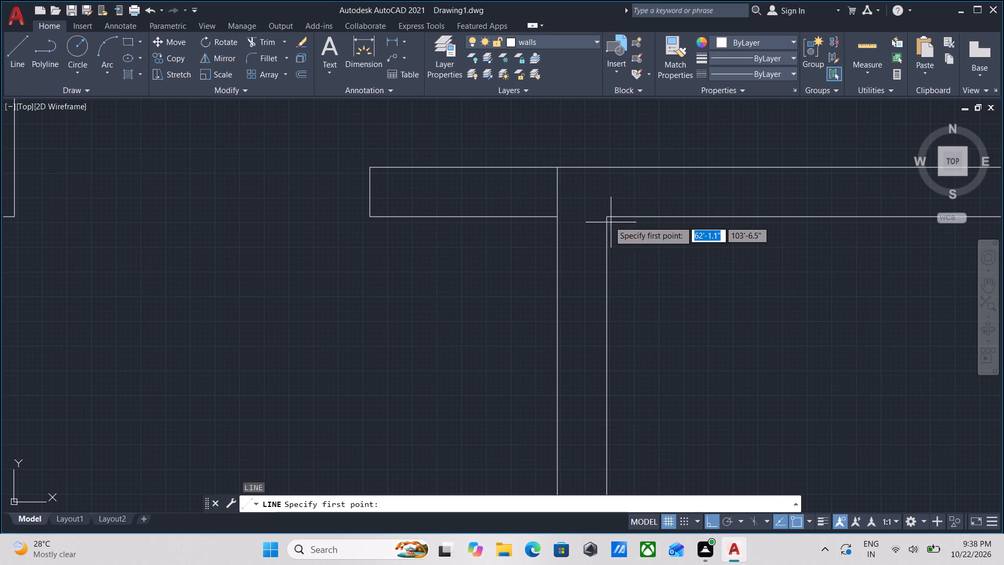
{"action": "left_click", "coordinate": [608, 221]}
{"action": "left_click", "coordinate": [609, 168]}
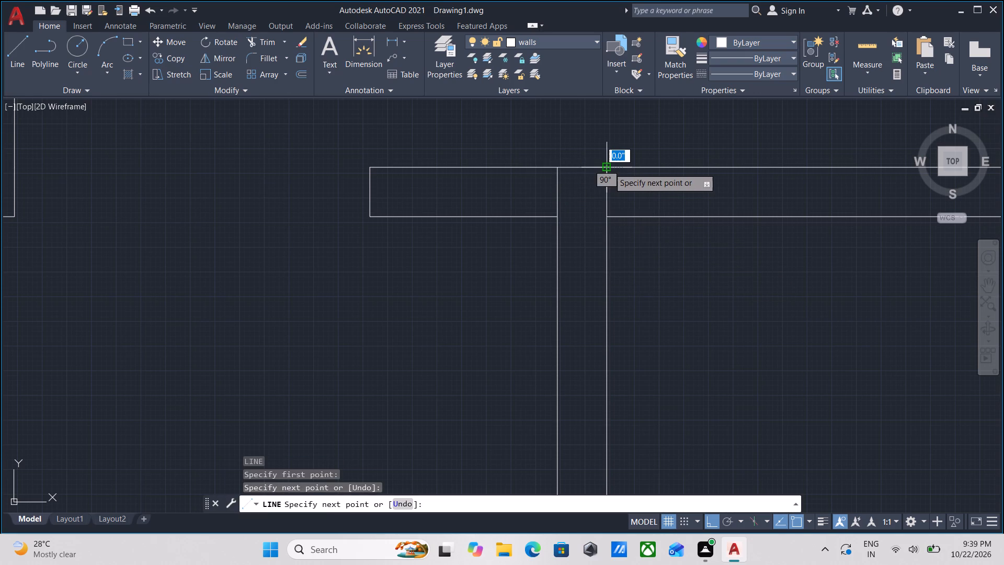
{"action": "key", "text": "Escape"}
Measure the wall stub from its door-opening end to the left face of the central partition using a linear dimension.
{"action": "scroll", "coordinate": [609, 168], "scroll_direction": "down", "scroll_amount": 4}
{"action": "middle_click_drag", "start_coordinate": [639, 189], "coordinate": [637, 202]}
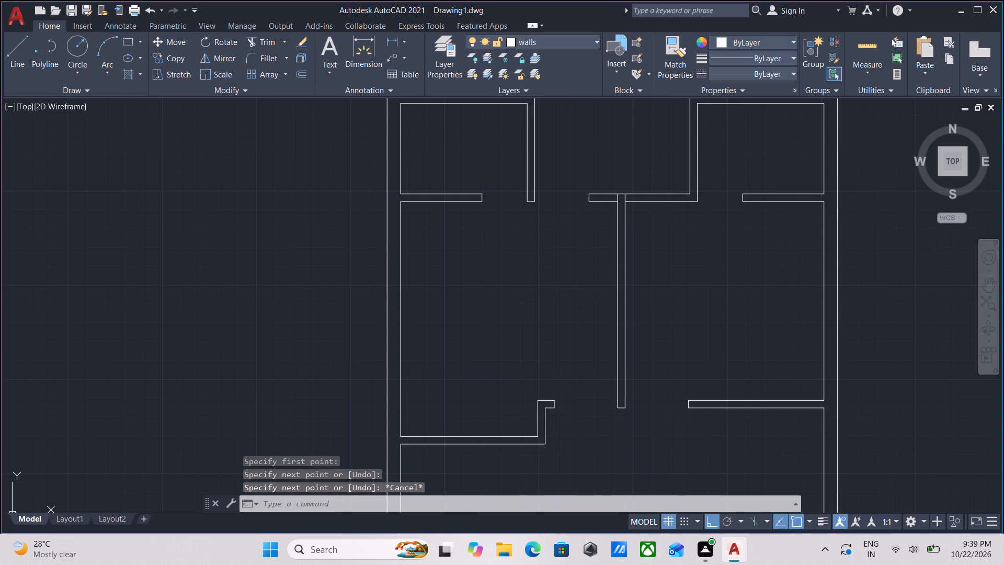
{"action": "middle_click_drag", "start_coordinate": [637, 202], "coordinate": [636, 245]}
{"action": "scroll", "coordinate": [608, 242], "scroll_direction": "up", "scroll_amount": 4}
{"action": "middle_click_drag", "start_coordinate": [542, 223], "coordinate": [555, 243]}
{"action": "type", "text": "DLI"}
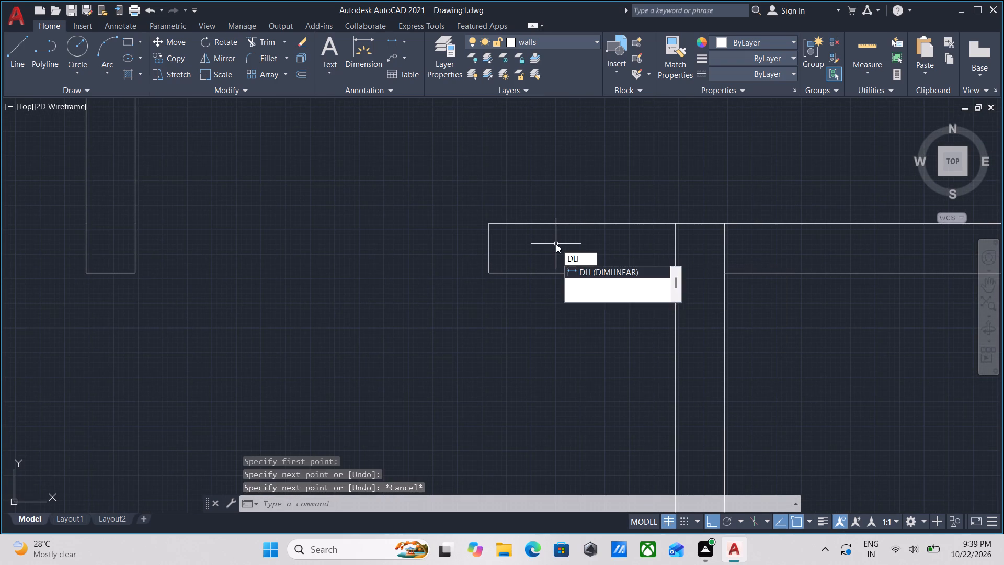
{"action": "key", "text": "Return"}
{"action": "scroll", "coordinate": [532, 253], "scroll_direction": "up", "scroll_amount": 3}
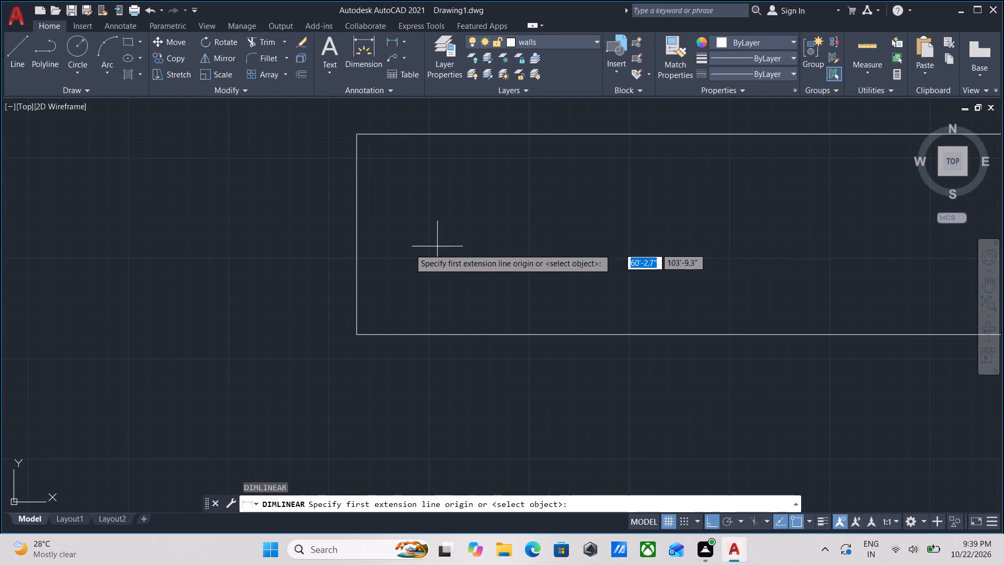
{"action": "left_click", "coordinate": [358, 235]}
{"action": "scroll", "coordinate": [786, 194], "scroll_direction": "down", "scroll_amount": 1}
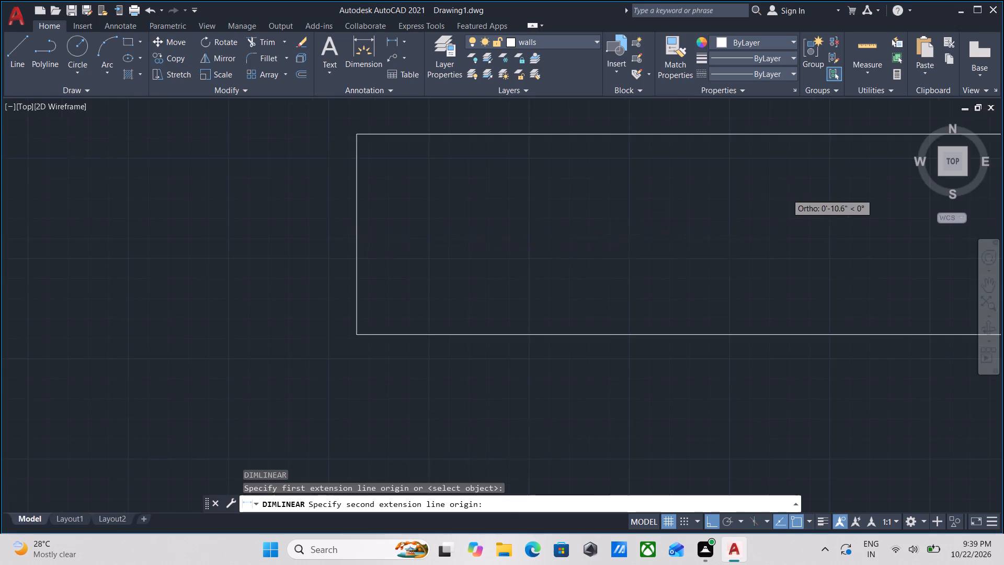
{"action": "scroll", "coordinate": [786, 194], "scroll_direction": "down", "scroll_amount": 2}
{"action": "middle_click_drag", "start_coordinate": [786, 194], "coordinate": [611, 209]}
{"action": "left_click", "coordinate": [695, 217]}
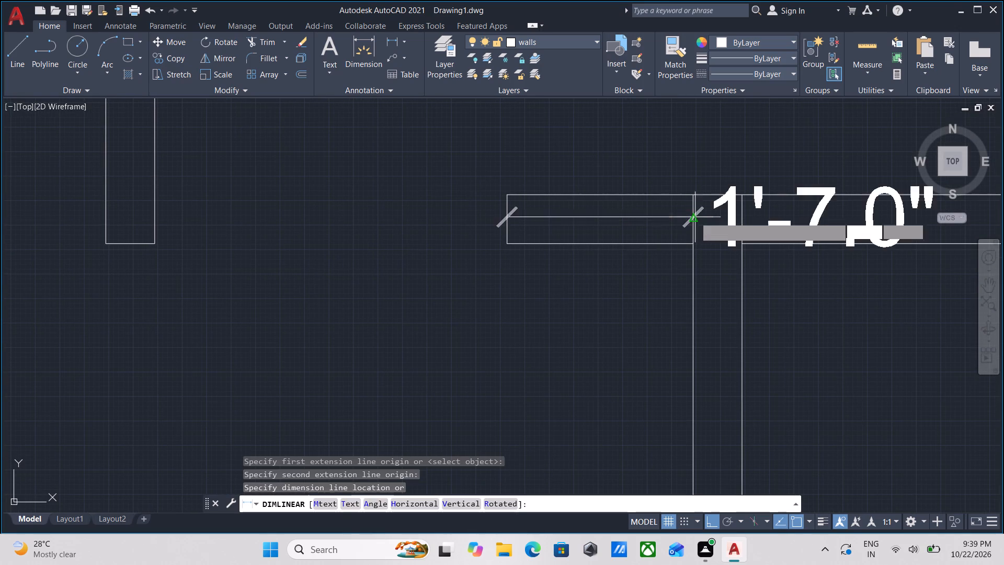
{"action": "key", "text": "Escape"}
Examine the walls and door openings around the two small top rooms, the recess between them and the rest of the floor plan.
{"action": "scroll", "coordinate": [691, 217], "scroll_direction": "down", "scroll_amount": 3}
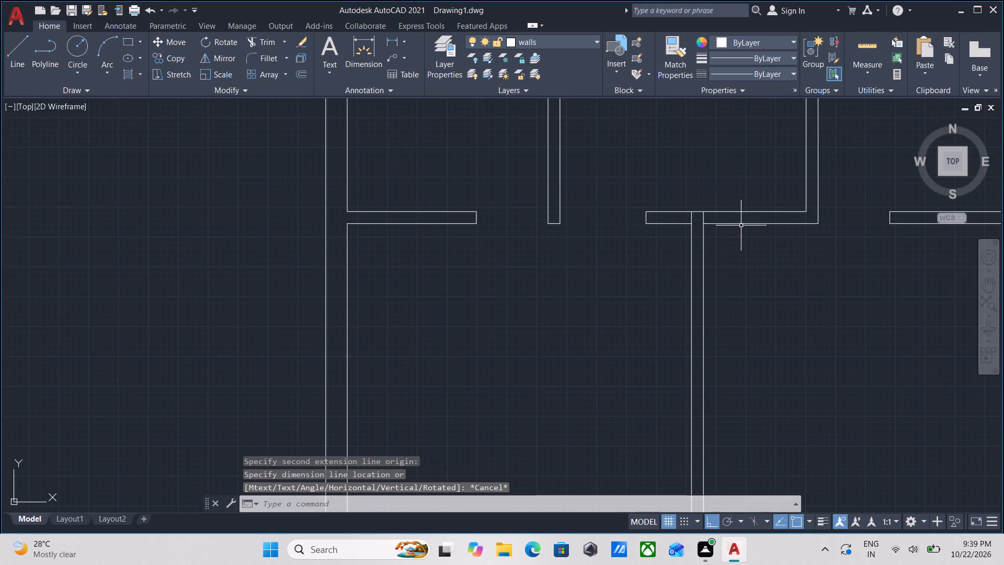
{"action": "scroll", "coordinate": [741, 225], "scroll_direction": "up", "scroll_amount": 2}
{"action": "scroll", "coordinate": [741, 225], "scroll_direction": "down", "scroll_amount": 2}
{"action": "middle_click_drag", "start_coordinate": [739, 225], "coordinate": [652, 246]}
{"action": "scroll", "coordinate": [651, 245], "scroll_direction": "down", "scroll_amount": 1}
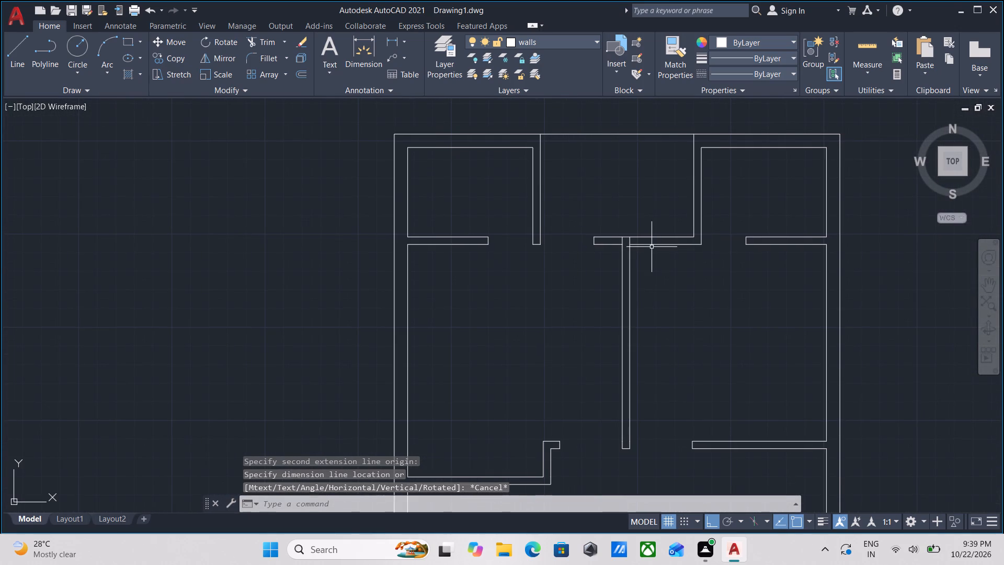
{"action": "scroll", "coordinate": [678, 226], "scroll_direction": "up", "scroll_amount": 2}
{"action": "scroll", "coordinate": [678, 226], "scroll_direction": "down", "scroll_amount": 2}
{"action": "middle_click_drag", "start_coordinate": [678, 226], "coordinate": [675, 274]}
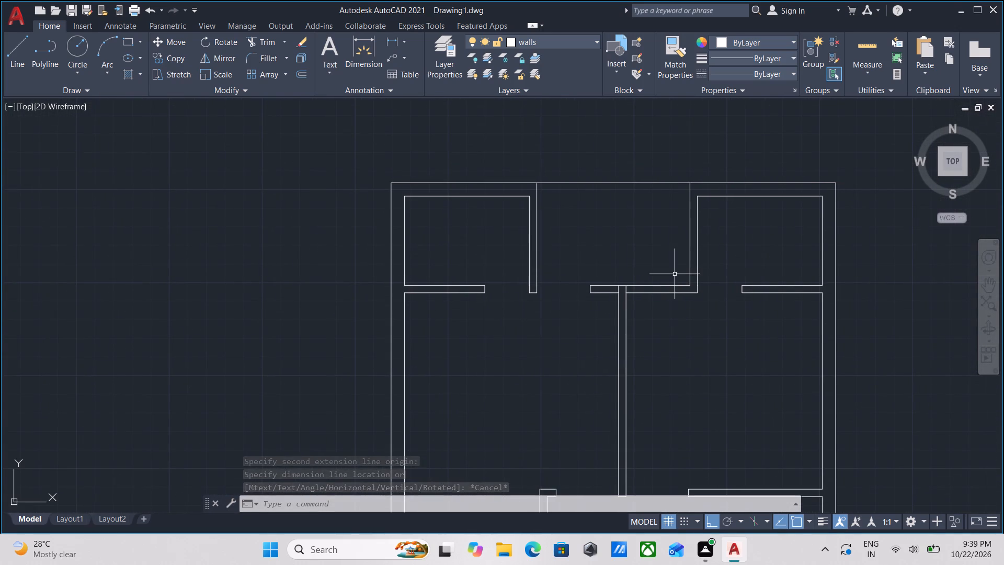
{"action": "scroll", "coordinate": [749, 247], "scroll_direction": "up", "scroll_amount": 1}
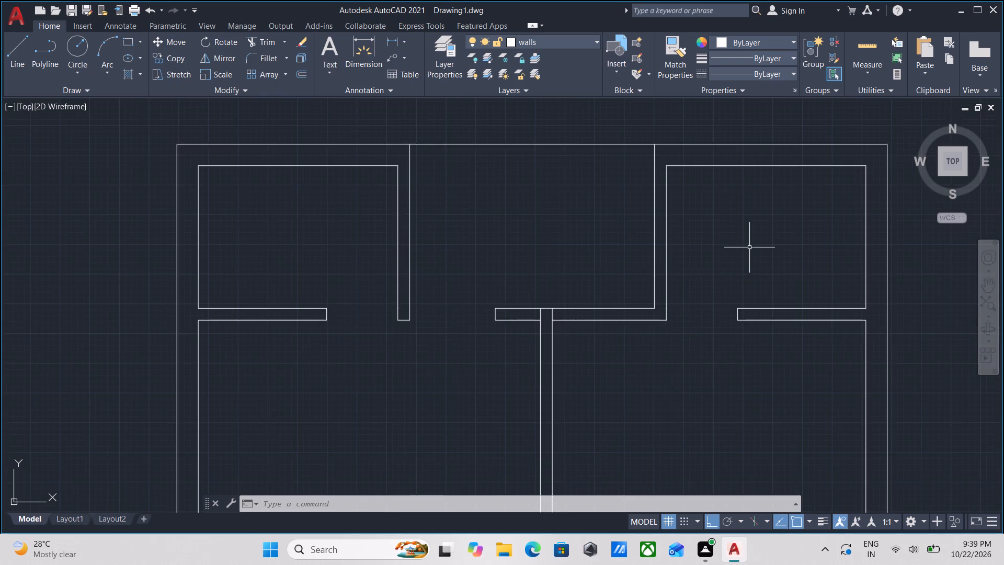
{"action": "scroll", "coordinate": [749, 247], "scroll_direction": "down", "scroll_amount": 1}
{"action": "scroll", "coordinate": [757, 223], "scroll_direction": "up", "scroll_amount": 1}
{"action": "scroll", "coordinate": [757, 223], "scroll_direction": "down", "scroll_amount": 1}
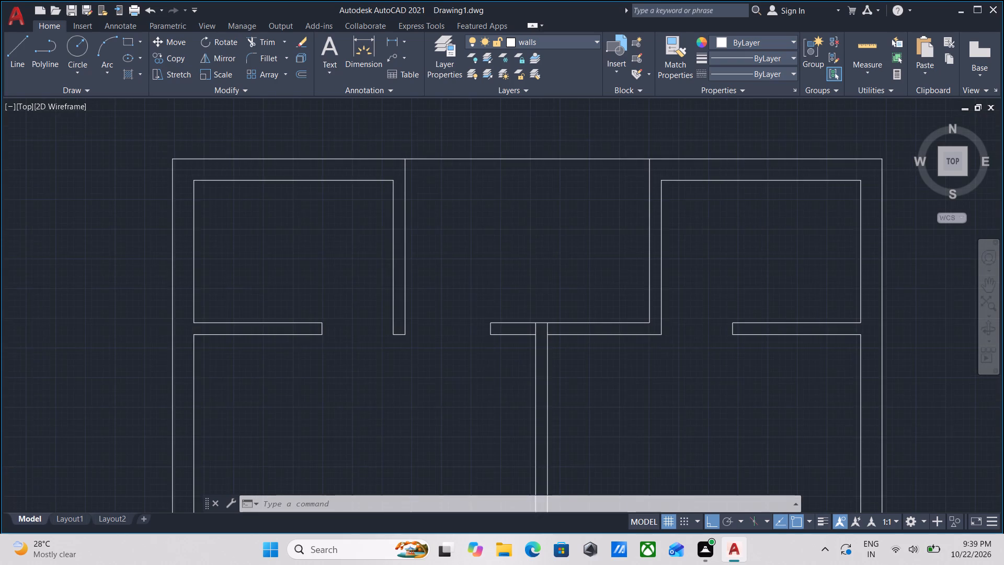
{"action": "middle_click_drag", "start_coordinate": [757, 223], "coordinate": [800, 275]}
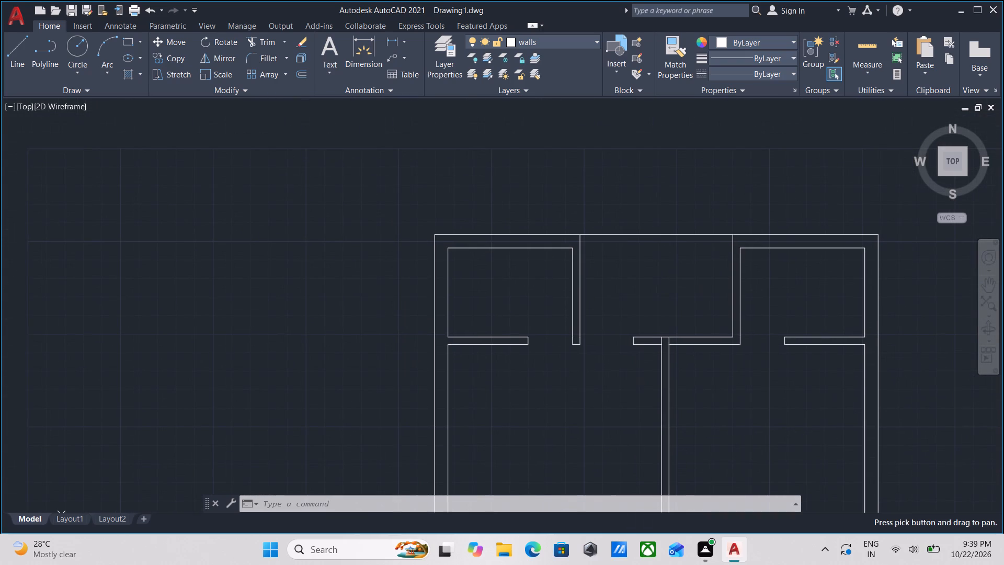
{"action": "middle_click_drag", "start_coordinate": [836, 259], "coordinate": [796, 289]}
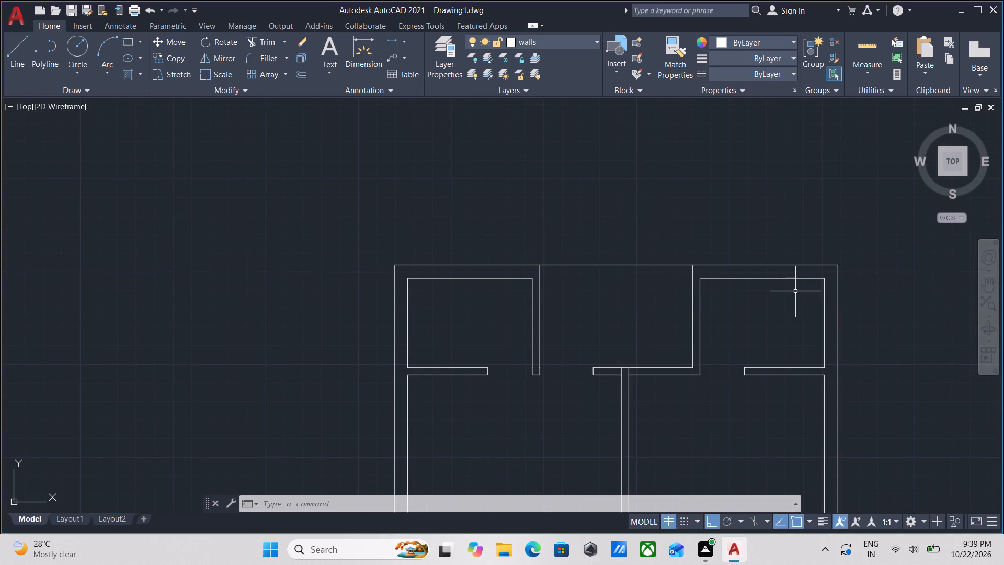
{"action": "scroll", "coordinate": [763, 299], "scroll_direction": "down", "scroll_amount": 1}
{"action": "middle_click_drag", "start_coordinate": [763, 292], "coordinate": [761, 206]}
{"action": "scroll", "coordinate": [762, 207], "scroll_direction": "down", "scroll_amount": 1}
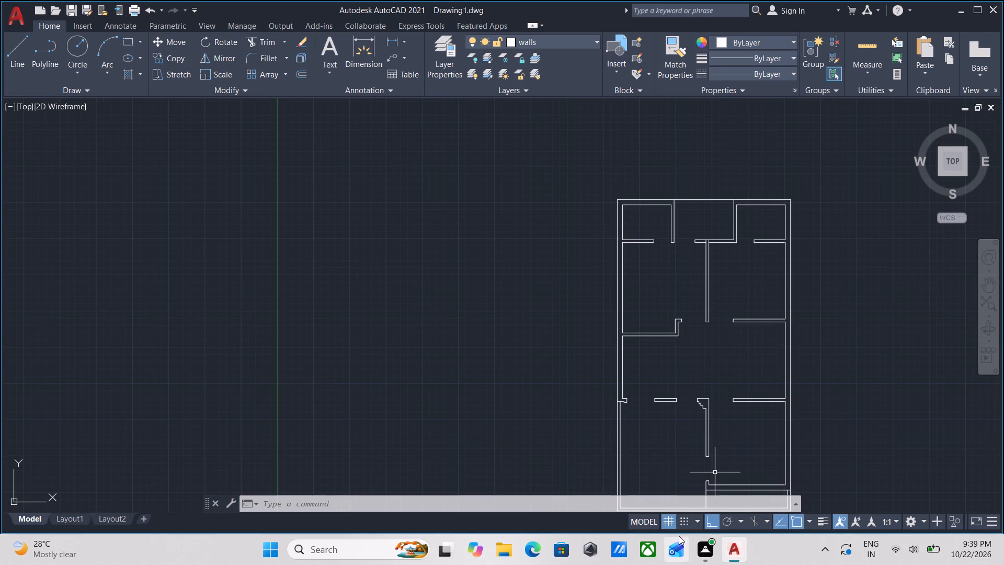
Open the recent Autocad Blocks drawing, ignoring the missing SHX files and the unresolved reference files.
{"action": "left_click", "coordinate": [279, 550]}
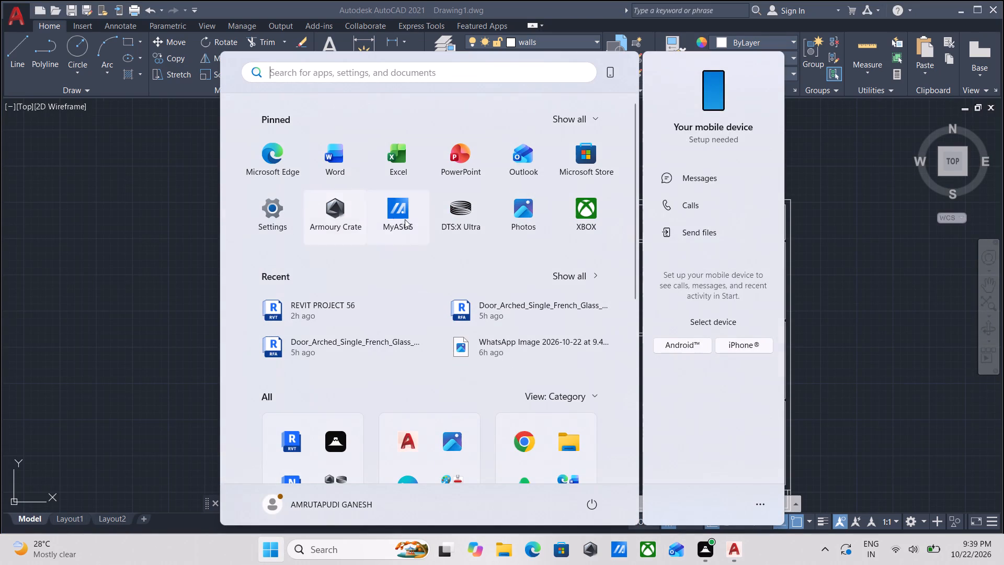
{"action": "scroll", "coordinate": [369, 368], "scroll_direction": "down", "scroll_amount": 2}
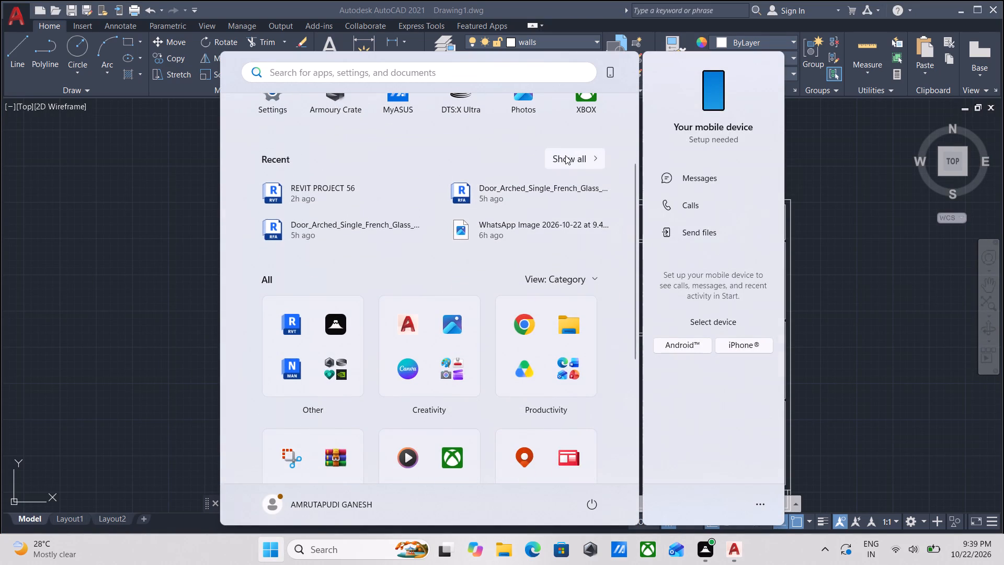
{"action": "left_click", "coordinate": [565, 155]}
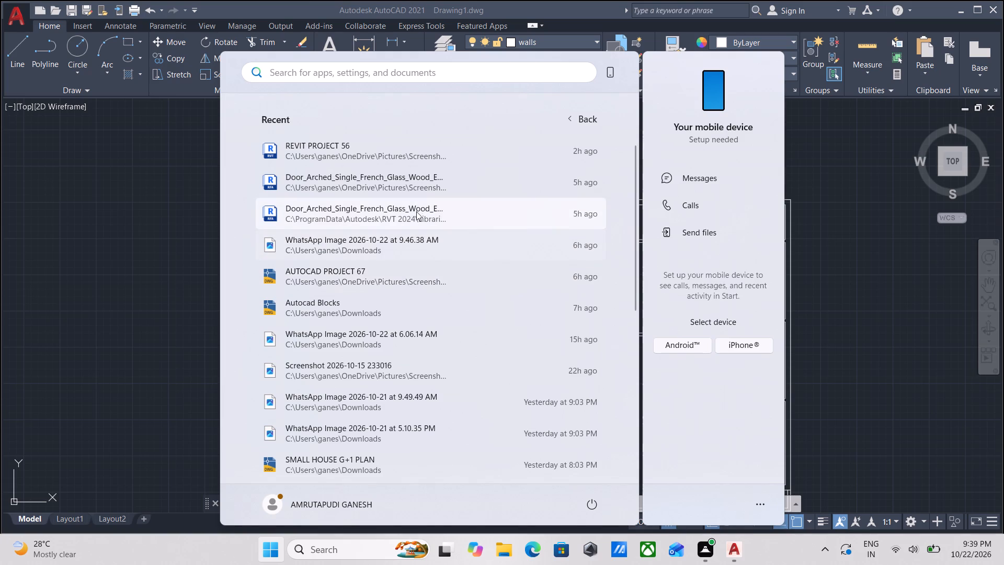
{"action": "double_click", "coordinate": [376, 303]}
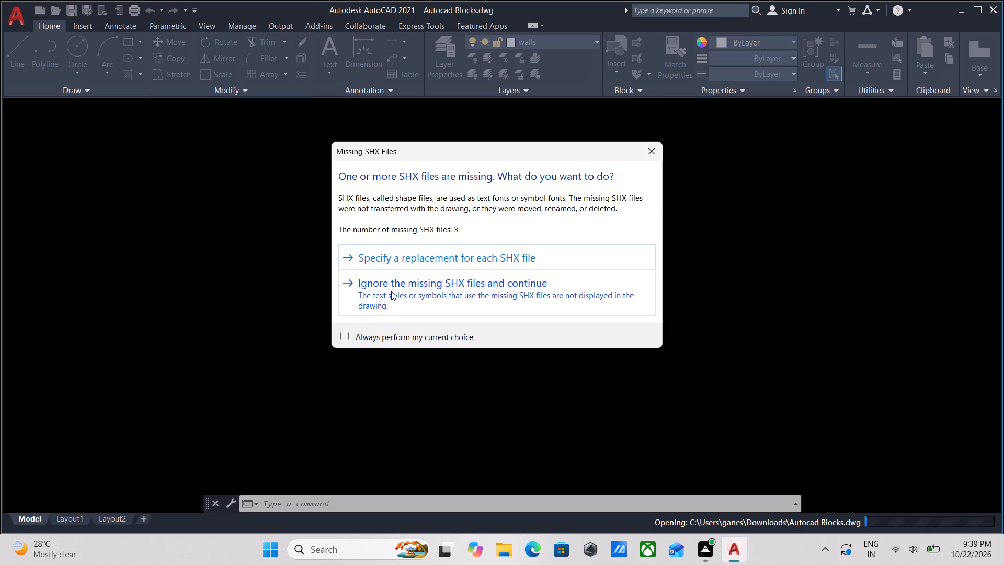
{"action": "left_click", "coordinate": [391, 291]}
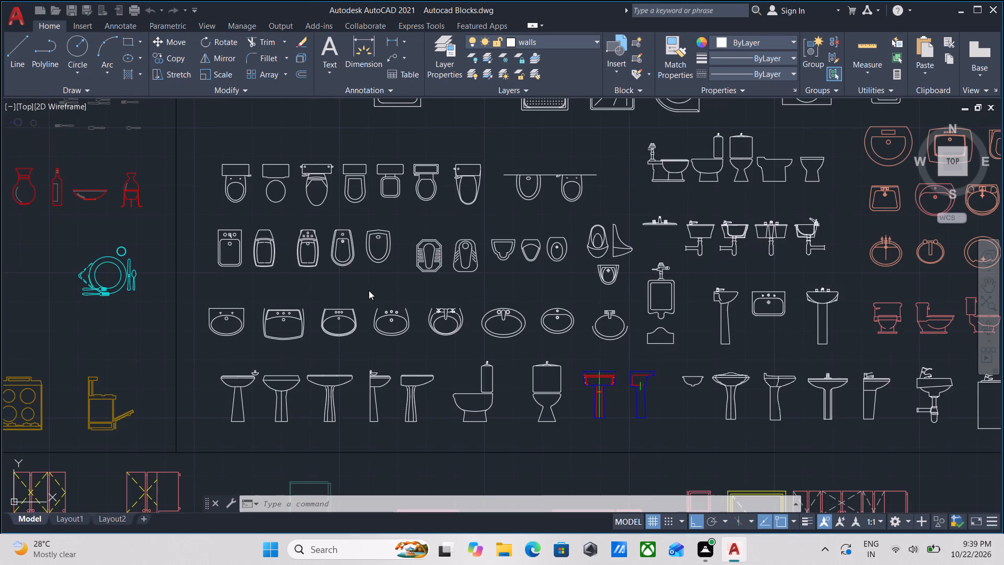
{"action": "scroll", "coordinate": [386, 279], "scroll_direction": "down", "scroll_amount": 2}
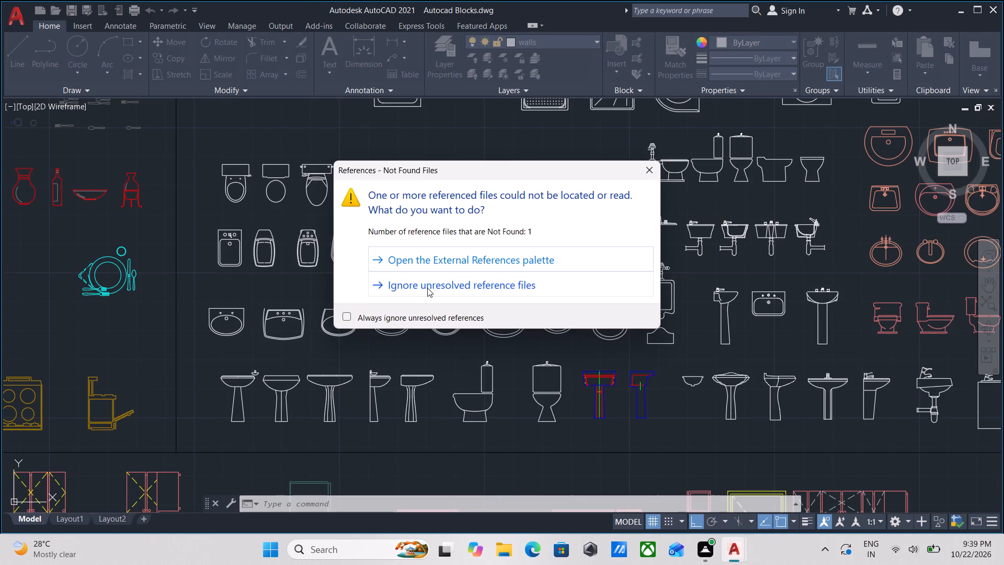
{"action": "left_click", "coordinate": [427, 288]}
Browse the block library's kitchen, bath, furniture and other symbol sections to locate the plan-view door blocks under Doors, Windows, & Curtains.
{"action": "scroll", "coordinate": [457, 296], "scroll_direction": "down", "scroll_amount": 1}
{"action": "scroll", "coordinate": [591, 299], "scroll_direction": "down", "scroll_amount": 2}
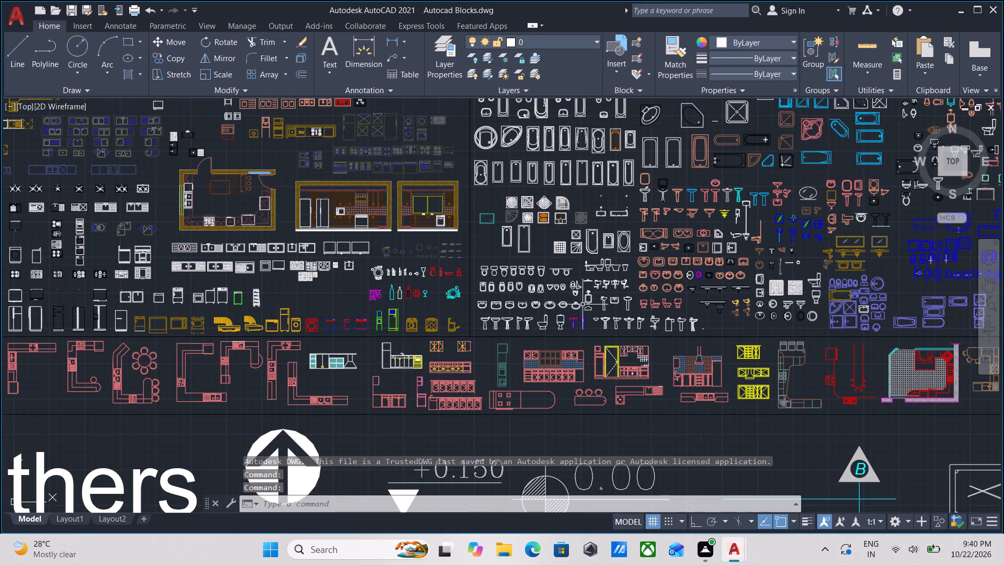
{"action": "scroll", "coordinate": [551, 338], "scroll_direction": "up", "scroll_amount": 5}
{"action": "scroll", "coordinate": [581, 322], "scroll_direction": "down", "scroll_amount": 3}
{"action": "middle_click_drag", "start_coordinate": [581, 322], "coordinate": [590, 323]}
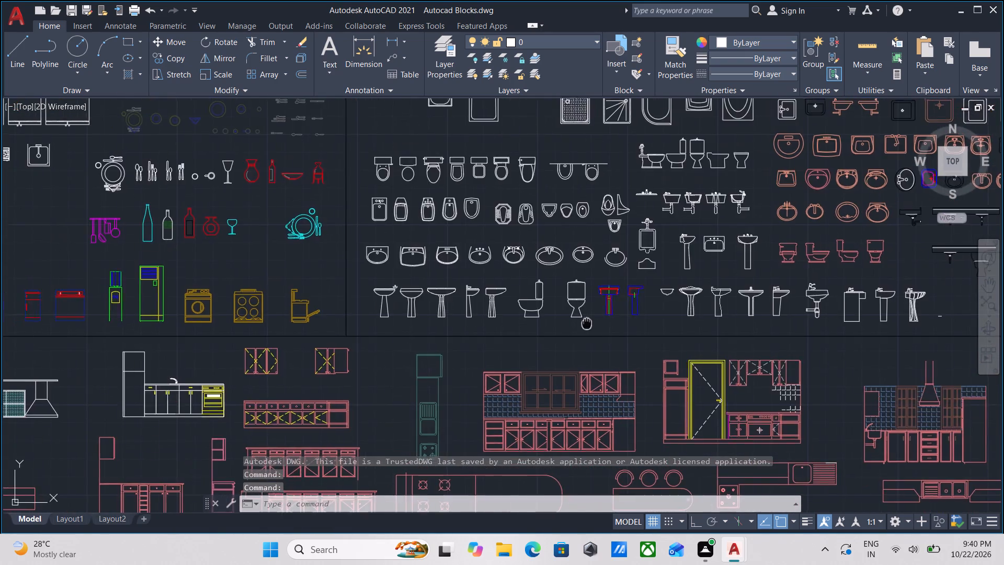
{"action": "middle_click_drag", "start_coordinate": [590, 323], "coordinate": [699, 323]}
{"action": "scroll", "coordinate": [438, 321], "scroll_direction": "down", "scroll_amount": 2}
{"action": "middle_click_drag", "start_coordinate": [443, 321], "coordinate": [609, 318]}
{"action": "scroll", "coordinate": [576, 322], "scroll_direction": "up", "scroll_amount": 1}
{"action": "middle_click_drag", "start_coordinate": [486, 311], "coordinate": [586, 312]}
{"action": "middle_click_drag", "start_coordinate": [399, 389], "coordinate": [450, 334]}
{"action": "scroll", "coordinate": [325, 399], "scroll_direction": "up", "scroll_amount": 2}
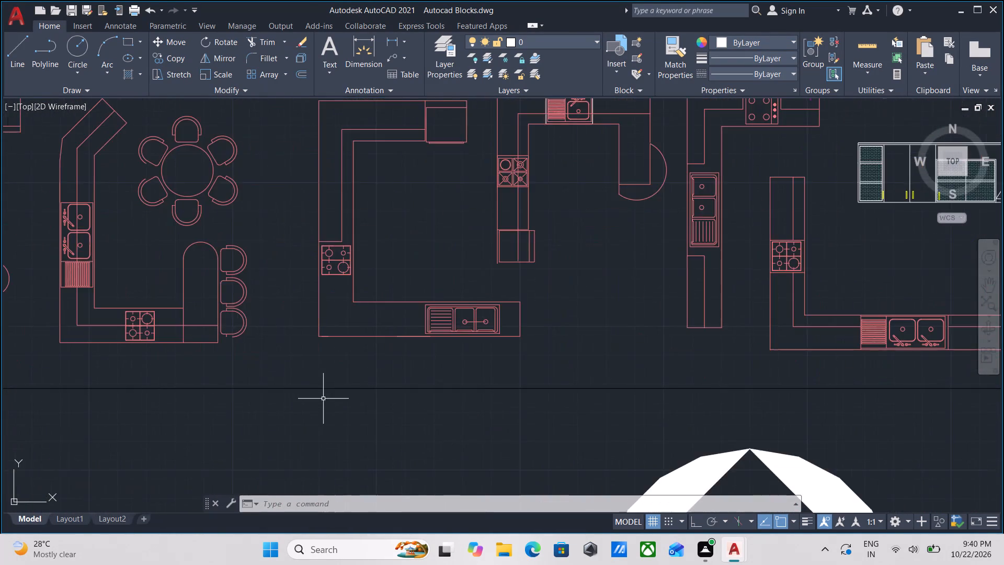
{"action": "scroll", "coordinate": [329, 385], "scroll_direction": "down", "scroll_amount": 2}
{"action": "middle_click_drag", "start_coordinate": [329, 384], "coordinate": [531, 375]}
{"action": "scroll", "coordinate": [376, 351], "scroll_direction": "down", "scroll_amount": 1}
{"action": "middle_click_drag", "start_coordinate": [378, 348], "coordinate": [573, 361]}
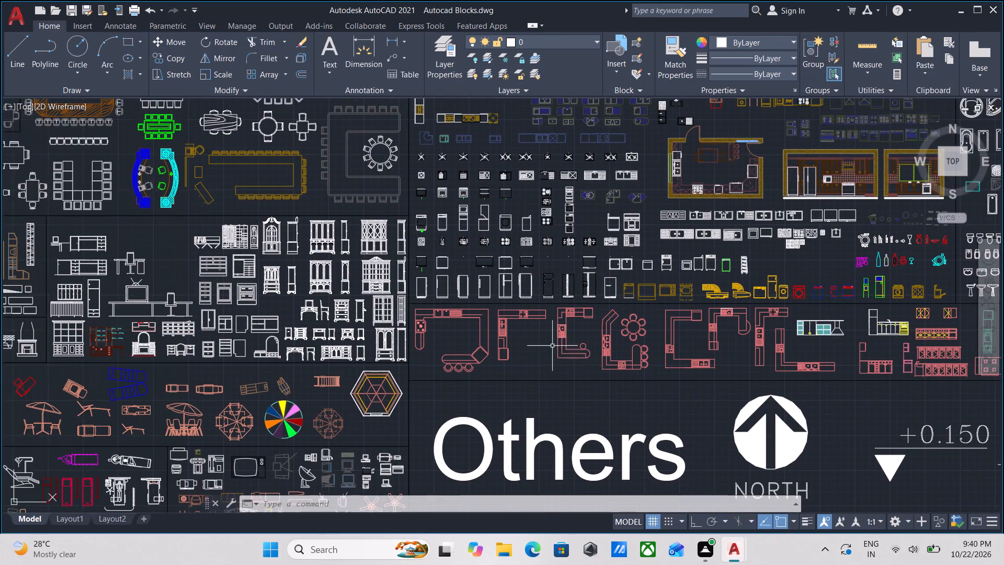
{"action": "scroll", "coordinate": [551, 344], "scroll_direction": "down", "scroll_amount": 3}
{"action": "scroll", "coordinate": [550, 344], "scroll_direction": "up", "scroll_amount": 1}
{"action": "middle_click_drag", "start_coordinate": [558, 354], "coordinate": [555, 296]}
{"action": "scroll", "coordinate": [556, 300], "scroll_direction": "down", "scroll_amount": 1}
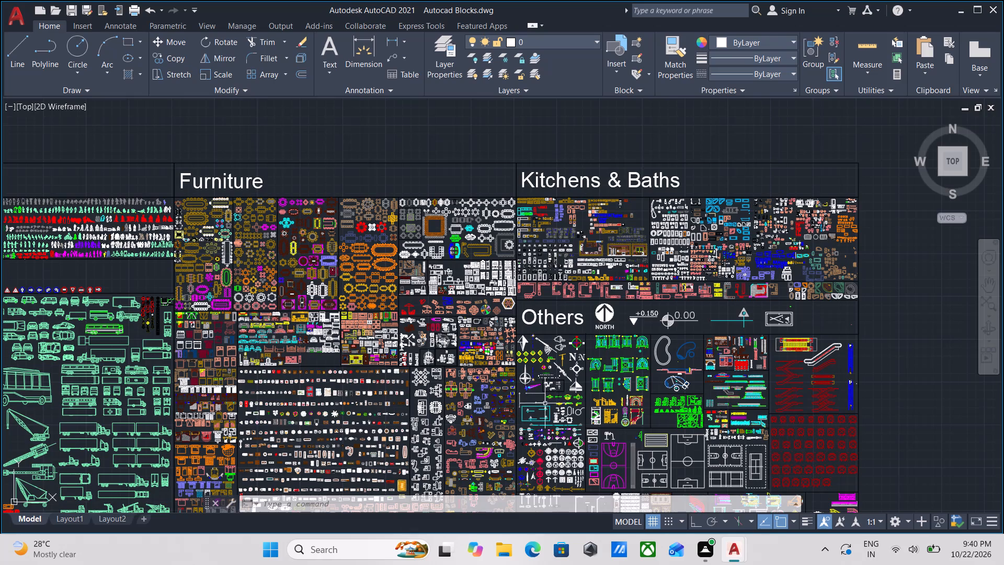
{"action": "middle_click_drag", "start_coordinate": [546, 376], "coordinate": [555, 322]}
{"action": "scroll", "coordinate": [565, 352], "scroll_direction": "up", "scroll_amount": 3}
{"action": "scroll", "coordinate": [614, 394], "scroll_direction": "down", "scroll_amount": 3}
{"action": "middle_click_drag", "start_coordinate": [567, 304], "coordinate": [565, 296]}
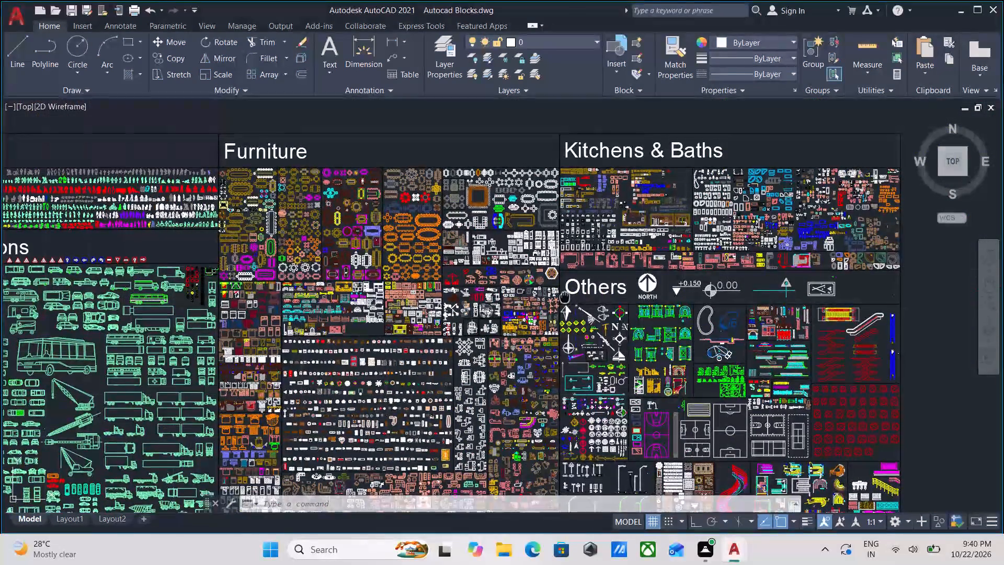
{"action": "middle_click_drag", "start_coordinate": [565, 296], "coordinate": [562, 282]}
{"action": "scroll", "coordinate": [644, 387], "scroll_direction": "up", "scroll_amount": 2}
{"action": "middle_click_drag", "start_coordinate": [554, 399], "coordinate": [558, 360]}
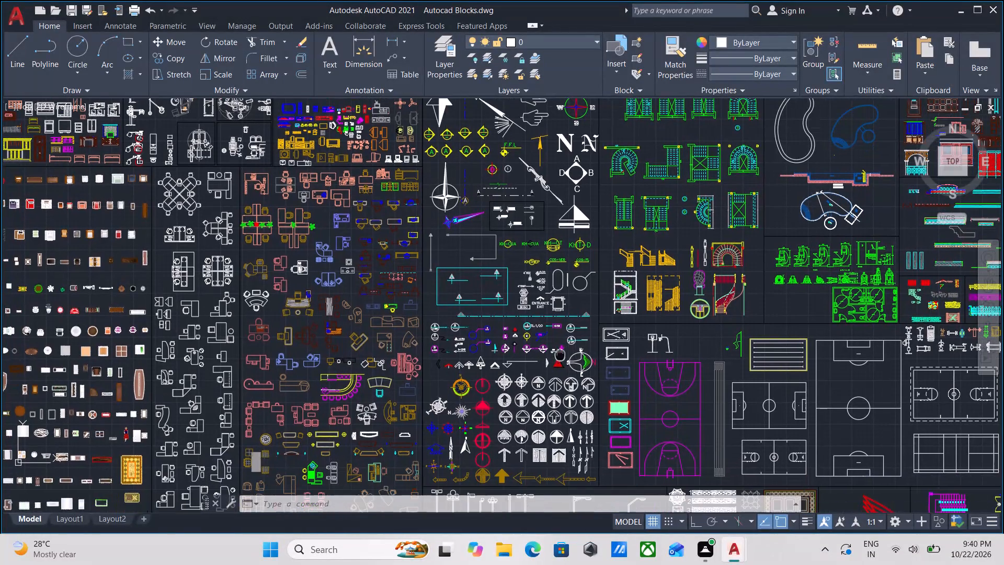
{"action": "middle_click_drag", "start_coordinate": [551, 450], "coordinate": [512, 300]}
{"action": "scroll", "coordinate": [542, 406], "scroll_direction": "down", "scroll_amount": 3}
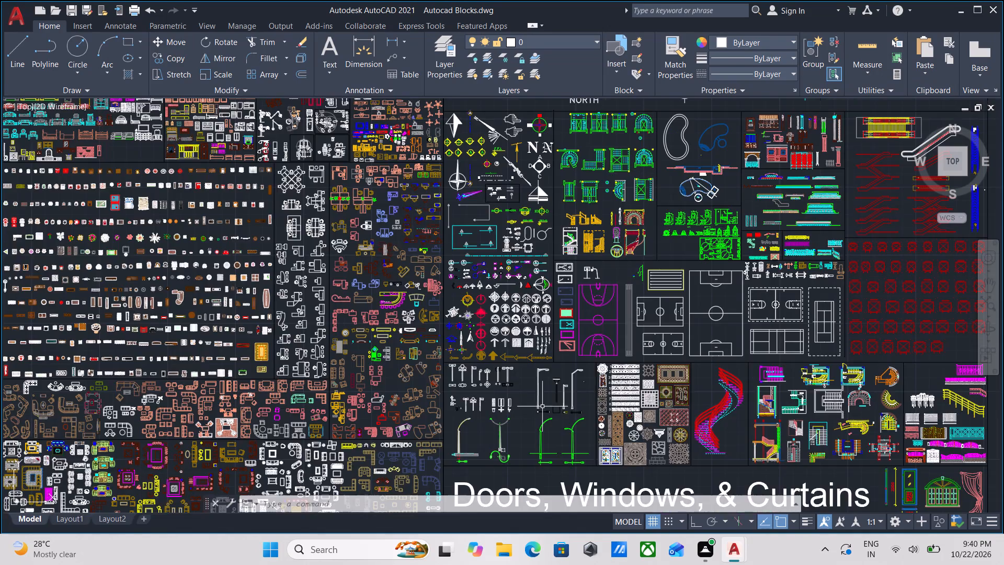
{"action": "middle_click_drag", "start_coordinate": [542, 406], "coordinate": [543, 401]}
{"action": "middle_click_drag", "start_coordinate": [544, 478], "coordinate": [539, 423]}
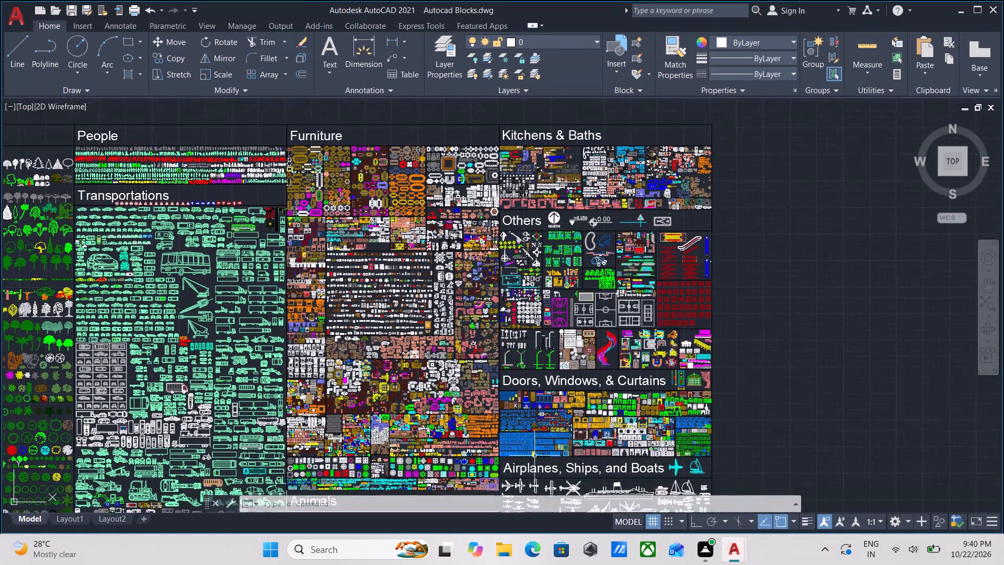
{"action": "scroll", "coordinate": [533, 468], "scroll_direction": "up", "scroll_amount": 5}
{"action": "middle_click_drag", "start_coordinate": [543, 454], "coordinate": [531, 564]}
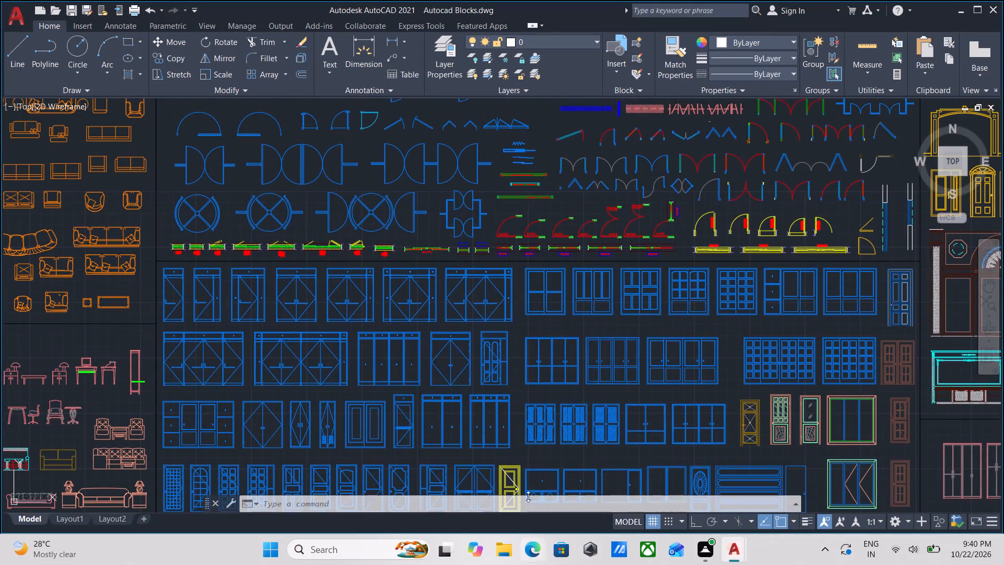
{"action": "middle_click_drag", "start_coordinate": [523, 353], "coordinate": [515, 468]}
{"action": "middle_click_drag", "start_coordinate": [560, 368], "coordinate": [537, 434]}
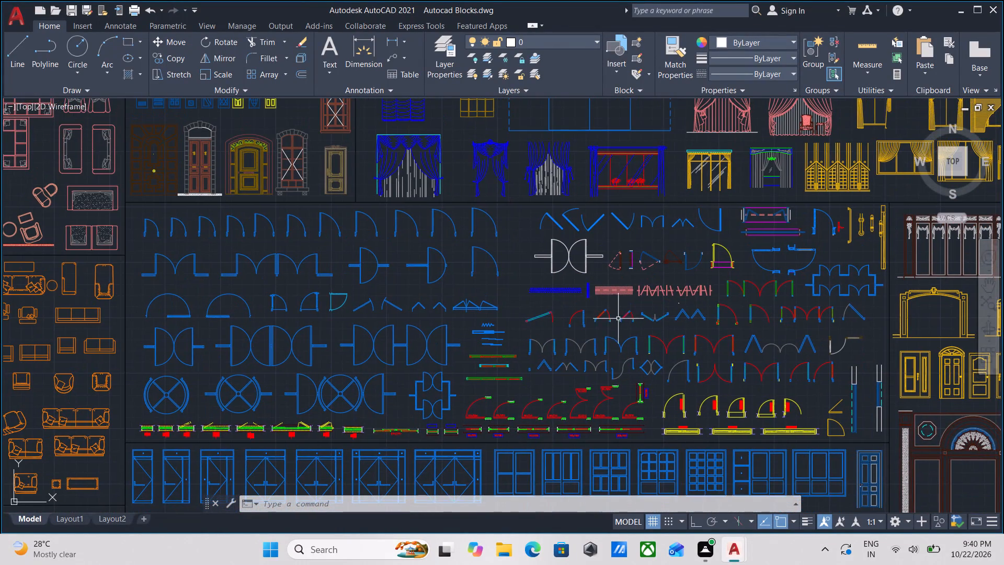
Copy the single-leaf swing door block with blue jambs and a red quarter-circle swing arc to the clipboard.
{"action": "scroll", "coordinate": [626, 324], "scroll_direction": "up", "scroll_amount": 2}
{"action": "middle_click_drag", "start_coordinate": [652, 317], "coordinate": [608, 347]}
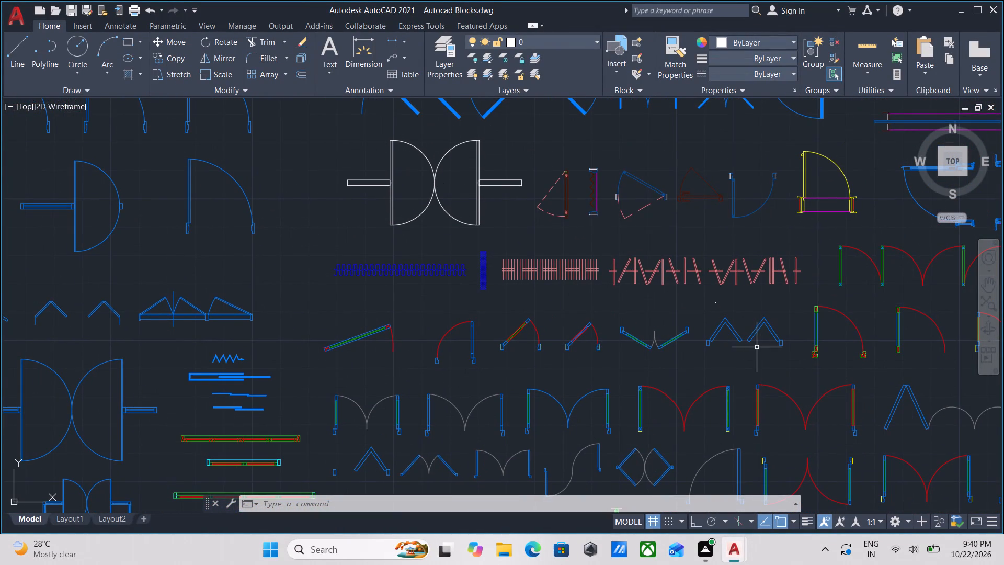
{"action": "middle_click_drag", "start_coordinate": [756, 347], "coordinate": [706, 355]}
{"action": "scroll", "coordinate": [478, 360], "scroll_direction": "up", "scroll_amount": 4}
{"action": "scroll", "coordinate": [466, 356], "scroll_direction": "down", "scroll_amount": 1}
{"action": "middle_click_drag", "start_coordinate": [466, 356], "coordinate": [483, 364]}
{"action": "scroll", "coordinate": [471, 357], "scroll_direction": "down", "scroll_amount": 1}
{"action": "middle_click_drag", "start_coordinate": [467, 355], "coordinate": [524, 401]}
{"action": "scroll", "coordinate": [462, 369], "scroll_direction": "down", "scroll_amount": 1}
{"action": "middle_click_drag", "start_coordinate": [462, 369], "coordinate": [518, 342]}
{"action": "scroll", "coordinate": [496, 377], "scroll_direction": "up", "scroll_amount": 2}
{"action": "left_click", "coordinate": [471, 421]}
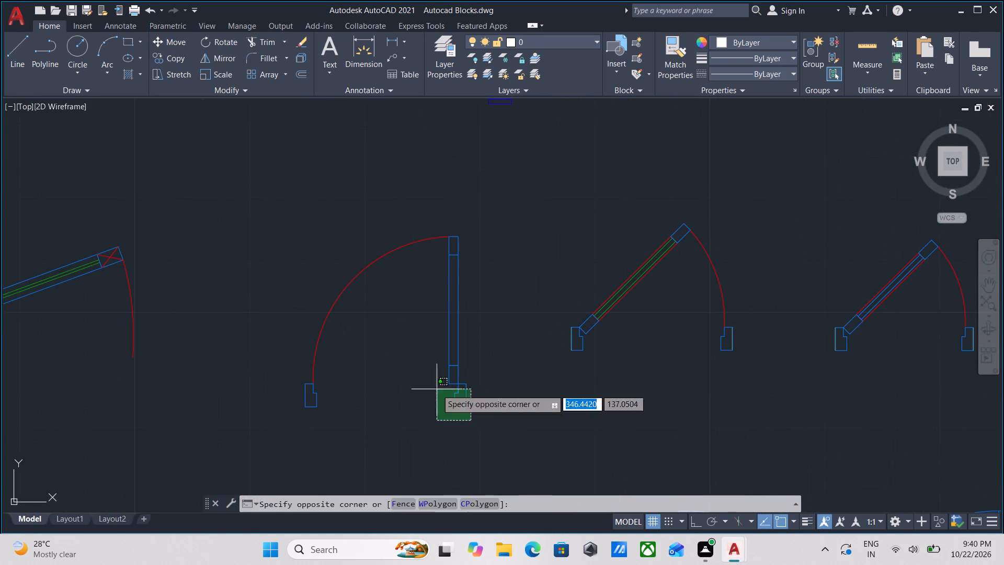
{"action": "left_click", "coordinate": [392, 364]}
{"action": "middle_click_drag", "start_coordinate": [402, 356], "coordinate": [507, 359]}
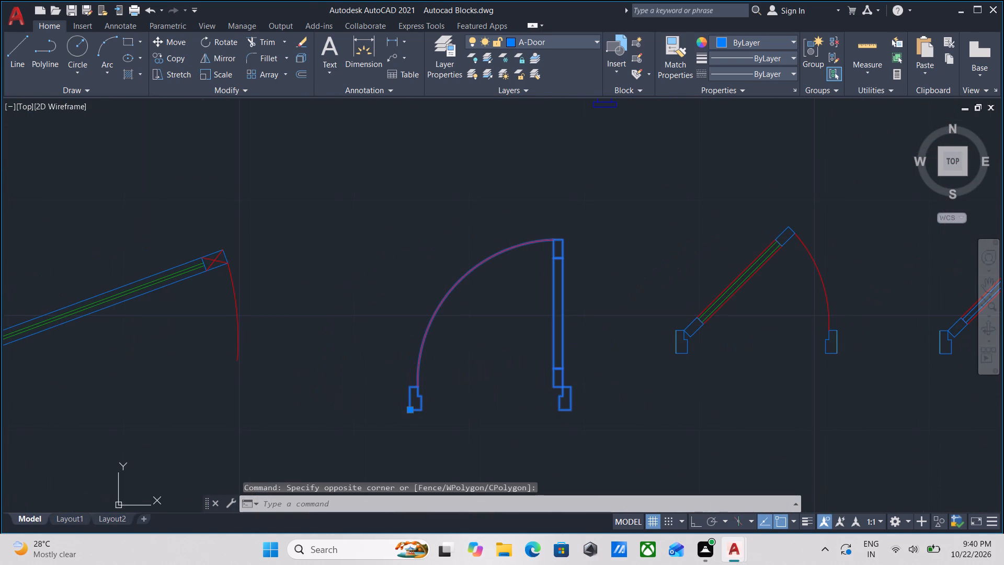
{"action": "key", "text": "ctrl+c"}
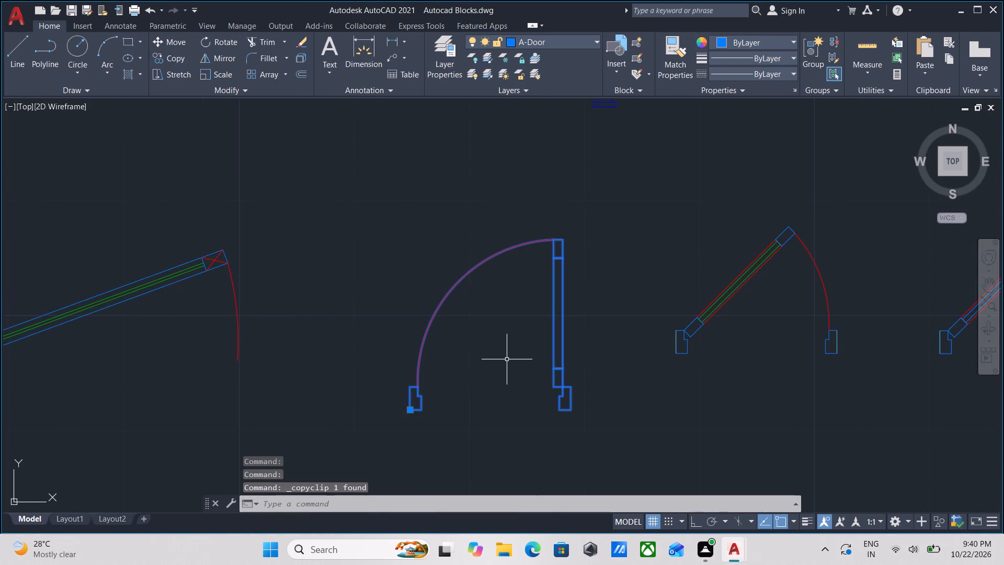
Examine the other single, double, folding and sliding door blocks around the copied door for suitable alternatives.
{"action": "scroll", "coordinate": [672, 371], "scroll_direction": "down", "scroll_amount": 3}
{"action": "middle_click_drag", "start_coordinate": [683, 353], "coordinate": [631, 334]}
{"action": "scroll", "coordinate": [736, 364], "scroll_direction": "up", "scroll_amount": 1}
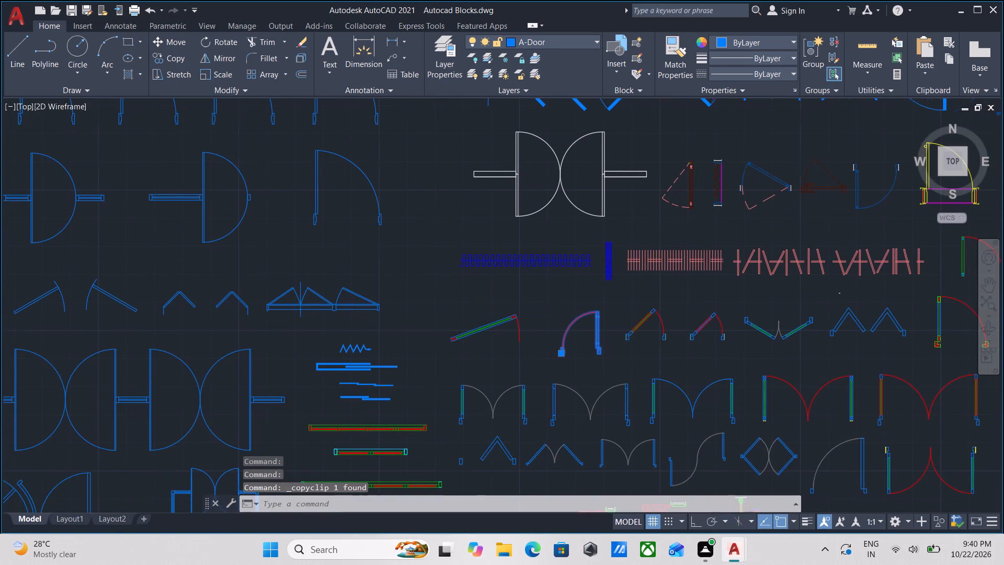
{"action": "middle_click_drag", "start_coordinate": [727, 360], "coordinate": [679, 354]}
{"action": "scroll", "coordinate": [575, 332], "scroll_direction": "up", "scroll_amount": 2}
{"action": "scroll", "coordinate": [566, 330], "scroll_direction": "down", "scroll_amount": 2}
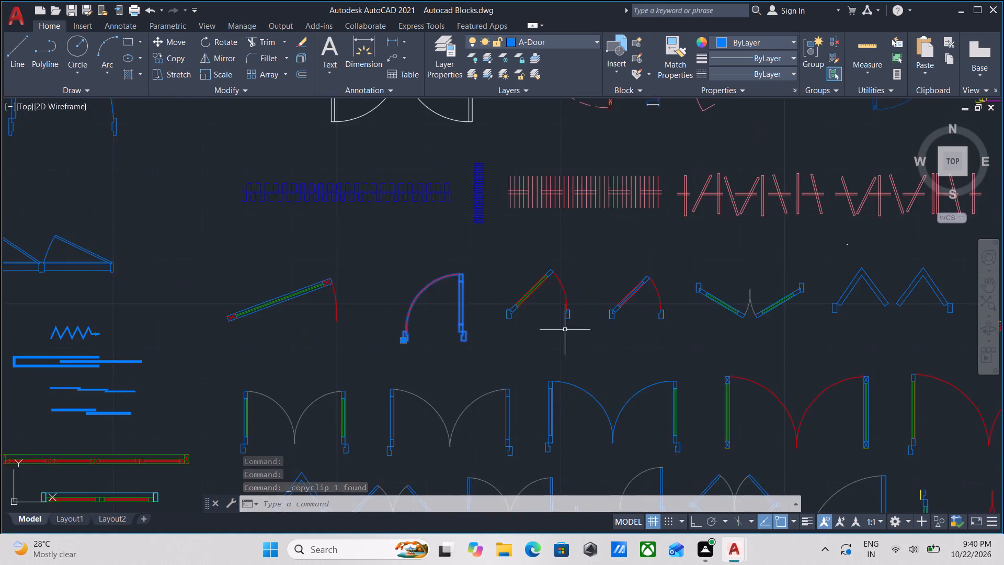
{"action": "middle_click_drag", "start_coordinate": [565, 328], "coordinate": [595, 189]}
{"action": "scroll", "coordinate": [595, 194], "scroll_direction": "down", "scroll_amount": 2}
{"action": "scroll", "coordinate": [495, 219], "scroll_direction": "up", "scroll_amount": 2}
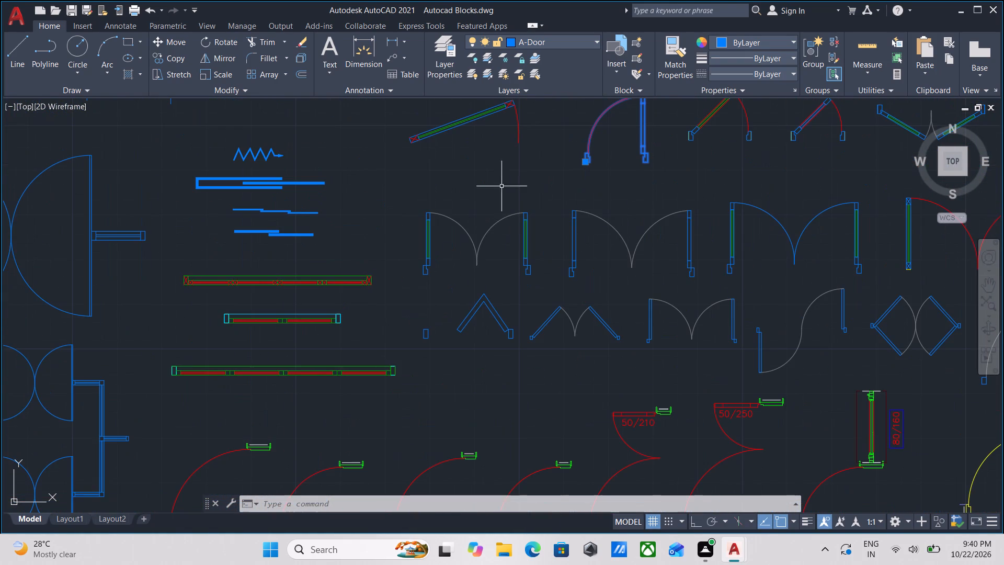
{"action": "middle_click_drag", "start_coordinate": [510, 175], "coordinate": [500, 245]}
{"action": "scroll", "coordinate": [634, 234], "scroll_direction": "up", "scroll_amount": 1}
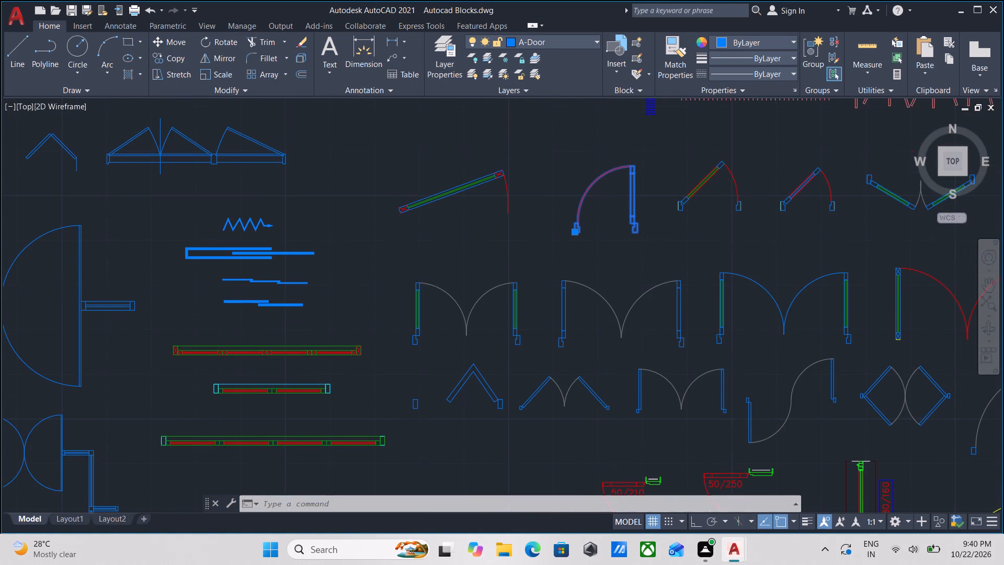
{"action": "scroll", "coordinate": [634, 234], "scroll_direction": "up", "scroll_amount": 1}
{"action": "scroll", "coordinate": [634, 234], "scroll_direction": "down", "scroll_amount": 2}
{"action": "middle_click", "coordinate": [634, 234]}
{"action": "scroll", "coordinate": [629, 231], "scroll_direction": "up", "scroll_amount": 1}
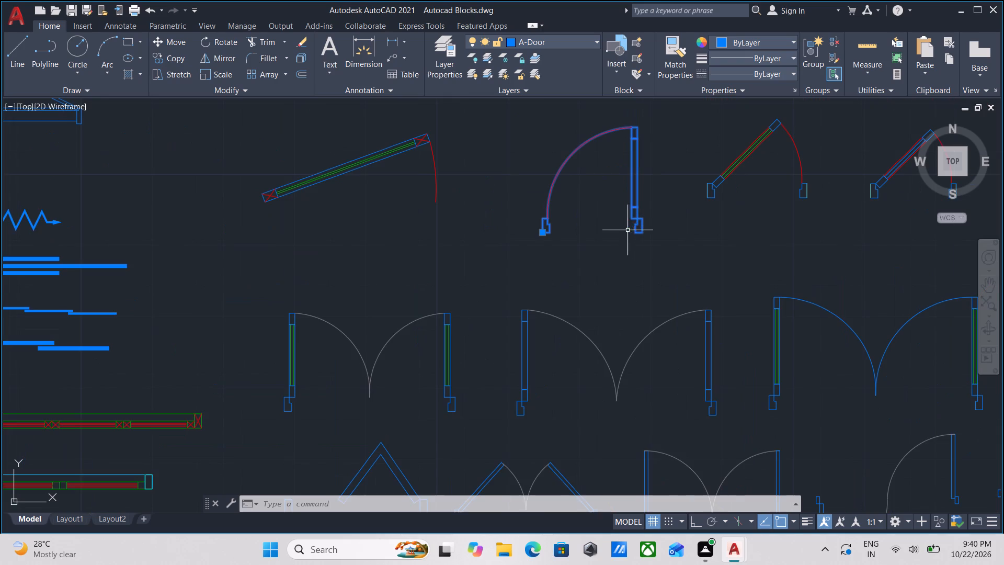
{"action": "scroll", "coordinate": [563, 206], "scroll_direction": "down", "scroll_amount": 2}
{"action": "middle_click_drag", "start_coordinate": [563, 206], "coordinate": [571, 159]}
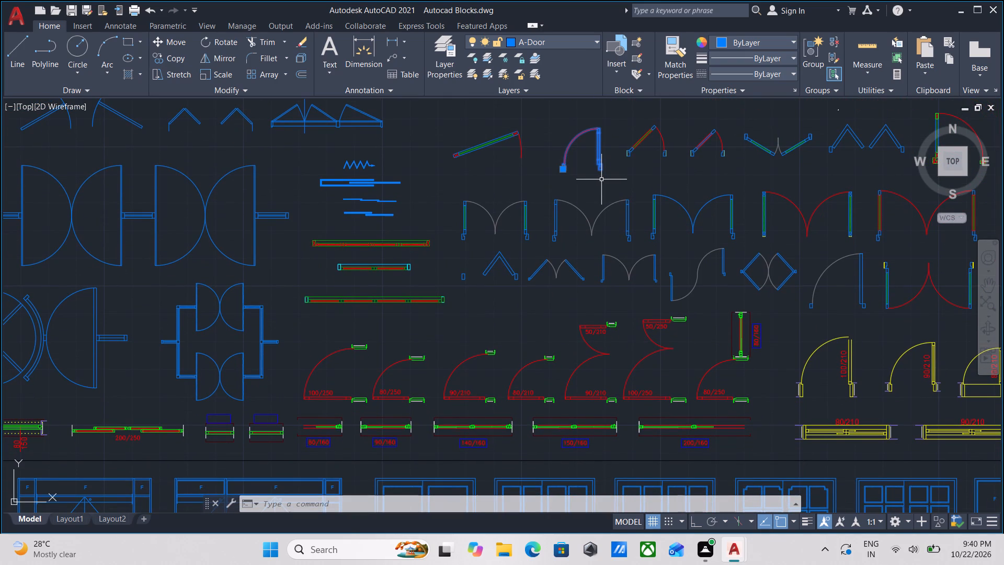
{"action": "scroll", "coordinate": [598, 179], "scroll_direction": "up", "scroll_amount": 2}
{"action": "scroll", "coordinate": [602, 162], "scroll_direction": "down", "scroll_amount": 1}
{"action": "middle_click_drag", "start_coordinate": [602, 162], "coordinate": [602, 171]}
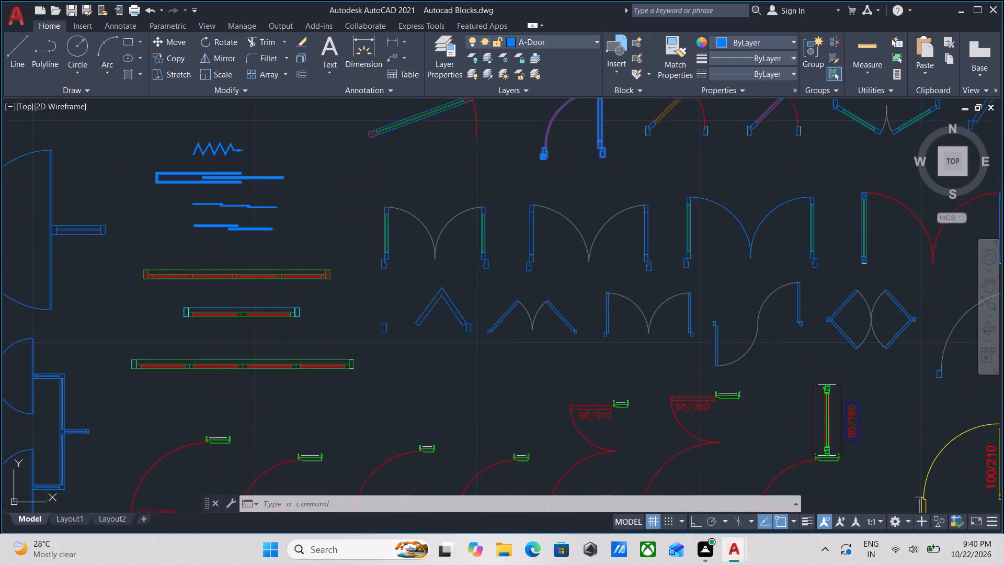
{"action": "middle_click_drag", "start_coordinate": [602, 171], "coordinate": [599, 253]}
{"action": "scroll", "coordinate": [538, 223], "scroll_direction": "up", "scroll_amount": 1}
{"action": "scroll", "coordinate": [586, 213], "scroll_direction": "down", "scroll_amount": 1}
{"action": "middle_click_drag", "start_coordinate": [586, 213], "coordinate": [583, 212]}
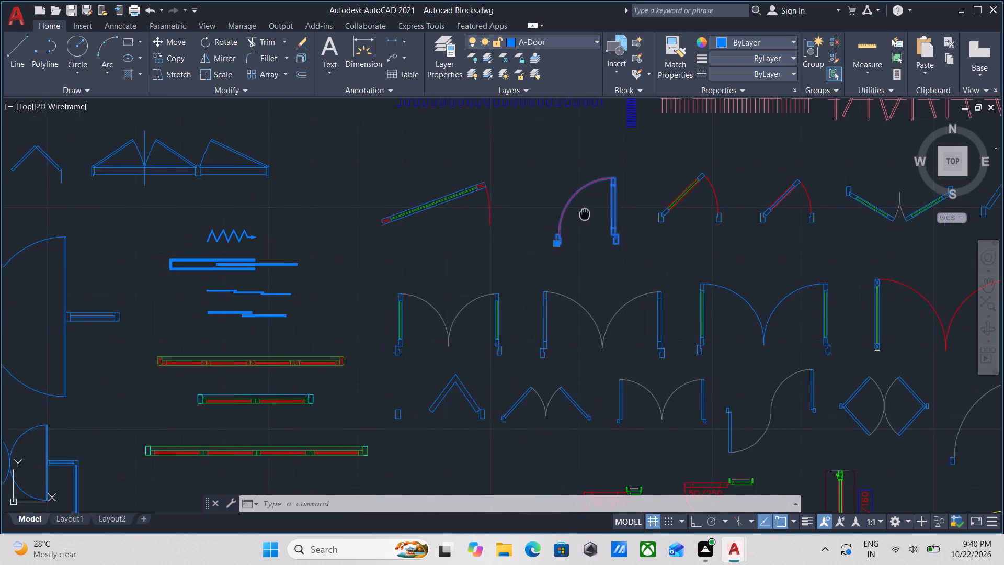
{"action": "middle_click_drag", "start_coordinate": [583, 212], "coordinate": [461, 233]}
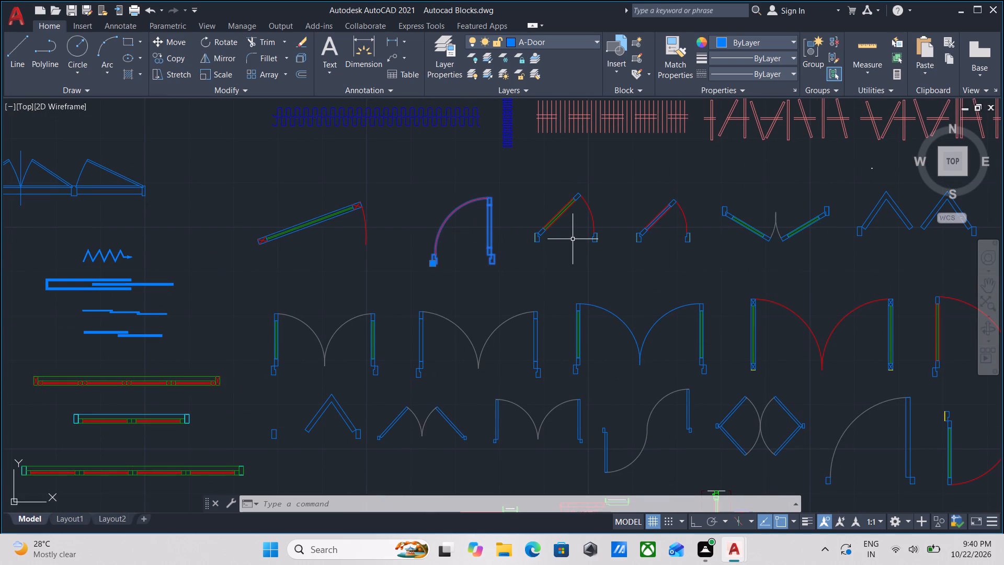
{"action": "scroll", "coordinate": [545, 233], "scroll_direction": "down", "scroll_amount": 2}
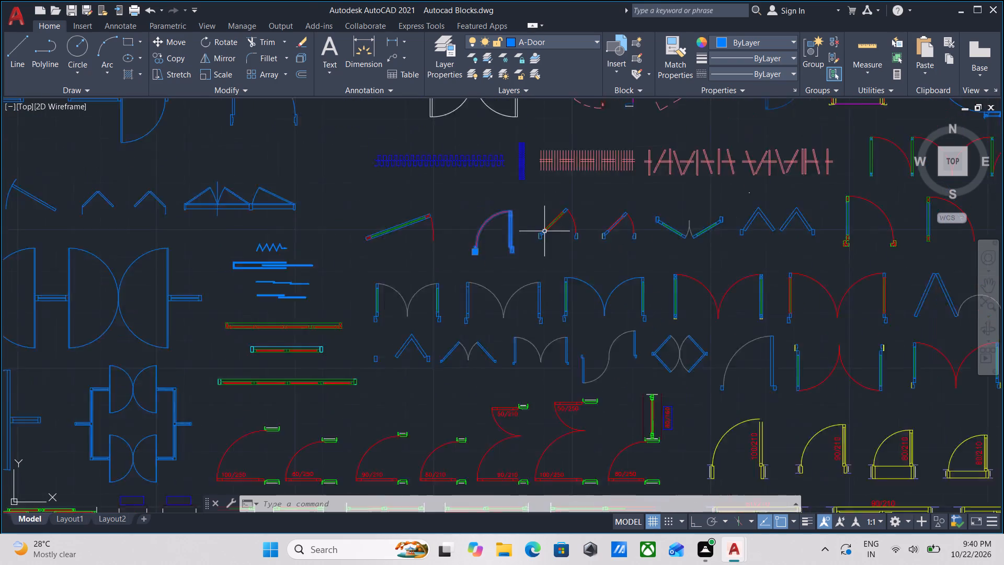
{"action": "middle_click_drag", "start_coordinate": [544, 219], "coordinate": [534, 172]}
{"action": "middle_click_drag", "start_coordinate": [723, 247], "coordinate": [577, 254]}
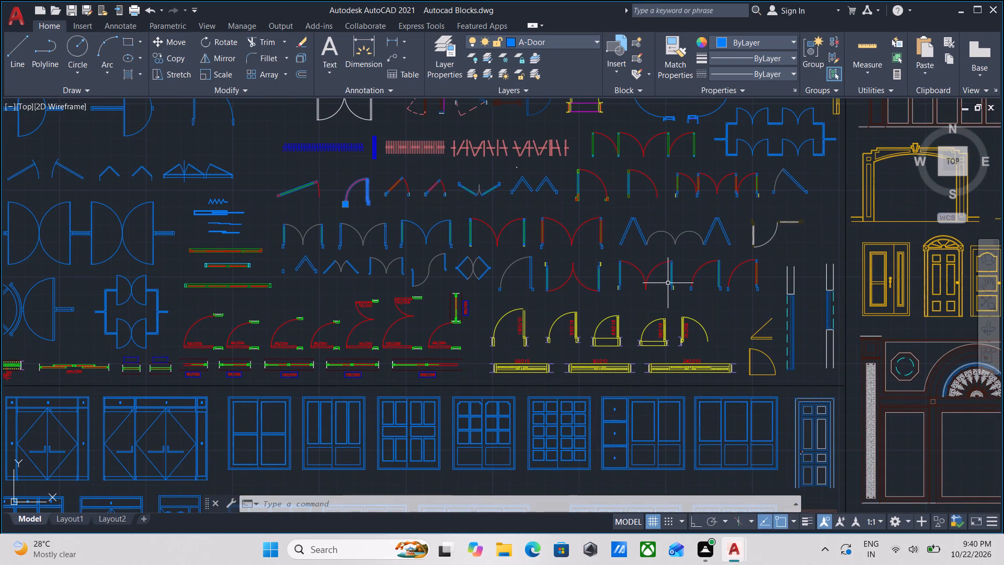
{"action": "scroll", "coordinate": [678, 285], "scroll_direction": "up", "scroll_amount": 1}
{"action": "middle_click_drag", "start_coordinate": [527, 203], "coordinate": [583, 335]}
{"action": "middle_click_drag", "start_coordinate": [546, 268], "coordinate": [586, 314]}
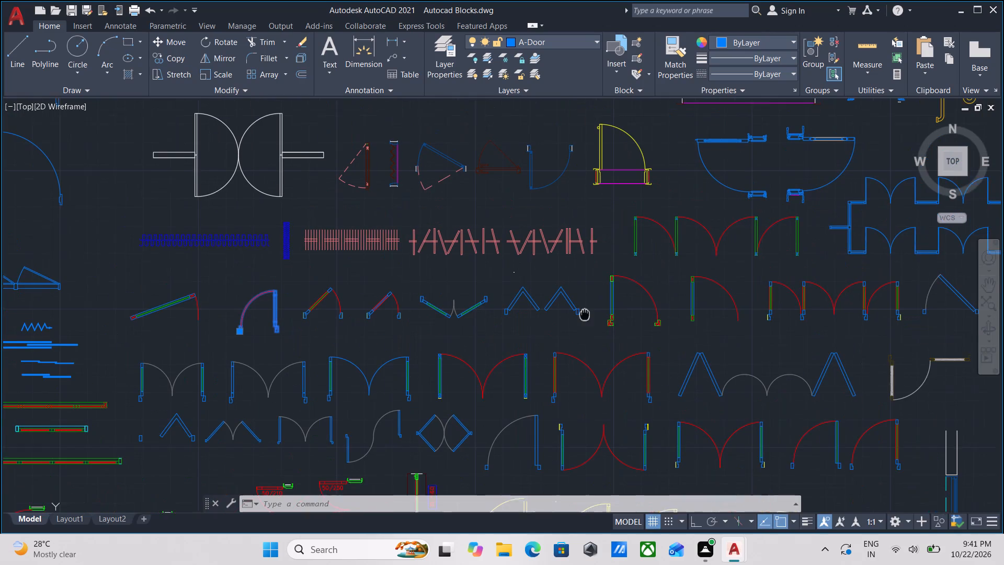
{"action": "middle_click_drag", "start_coordinate": [586, 314], "coordinate": [586, 314]}
{"action": "scroll", "coordinate": [526, 273], "scroll_direction": "down", "scroll_amount": 1}
{"action": "middle_click_drag", "start_coordinate": [526, 273], "coordinate": [551, 298]}
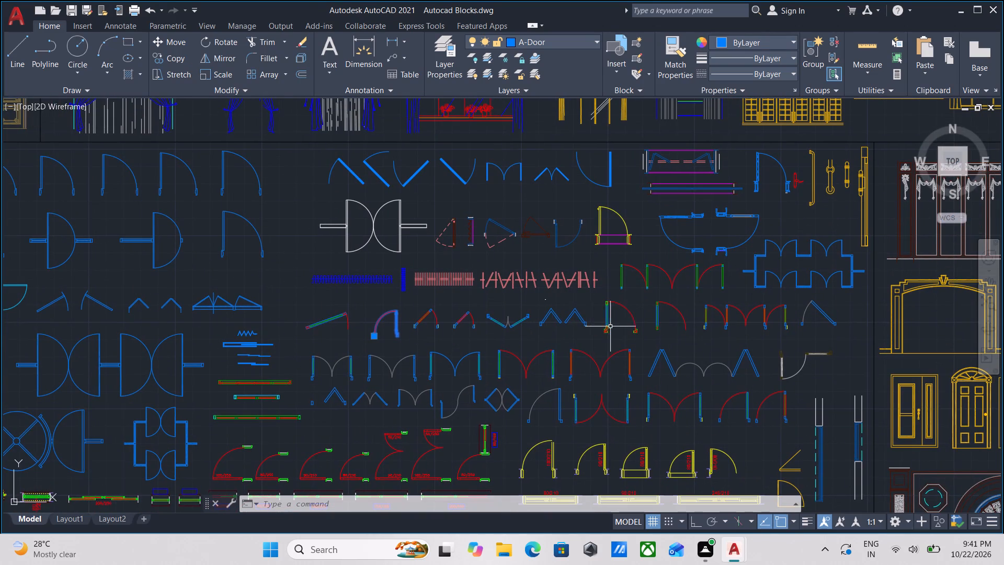
{"action": "scroll", "coordinate": [610, 326], "scroll_direction": "up", "scroll_amount": 4}
{"action": "scroll", "coordinate": [715, 329], "scroll_direction": "down", "scroll_amount": 2}
{"action": "middle_click_drag", "start_coordinate": [565, 307], "coordinate": [670, 323]}
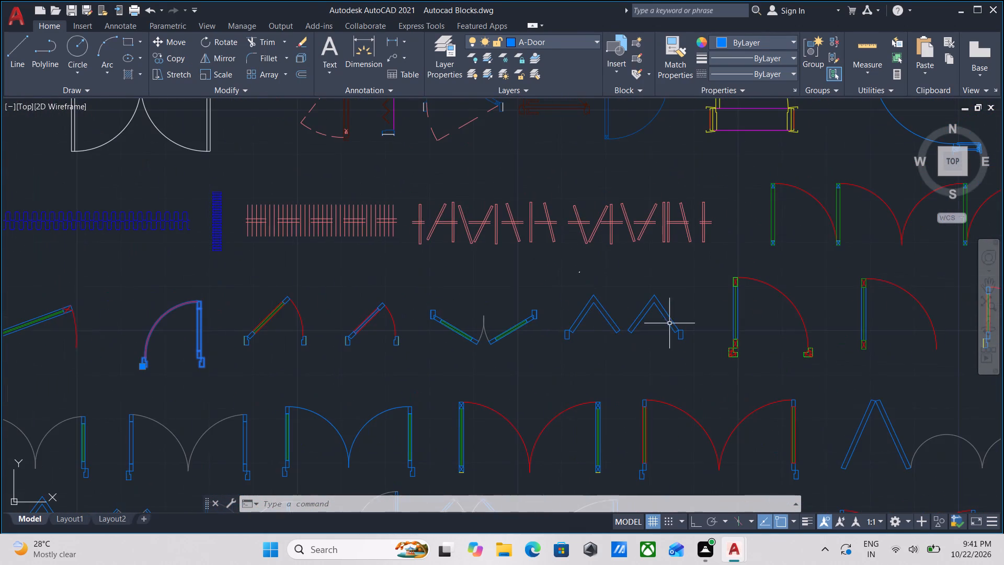
{"action": "middle_click_drag", "start_coordinate": [515, 309], "coordinate": [621, 262]}
{"action": "scroll", "coordinate": [513, 301], "scroll_direction": "down", "scroll_amount": 1}
{"action": "middle_click_drag", "start_coordinate": [513, 300], "coordinate": [523, 291]}
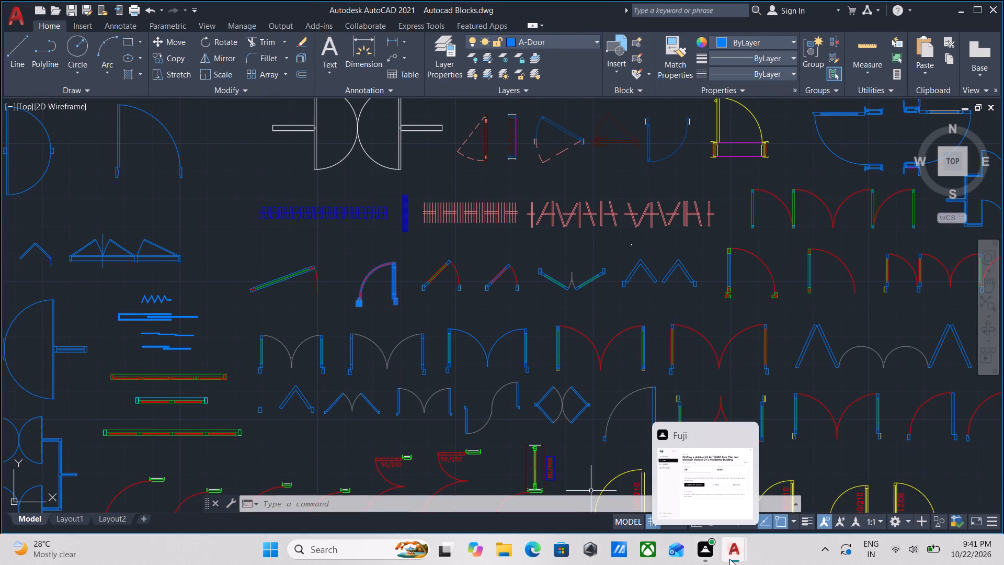
Switch to Drawing1 and paste the copied single-leaf door block in the empty space outside the floor plan's left outer wall.
{"action": "left_click", "coordinate": [703, 497]}
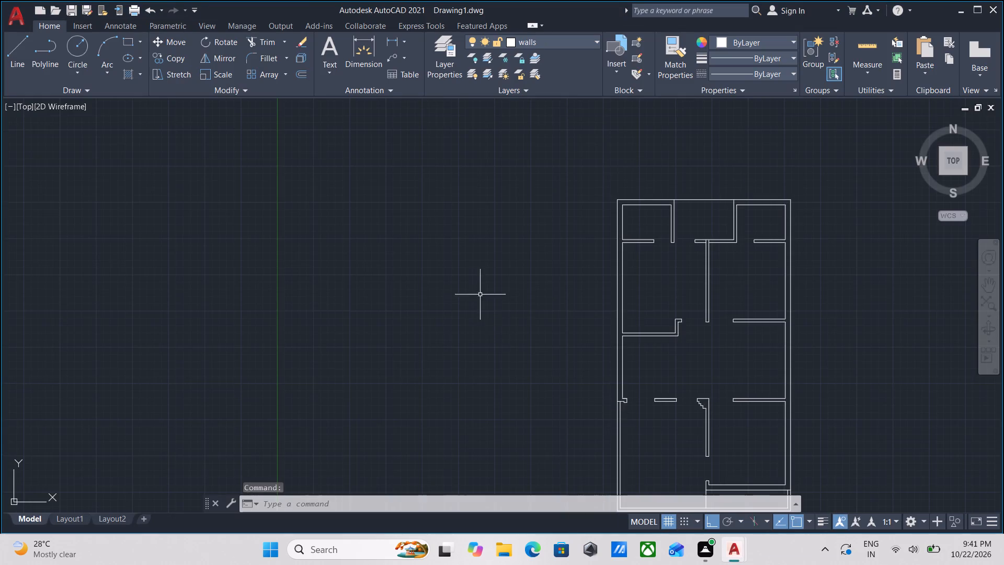
{"action": "scroll", "coordinate": [608, 327], "scroll_direction": "up", "scroll_amount": 2}
{"action": "middle_click_drag", "start_coordinate": [676, 320], "coordinate": [561, 372]}
{"action": "middle_click_drag", "start_coordinate": [581, 343], "coordinate": [473, 374]}
{"action": "scroll", "coordinate": [475, 353], "scroll_direction": "up", "scroll_amount": 1}
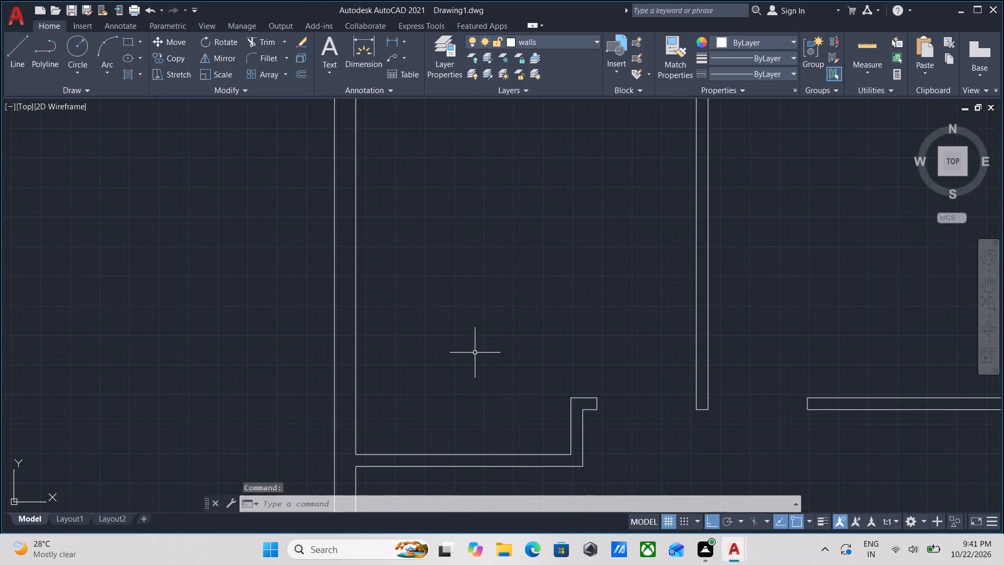
{"action": "middle_click_drag", "start_coordinate": [476, 338], "coordinate": [475, 415]}
{"action": "scroll", "coordinate": [471, 390], "scroll_direction": "up", "scroll_amount": 1}
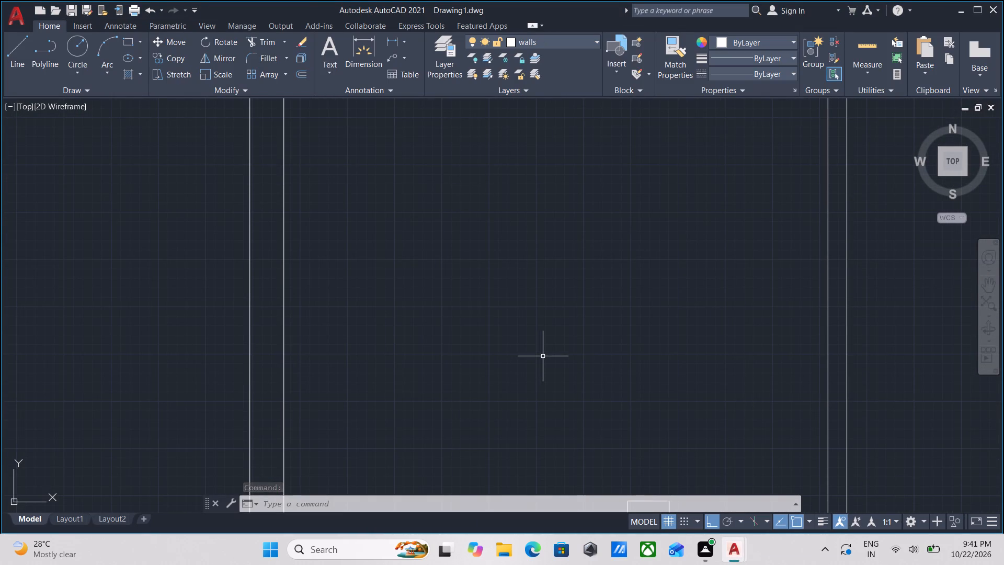
{"action": "key", "text": "ctrl+v"}
{"action": "left_click", "coordinate": [122, 262]}
Scale the pasted door block by reference from its hinge-side jamb's outer bottom corner, setting its overall width to 3'6".
{"action": "scroll", "coordinate": [130, 266], "scroll_direction": "up", "scroll_amount": 2}
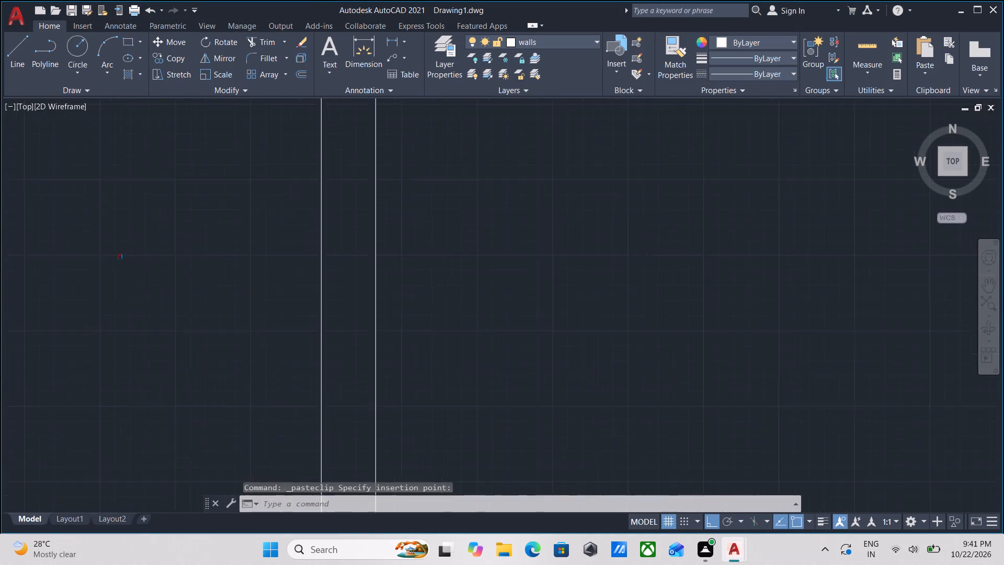
{"action": "scroll", "coordinate": [130, 266], "scroll_direction": "up", "scroll_amount": 1}
{"action": "middle_click_drag", "start_coordinate": [98, 256], "coordinate": [261, 345]}
{"action": "scroll", "coordinate": [150, 285], "scroll_direction": "up", "scroll_amount": 1}
{"action": "scroll", "coordinate": [250, 312], "scroll_direction": "up", "scroll_amount": 2}
{"action": "scroll", "coordinate": [288, 345], "scroll_direction": "up", "scroll_amount": 2}
{"action": "left_click_drag", "start_coordinate": [325, 370], "coordinate": [318, 351]}
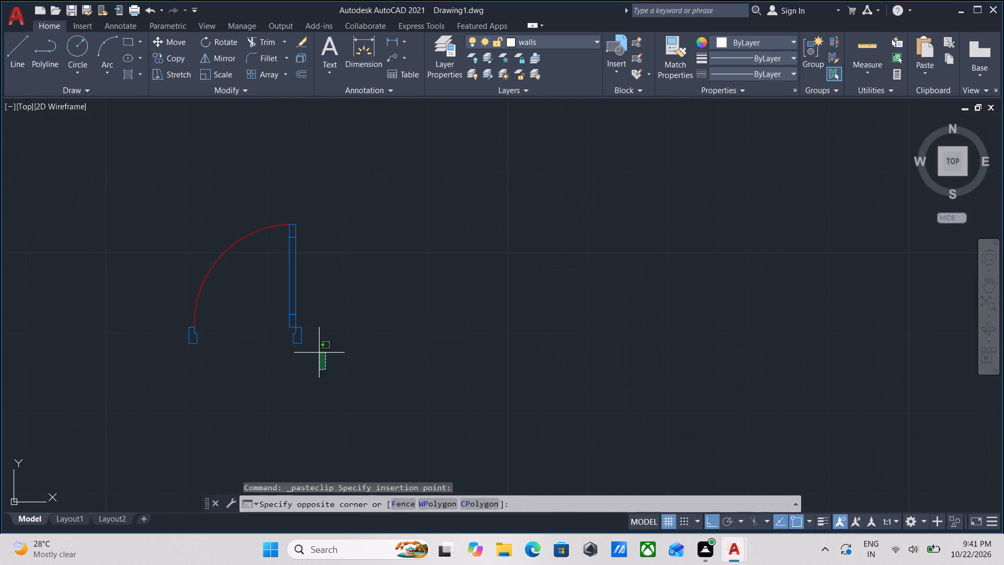
{"action": "left_click", "coordinate": [214, 281]}
{"action": "type", "text": "SCAL"}
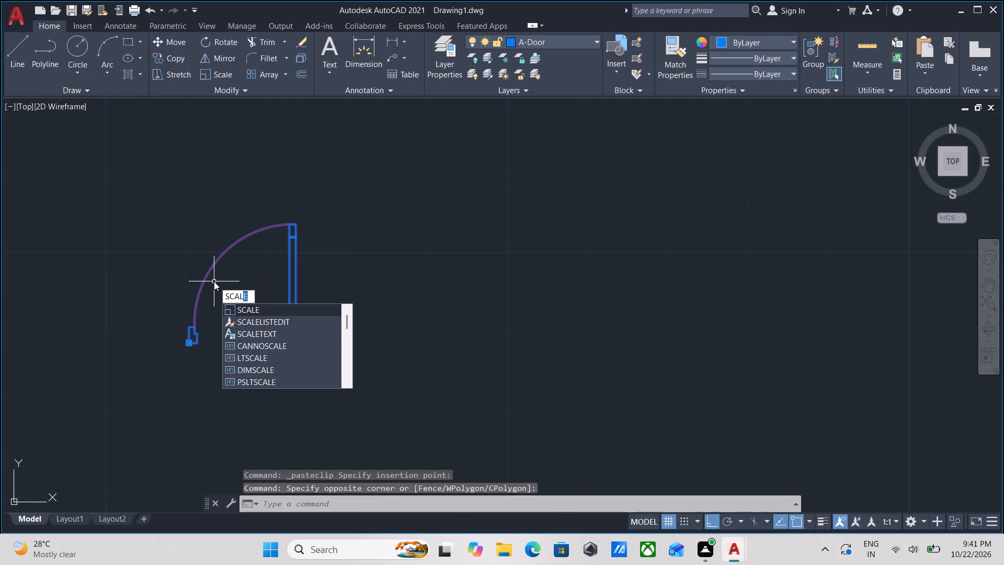
{"action": "key", "text": "e"}
{"action": "key", "text": "Return"}
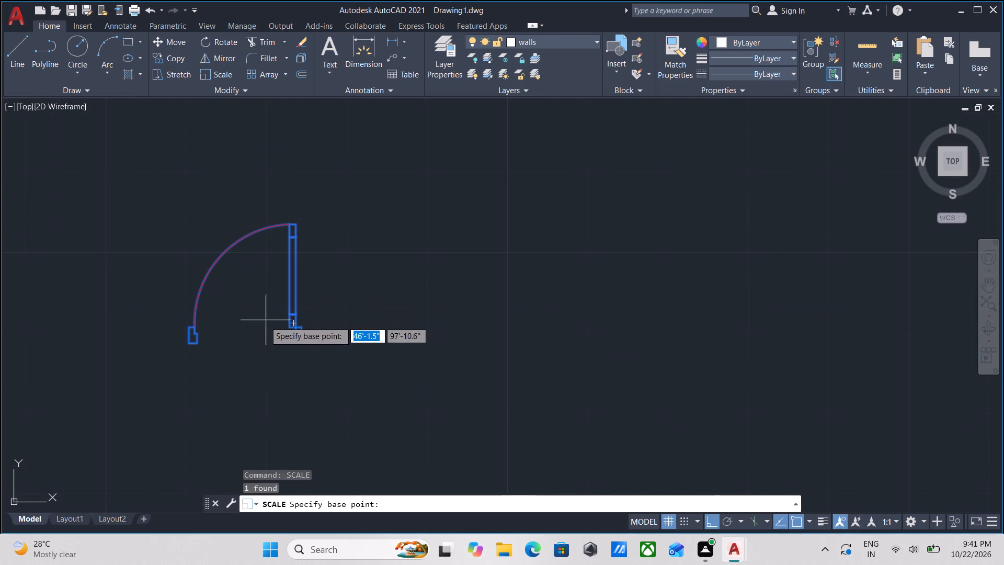
{"action": "scroll", "coordinate": [304, 361], "scroll_direction": "up", "scroll_amount": 2}
{"action": "middle_click_drag", "start_coordinate": [301, 333], "coordinate": [396, 315]}
{"action": "scroll", "coordinate": [396, 315], "scroll_direction": "up", "scroll_amount": 1}
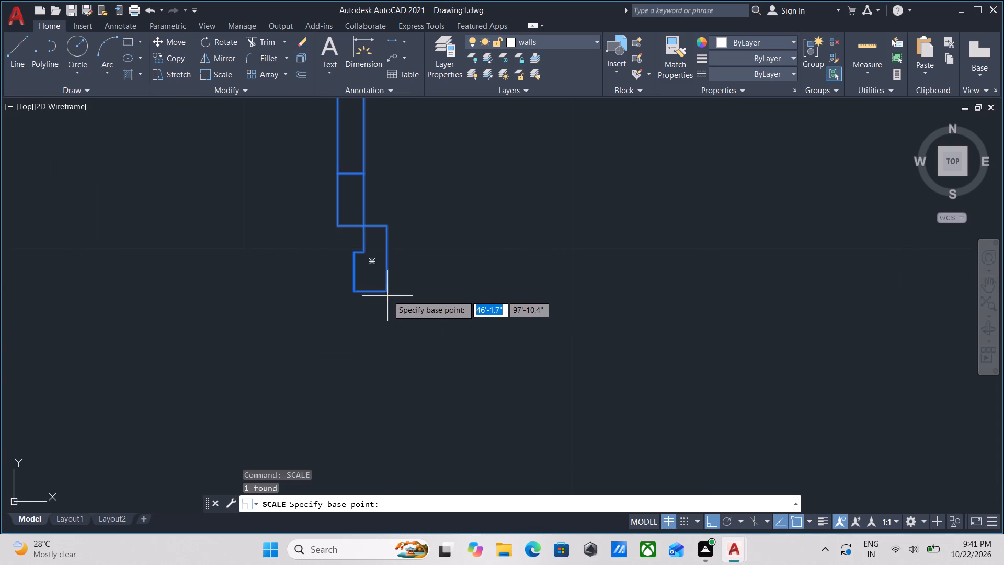
{"action": "left_click", "coordinate": [387, 295]}
{"action": "middle_click_drag", "start_coordinate": [258, 297], "coordinate": [533, 289]}
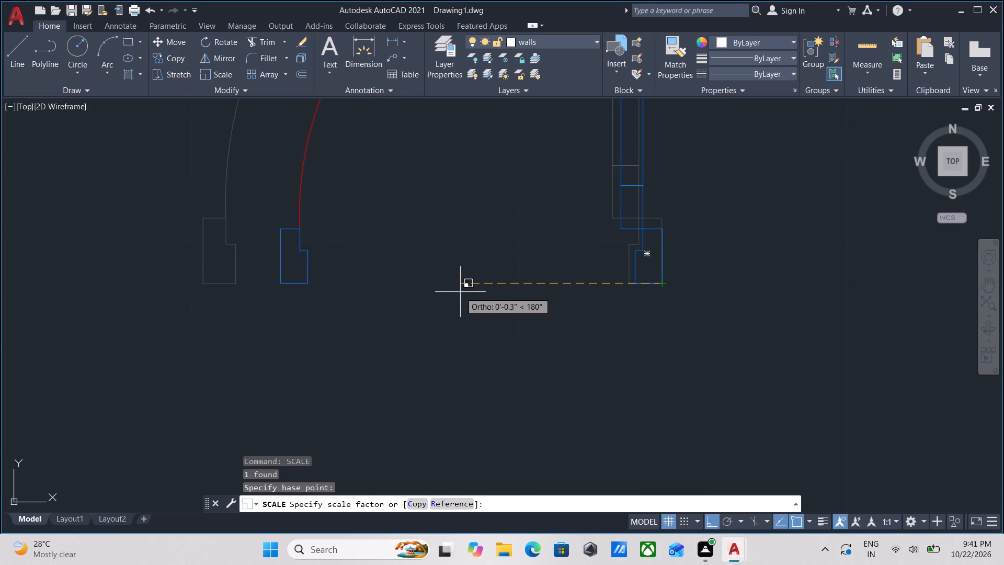
{"action": "key", "text": "r"}
{"action": "key", "text": "Return"}
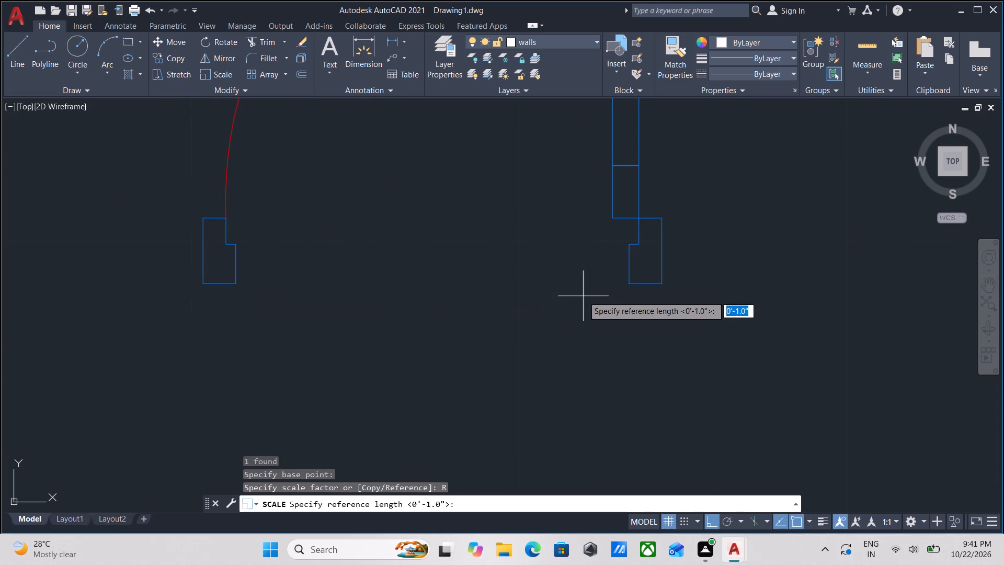
{"action": "left_click", "coordinate": [661, 283]}
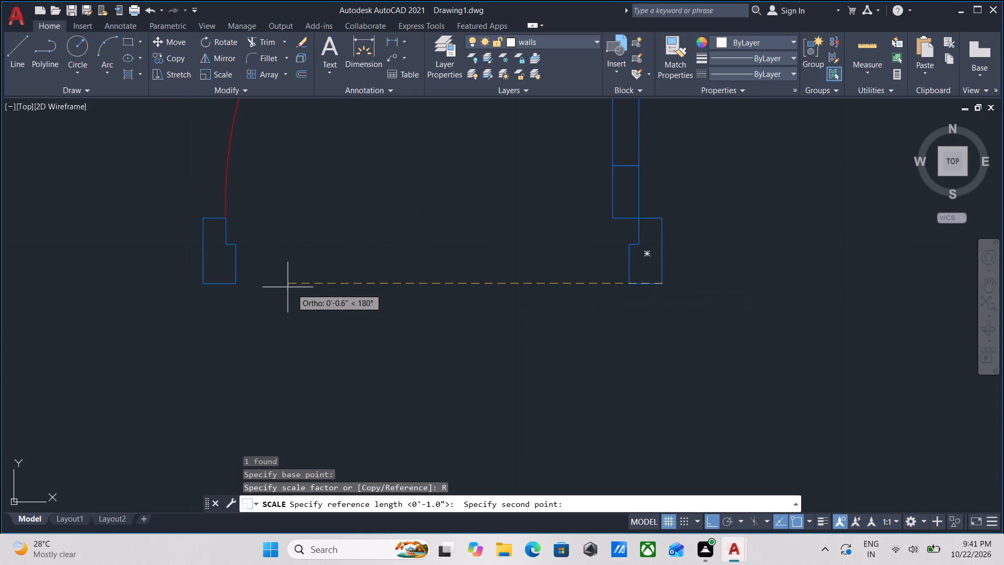
{"action": "left_click", "coordinate": [201, 284]}
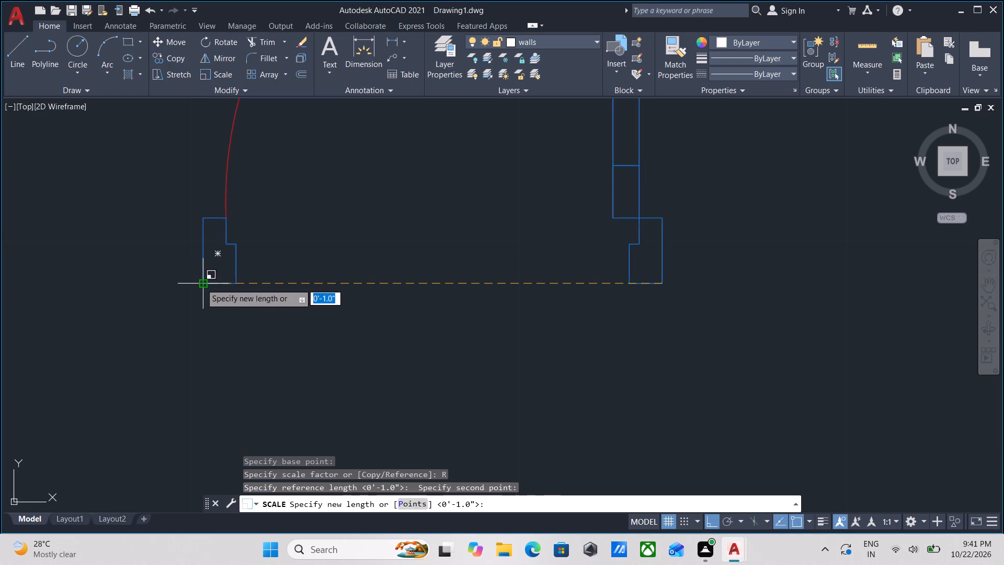
{"action": "scroll", "coordinate": [276, 291], "scroll_direction": "down", "scroll_amount": 1}
{"action": "middle_click_drag", "start_coordinate": [272, 290], "coordinate": [215, 301]}
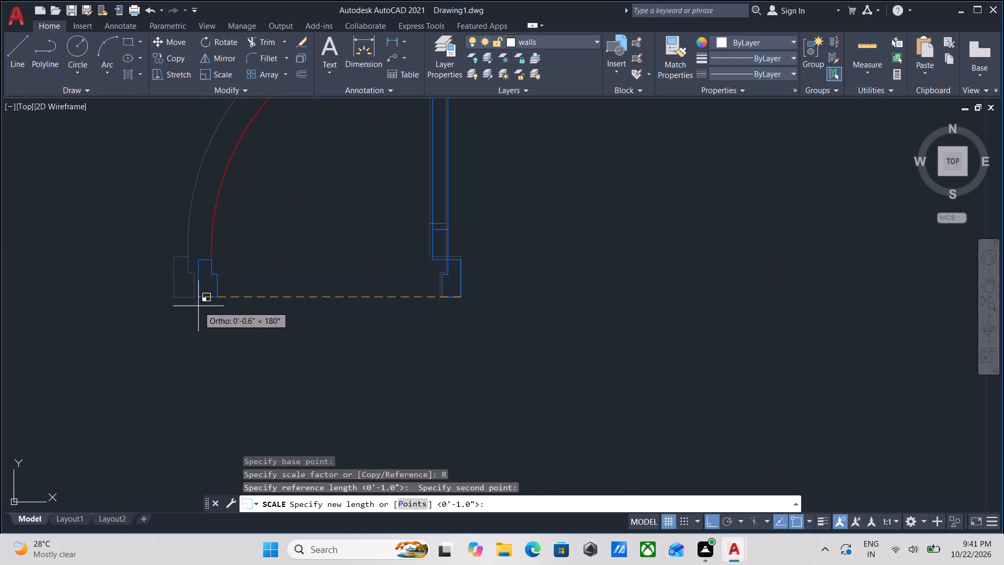
{"action": "type", "text": "3'6"}
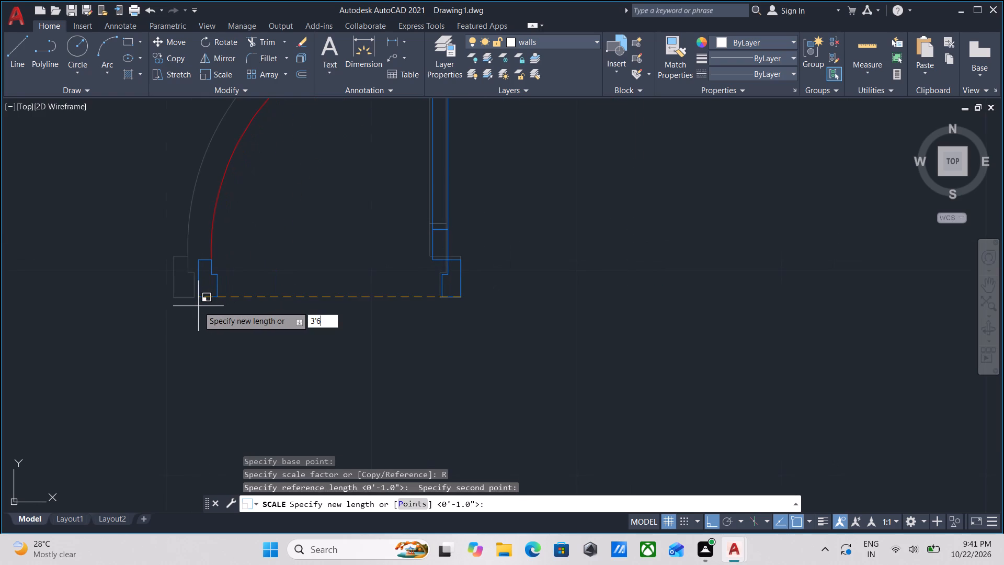
{"action": "key", "text": "Return"}
Mirror the scaled door about a vertical line through its hinge-side jamb's outer corner, keeping the original.
{"action": "scroll", "coordinate": [198, 306], "scroll_direction": "down", "scroll_amount": 9}
{"action": "middle_click_drag", "start_coordinate": [214, 306], "coordinate": [334, 332]}
{"action": "scroll", "coordinate": [334, 332], "scroll_direction": "up", "scroll_amount": 1}
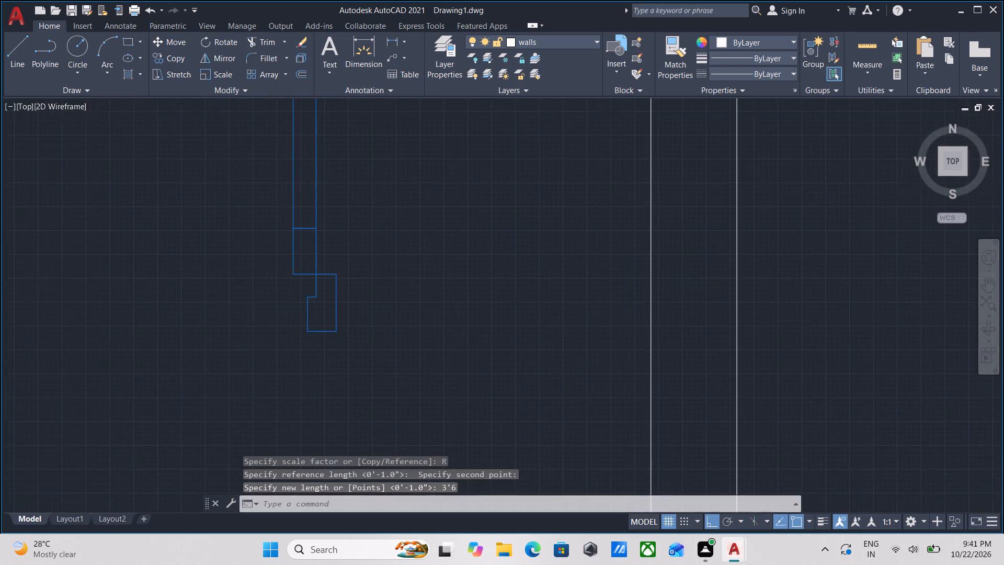
{"action": "scroll", "coordinate": [334, 332], "scroll_direction": "down", "scroll_amount": 5}
{"action": "middle_click_drag", "start_coordinate": [333, 330], "coordinate": [366, 337]}
{"action": "left_click", "coordinate": [390, 358]}
{"action": "left_click", "coordinate": [343, 320]}
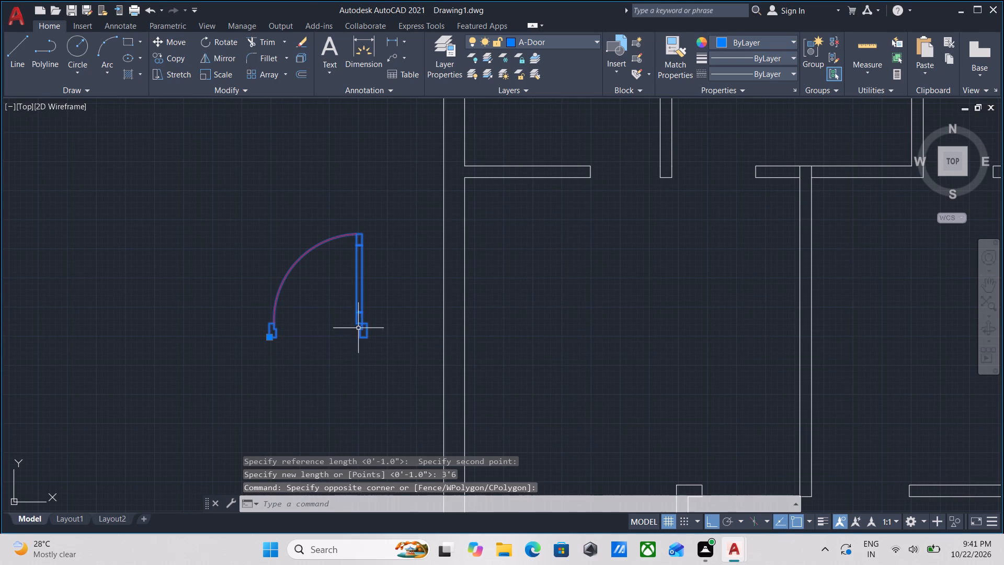
{"action": "type", "text": "MI"}
{"action": "key", "text": "Return"}
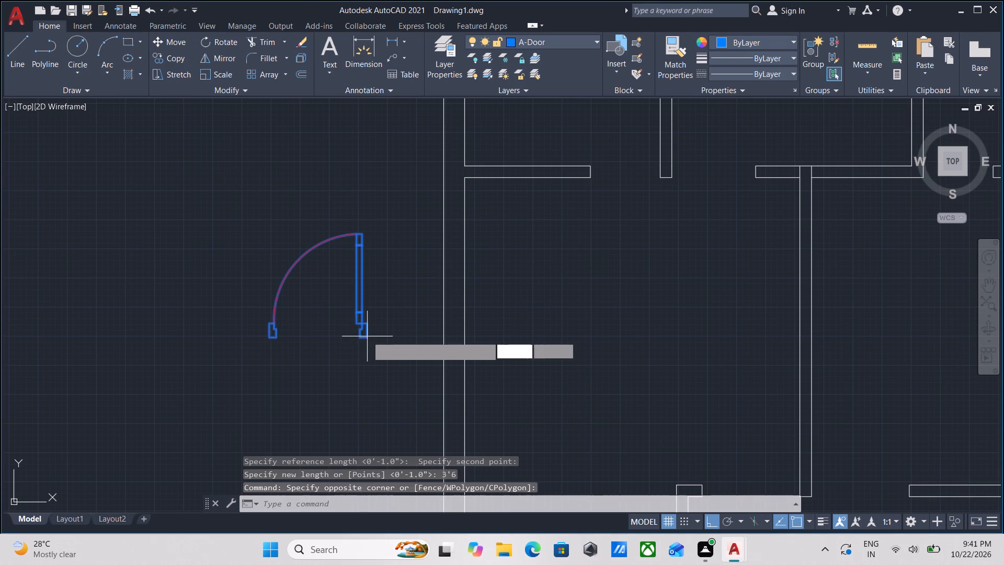
{"action": "scroll", "coordinate": [367, 336], "scroll_direction": "up", "scroll_amount": 2}
{"action": "left_click", "coordinate": [367, 336]}
{"action": "left_click", "coordinate": [373, 373]}
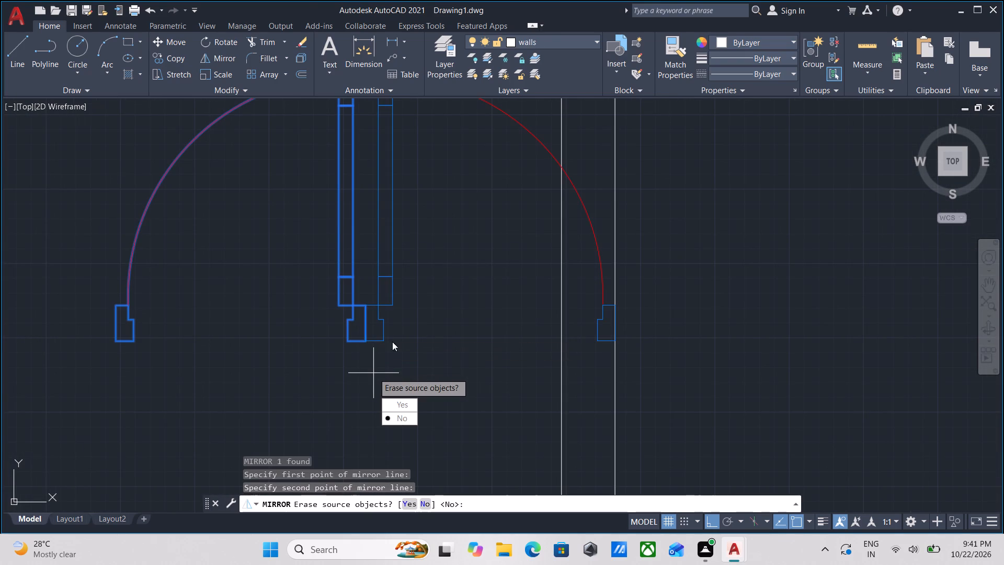
{"action": "left_click_drag", "start_coordinate": [403, 415], "coordinate": [373, 373]}
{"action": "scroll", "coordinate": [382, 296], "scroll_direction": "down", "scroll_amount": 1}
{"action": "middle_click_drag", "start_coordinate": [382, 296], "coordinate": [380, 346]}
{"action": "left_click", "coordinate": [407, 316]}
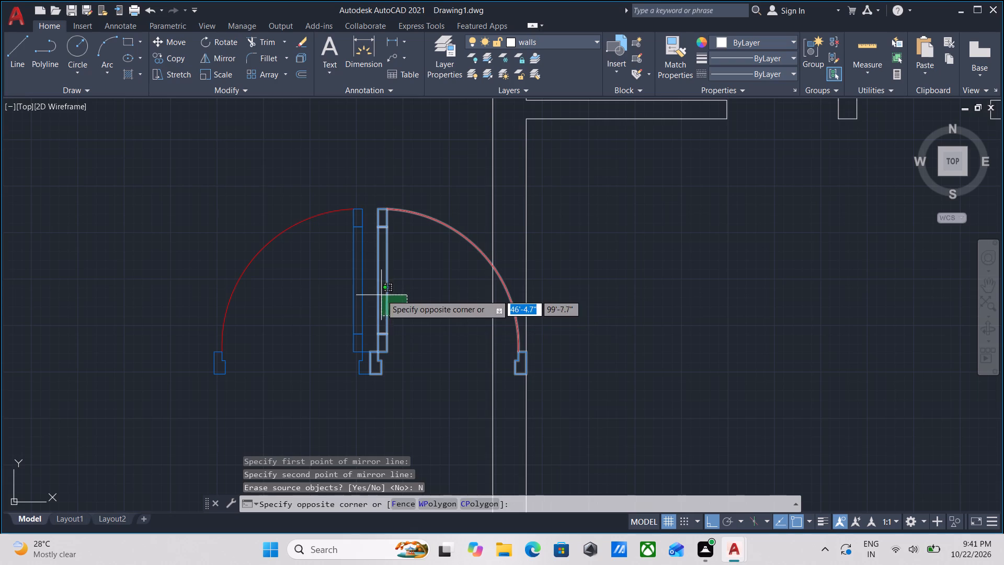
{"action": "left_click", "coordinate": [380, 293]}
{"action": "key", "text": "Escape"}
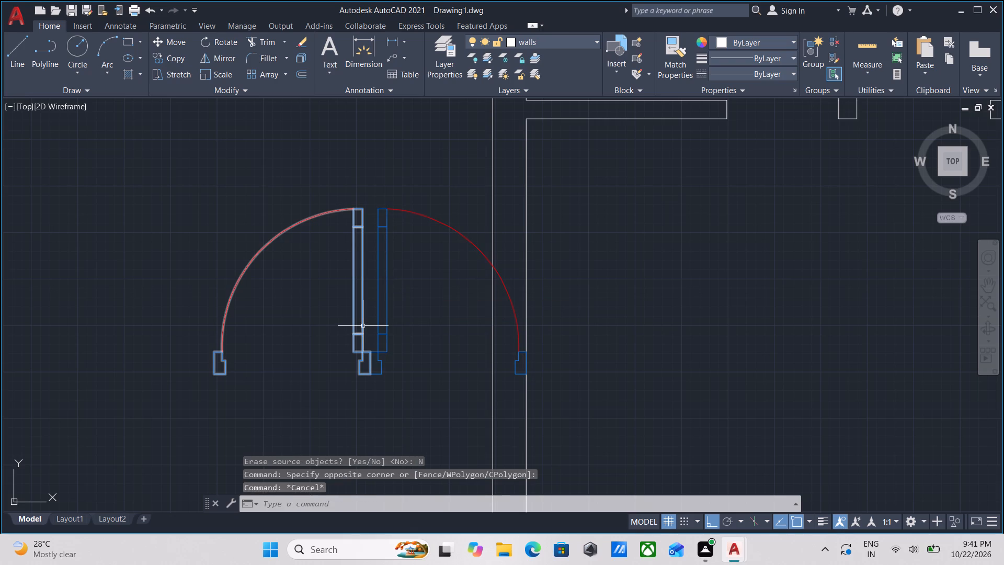
Copy the original left-hand door into the opening left of the central vertical wall's lower end, with its hinge-side jamb against the wall face.
{"action": "left_click", "coordinate": [367, 323]}
{"action": "left_click", "coordinate": [356, 317]}
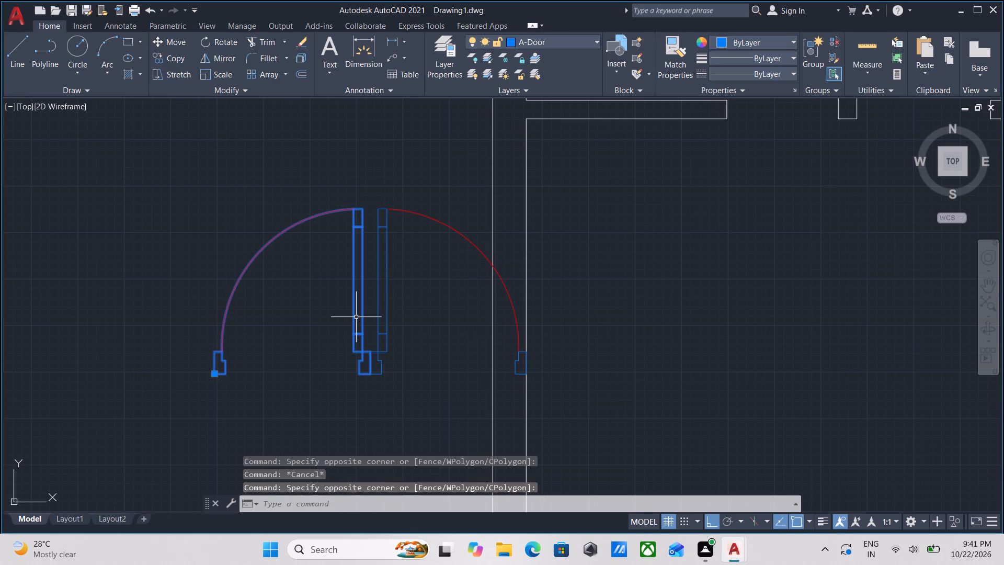
{"action": "type", "text": "CO"}
{"action": "key", "text": "Return"}
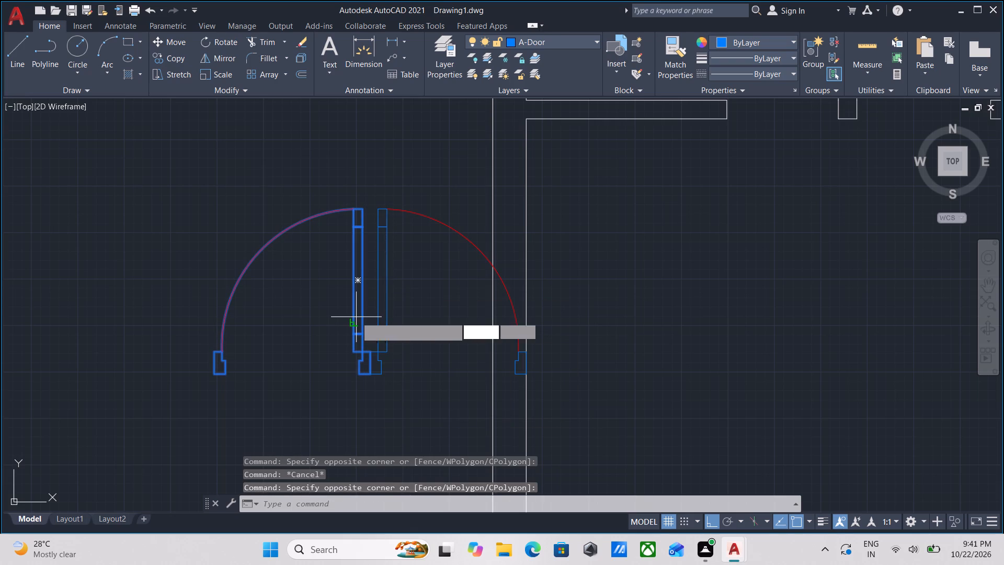
{"action": "scroll", "coordinate": [380, 362], "scroll_direction": "up", "scroll_amount": 3}
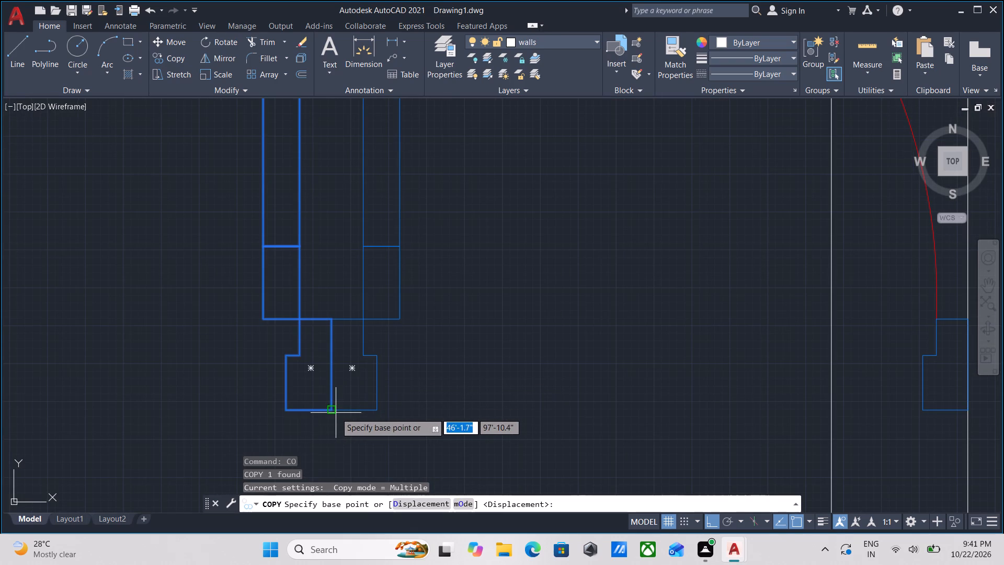
{"action": "left_click_drag", "start_coordinate": [336, 413], "coordinate": [337, 400]}
{"action": "key", "text": "F8"}
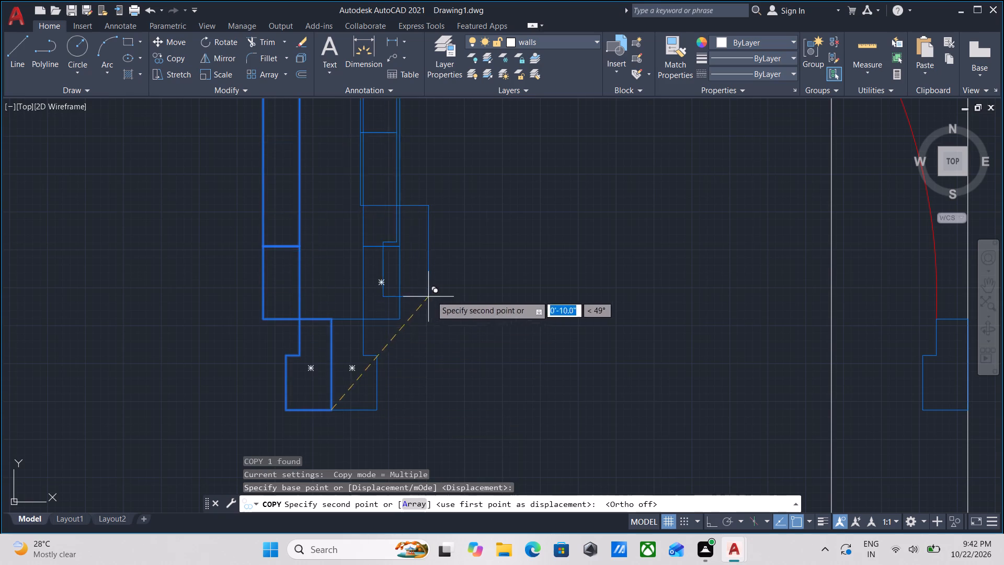
{"action": "scroll", "coordinate": [447, 295], "scroll_direction": "down", "scroll_amount": 3}
{"action": "scroll", "coordinate": [550, 301], "scroll_direction": "down", "scroll_amount": 2}
{"action": "middle_click_drag", "start_coordinate": [546, 300], "coordinate": [375, 399]}
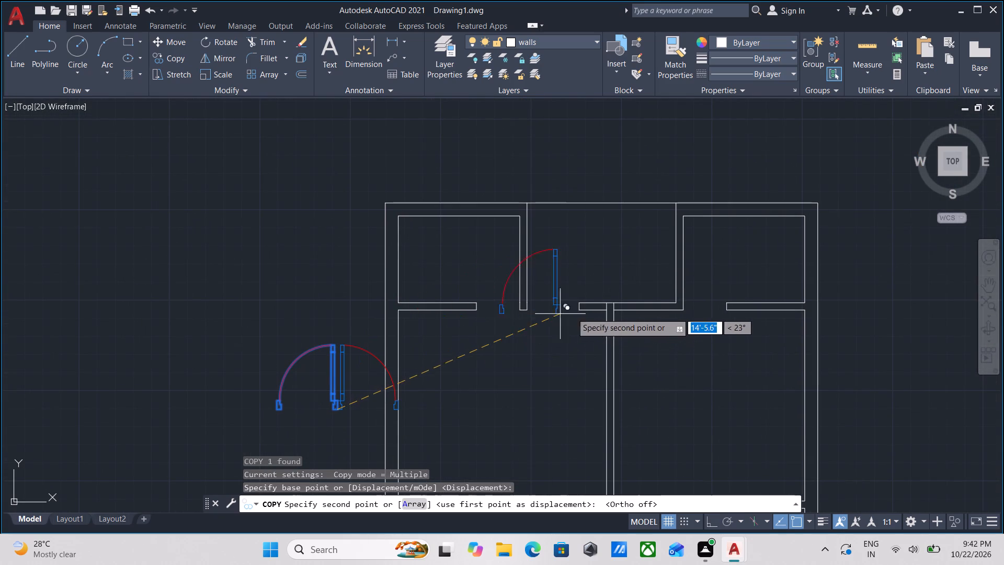
{"action": "scroll", "coordinate": [577, 313], "scroll_direction": "up", "scroll_amount": 3}
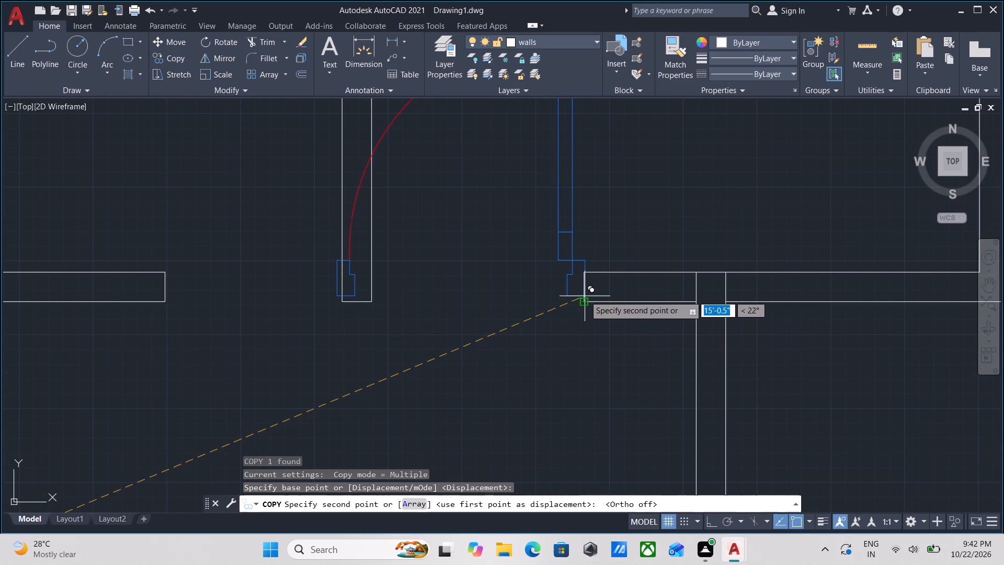
{"action": "scroll", "coordinate": [586, 296], "scroll_direction": "down", "scroll_amount": 2}
{"action": "scroll", "coordinate": [707, 298], "scroll_direction": "down", "scroll_amount": 2}
{"action": "middle_click_drag", "start_coordinate": [721, 298], "coordinate": [711, 252]}
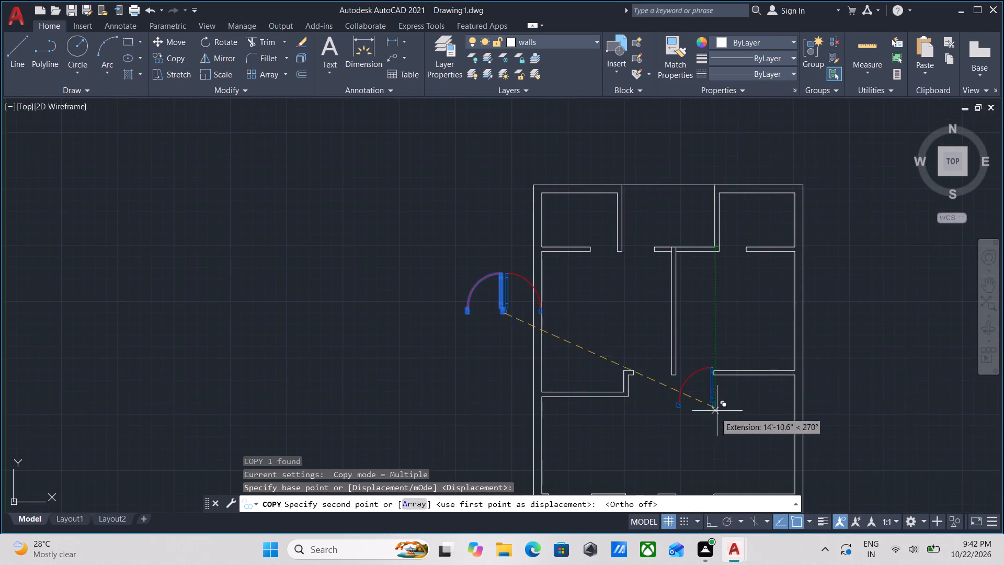
{"action": "scroll", "coordinate": [691, 406], "scroll_direction": "up", "scroll_amount": 3}
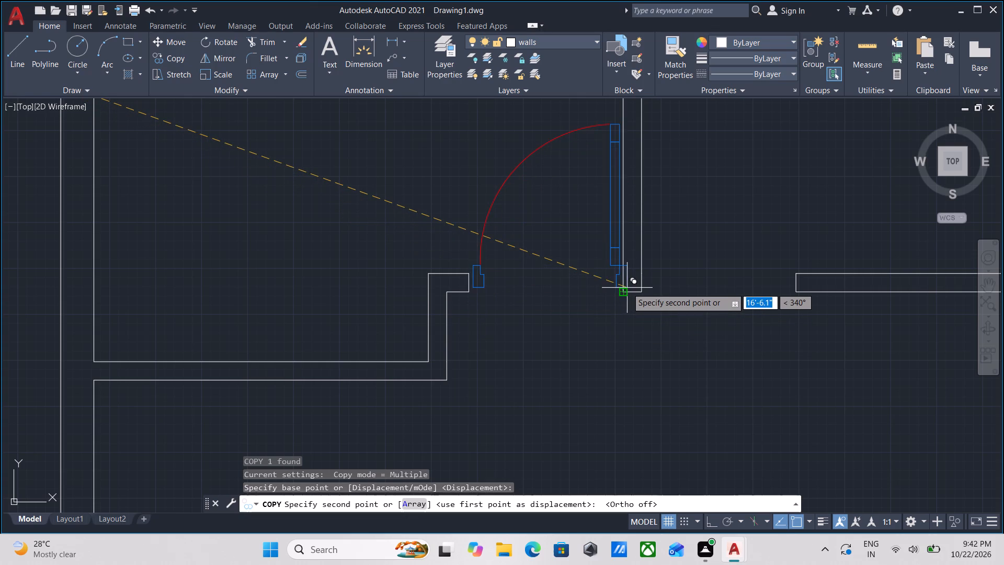
{"action": "scroll", "coordinate": [627, 288], "scroll_direction": "up", "scroll_amount": 4}
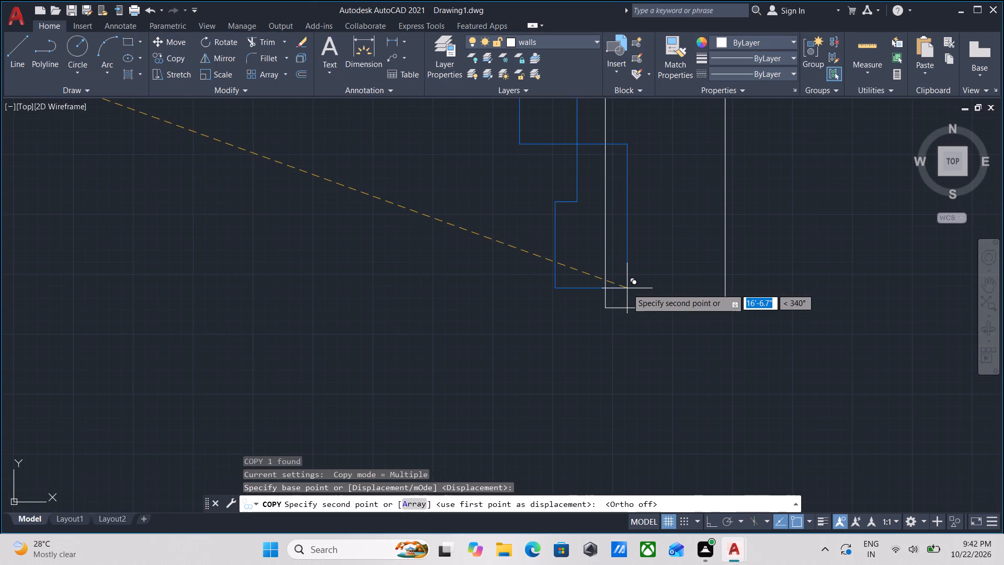
{"action": "left_click", "coordinate": [603, 293]}
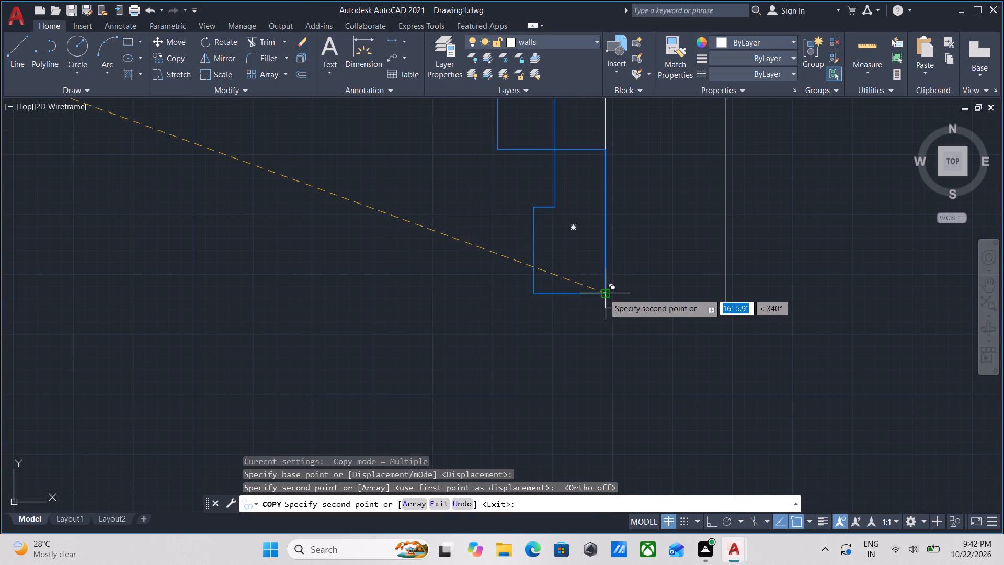
{"action": "scroll", "coordinate": [603, 293], "scroll_direction": "down", "scroll_amount": 4}
{"action": "key", "text": "Escape"}
Mirror the placed door about the vertical centreline of the central wall's lower end into the adjacent opening, keeping the original.
{"action": "scroll", "coordinate": [511, 245], "scroll_direction": "down", "scroll_amount": 2}
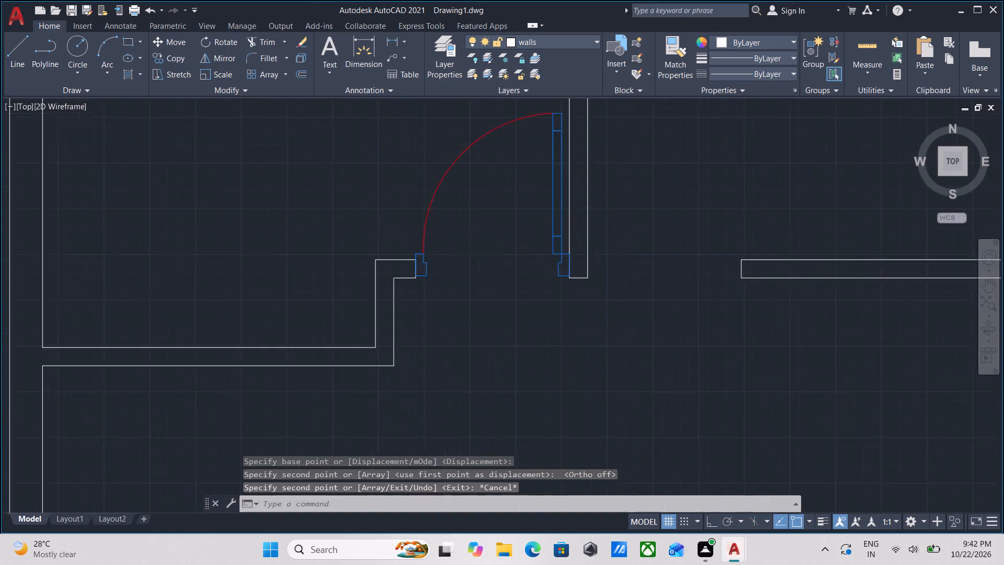
{"action": "scroll", "coordinate": [511, 245], "scroll_direction": "down", "scroll_amount": 1}
{"action": "middle_click_drag", "start_coordinate": [511, 245], "coordinate": [524, 264]}
{"action": "left_click", "coordinate": [526, 256]}
{"action": "left_click", "coordinate": [502, 228]}
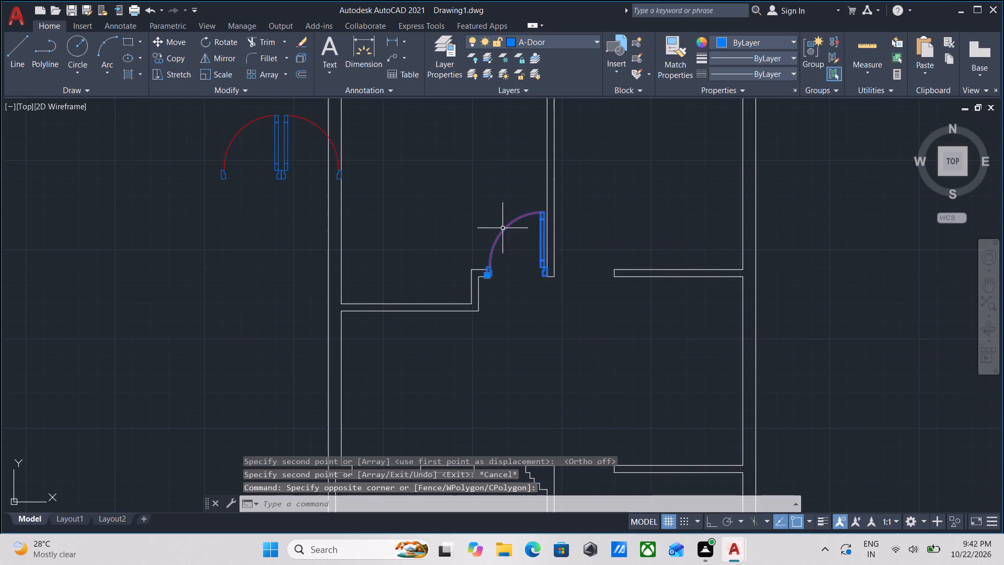
{"action": "scroll", "coordinate": [556, 296], "scroll_direction": "up", "scroll_amount": 2}
{"action": "middle_click_drag", "start_coordinate": [556, 296], "coordinate": [555, 308]}
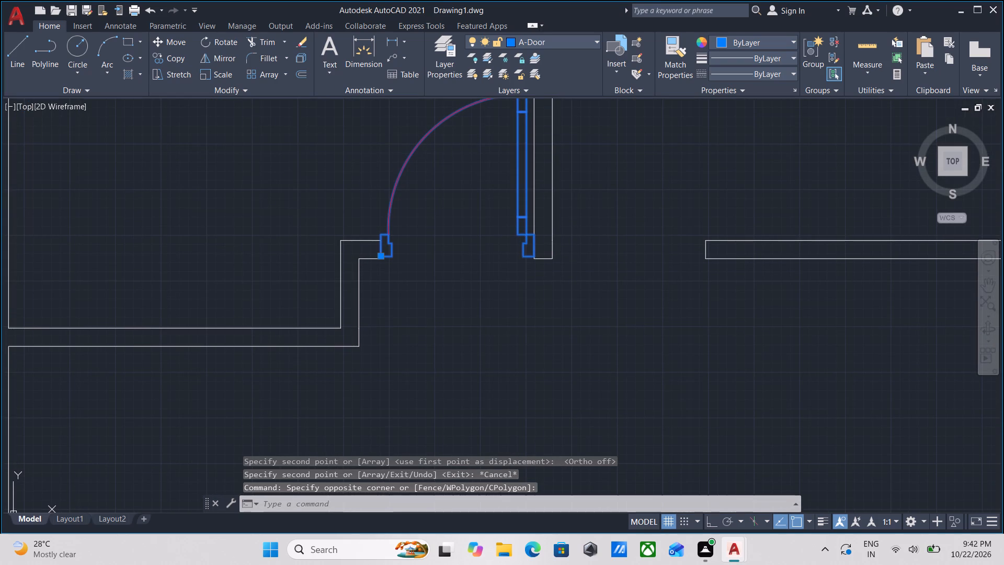
{"action": "type", "text": "MI"}
{"action": "key", "text": "Return"}
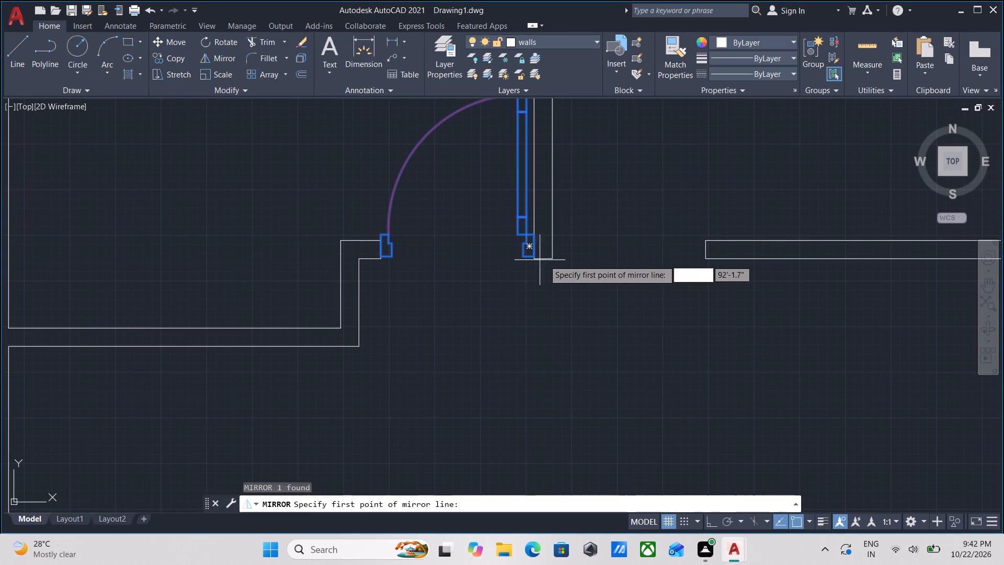
{"action": "left_click_drag", "start_coordinate": [542, 260], "coordinate": [548, 309]}
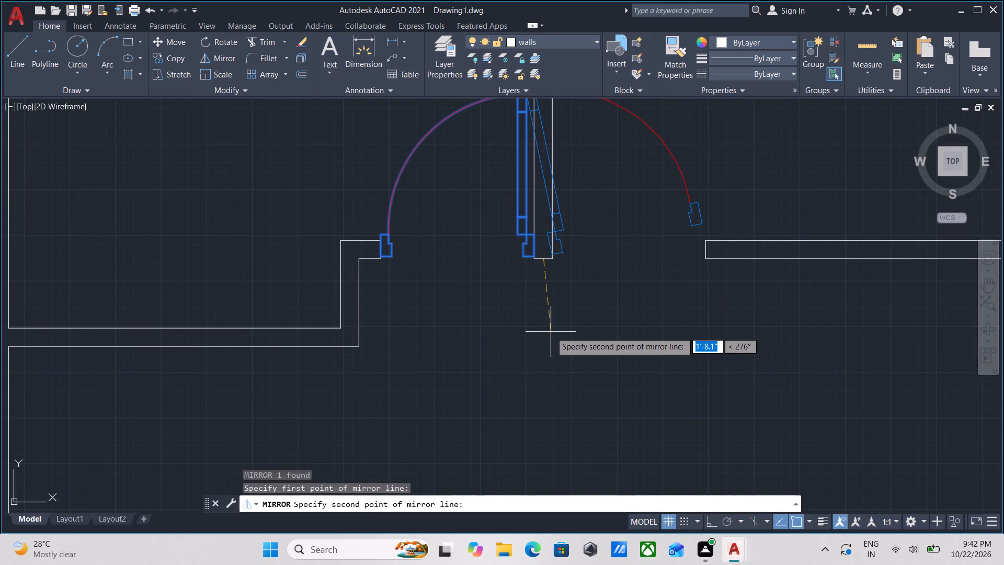
{"action": "key", "text": "F8"}
{"action": "left_click", "coordinate": [547, 341]}
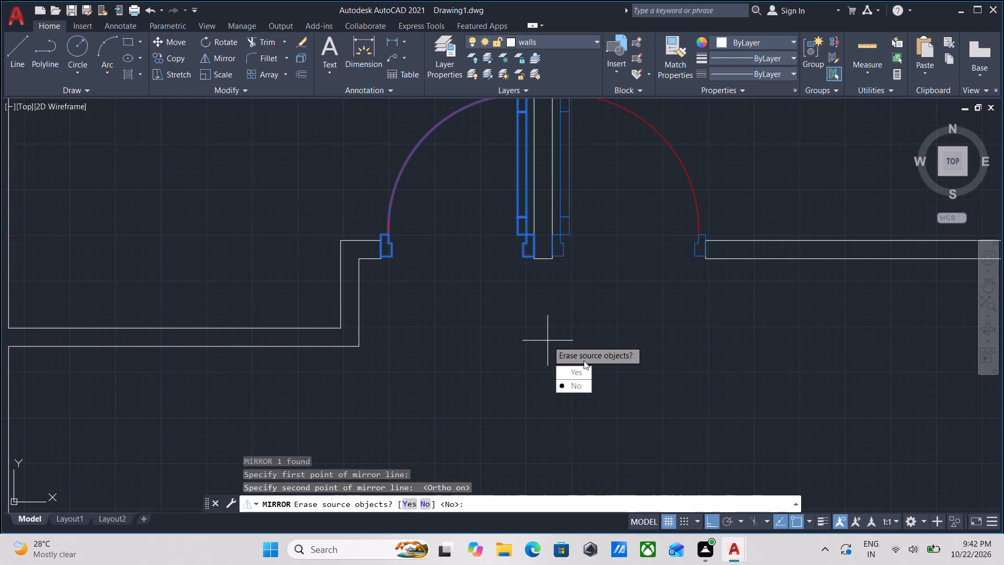
{"action": "left_click_drag", "start_coordinate": [579, 384], "coordinate": [547, 341]}
Move the door right of the central wall down so its hinge-side jamb's bottom corner meets the wall's lower end corner.
{"action": "scroll", "coordinate": [605, 225], "scroll_direction": "up", "scroll_amount": 1}
{"action": "left_click", "coordinate": [565, 267]}
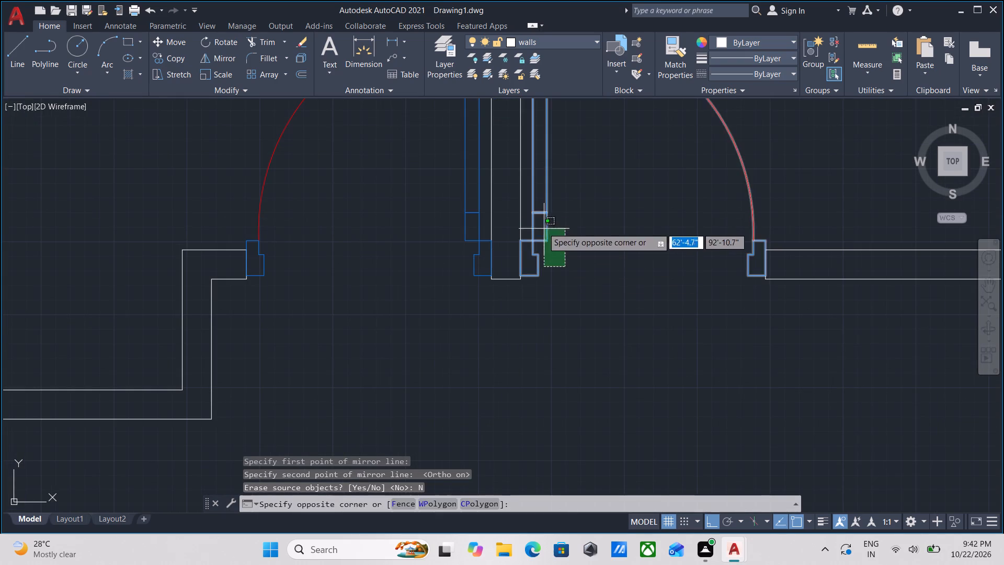
{"action": "left_click", "coordinate": [541, 221]}
{"action": "scroll", "coordinate": [542, 298], "scroll_direction": "up", "scroll_amount": 2}
{"action": "key", "text": "m"}
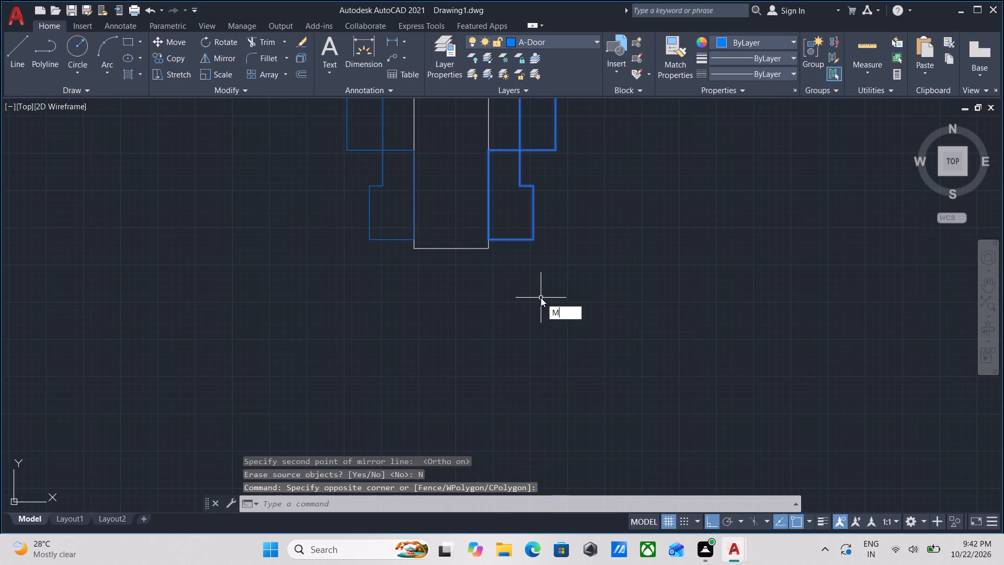
{"action": "key", "text": "Return"}
{"action": "scroll", "coordinate": [514, 266], "scroll_direction": "up", "scroll_amount": 1}
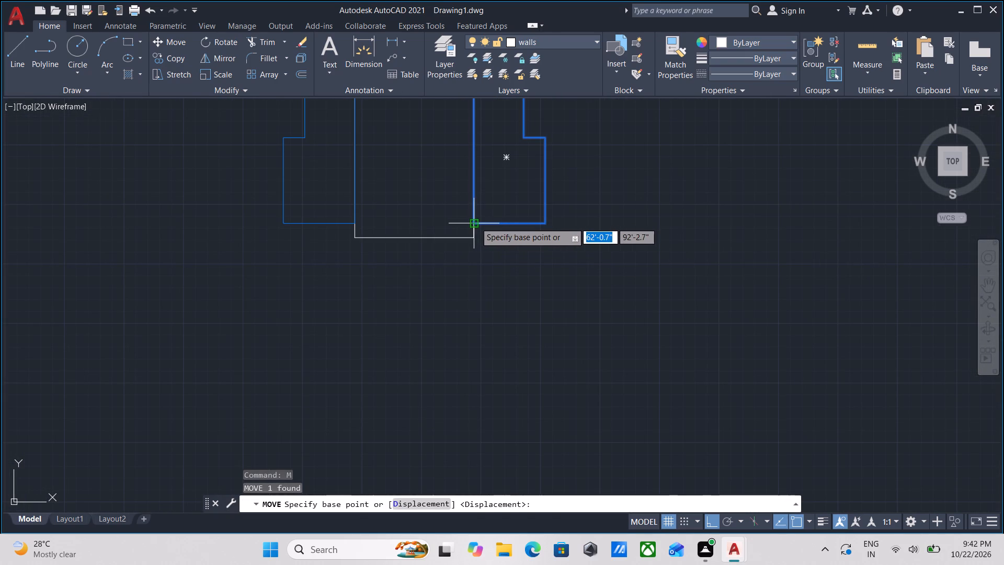
{"action": "left_click", "coordinate": [475, 222]}
{"action": "left_click", "coordinate": [472, 234]}
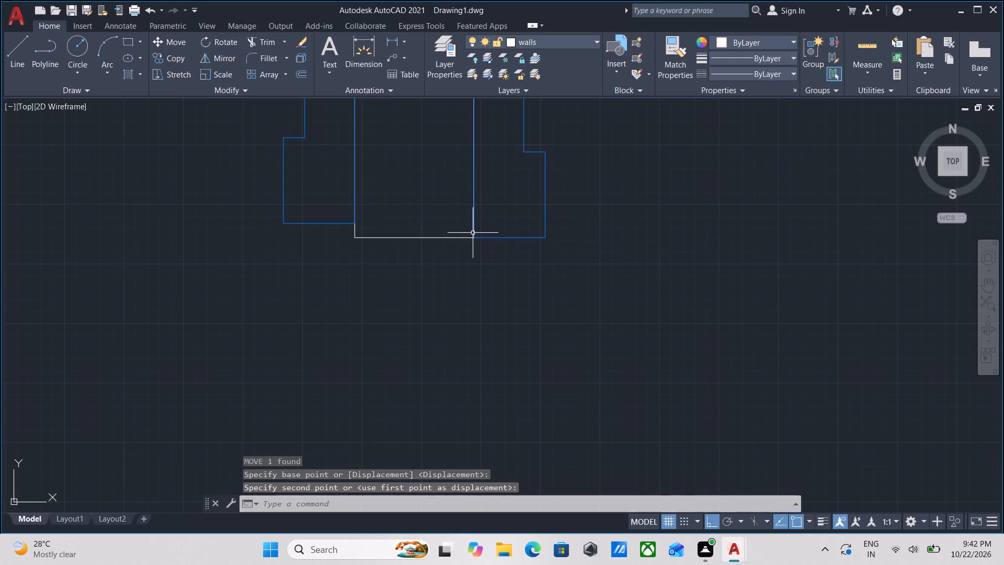
Move the door left of the central wall down so its hinge-side jamb's bottom corner meets the wall's lower end corner.
{"action": "scroll", "coordinate": [474, 232], "scroll_direction": "down", "scroll_amount": 3}
{"action": "middle_click_drag", "start_coordinate": [474, 232], "coordinate": [514, 278]}
{"action": "middle_click_drag", "start_coordinate": [458, 235], "coordinate": [472, 250]}
{"action": "scroll", "coordinate": [486, 294], "scroll_direction": "up", "scroll_amount": 3}
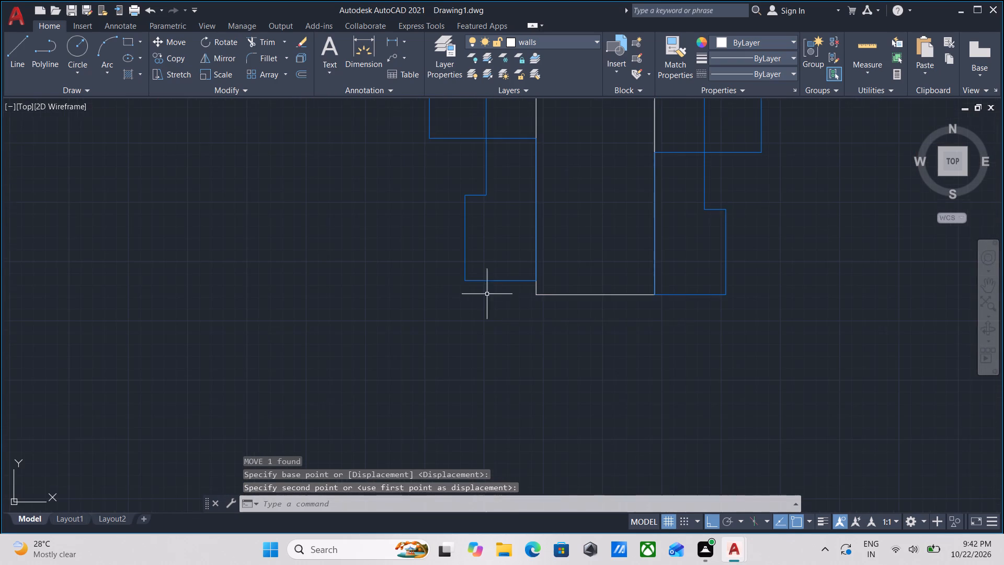
{"action": "left_click", "coordinate": [492, 300]}
{"action": "left_click", "coordinate": [478, 278]}
{"action": "key", "text": "m"}
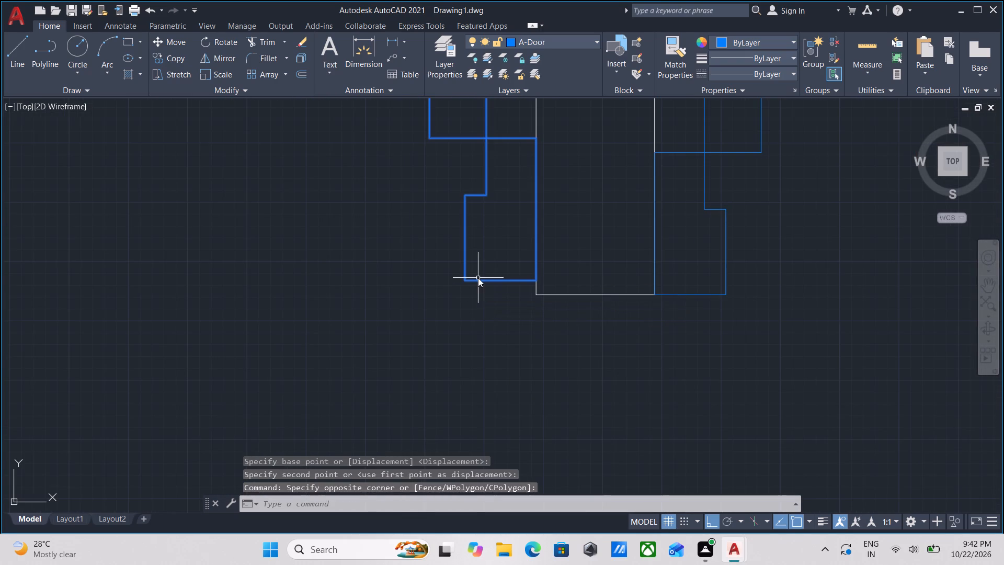
{"action": "key", "text": "Return"}
{"action": "left_click", "coordinate": [533, 277]}
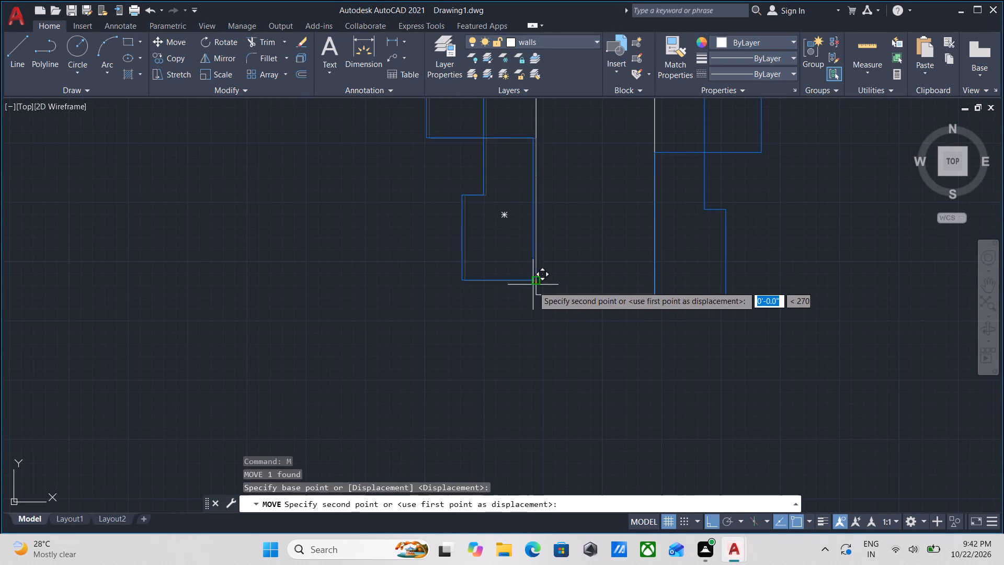
{"action": "left_click", "coordinate": [533, 291]}
Examine the two placed doors and the surrounding wall openings in the floor plan.
{"action": "scroll", "coordinate": [533, 291], "scroll_direction": "down", "scroll_amount": 6}
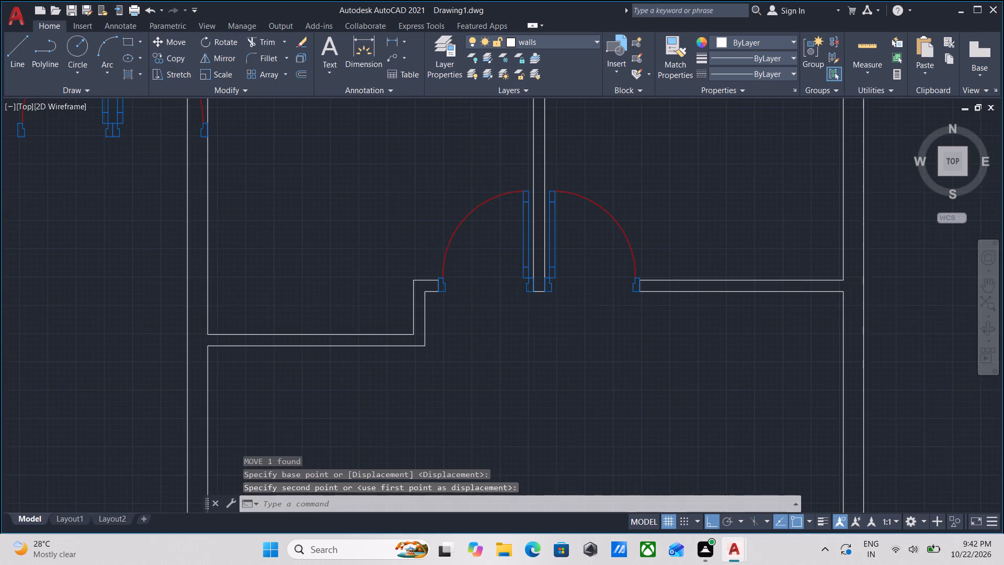
{"action": "scroll", "coordinate": [512, 296], "scroll_direction": "up", "scroll_amount": 1}
{"action": "middle_click_drag", "start_coordinate": [469, 300], "coordinate": [542, 313]}
{"action": "scroll", "coordinate": [542, 313], "scroll_direction": "up", "scroll_amount": 1}
{"action": "scroll", "coordinate": [542, 303], "scroll_direction": "down", "scroll_amount": 2}
{"action": "middle_click_drag", "start_coordinate": [542, 303], "coordinate": [543, 272]}
{"action": "scroll", "coordinate": [543, 272], "scroll_direction": "down", "scroll_amount": 1}
{"action": "scroll", "coordinate": [543, 270], "scroll_direction": "up", "scroll_amount": 1}
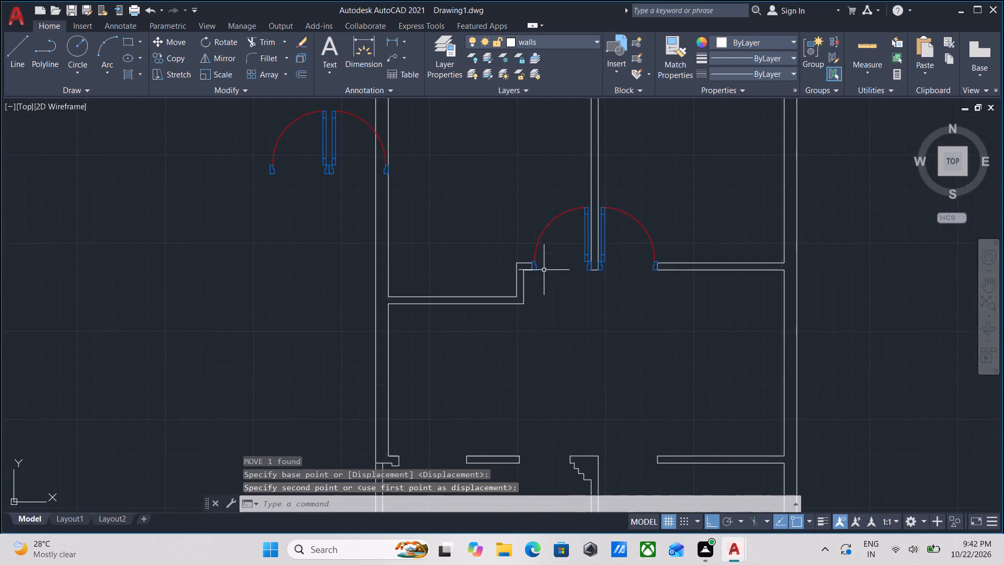
{"action": "scroll", "coordinate": [544, 270], "scroll_direction": "down", "scroll_amount": 1}
{"action": "middle_click_drag", "start_coordinate": [544, 270], "coordinate": [550, 296]}
{"action": "middle_click_drag", "start_coordinate": [530, 241], "coordinate": [540, 293]}
{"action": "scroll", "coordinate": [499, 276], "scroll_direction": "up", "scroll_amount": 2}
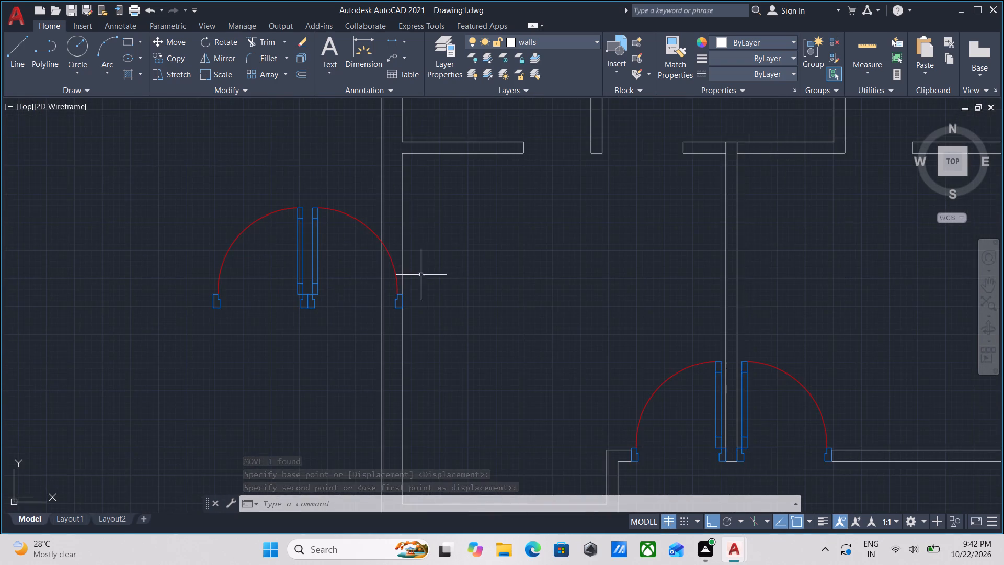
Insert a Door - Imperial block from the tool palettes into the empty space left of the original door pair.
{"action": "middle_click_drag", "start_coordinate": [387, 276], "coordinate": [504, 276]}
{"action": "middle_click_drag", "start_coordinate": [425, 275], "coordinate": [552, 269]}
{"action": "middle_click_drag", "start_coordinate": [384, 303], "coordinate": [448, 253]}
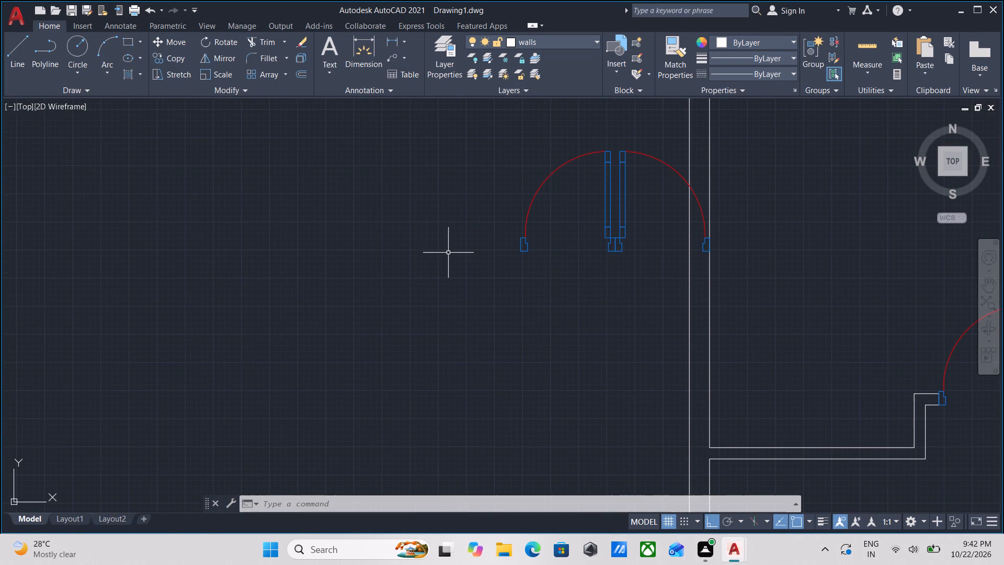
{"action": "type", "text": "TP"}
{"action": "key", "text": "Return"}
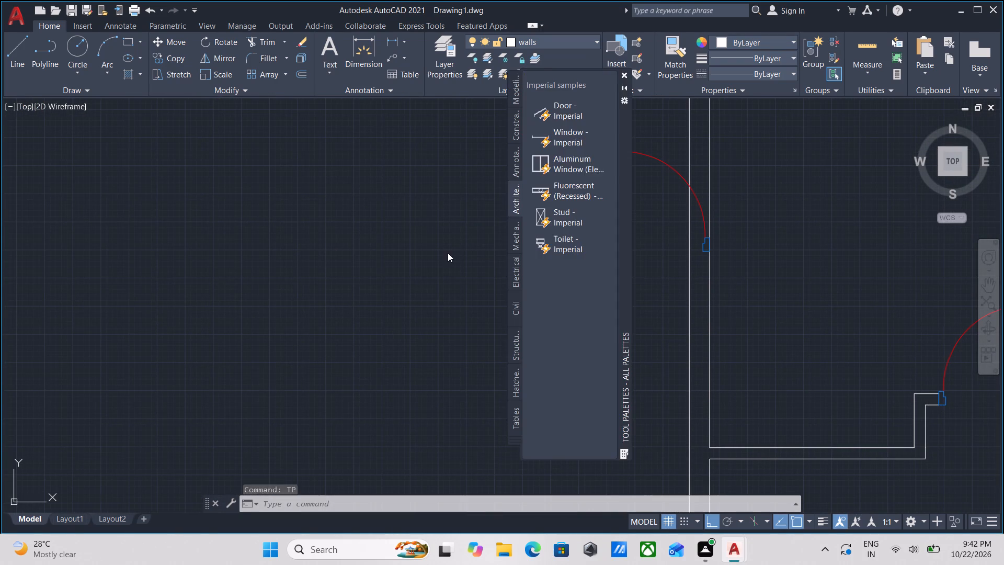
{"action": "left_click", "coordinate": [557, 117]}
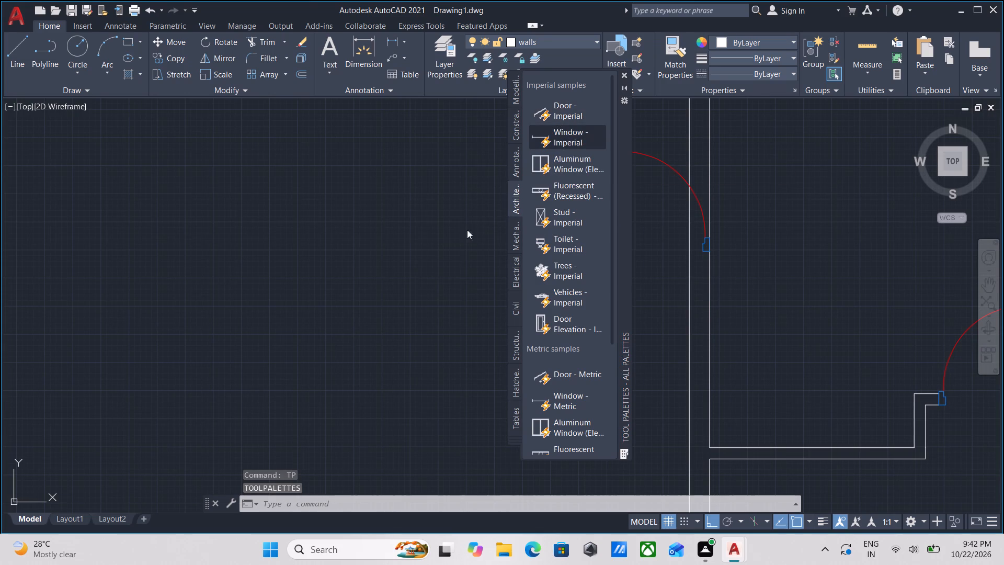
{"action": "left_click", "coordinate": [372, 258]}
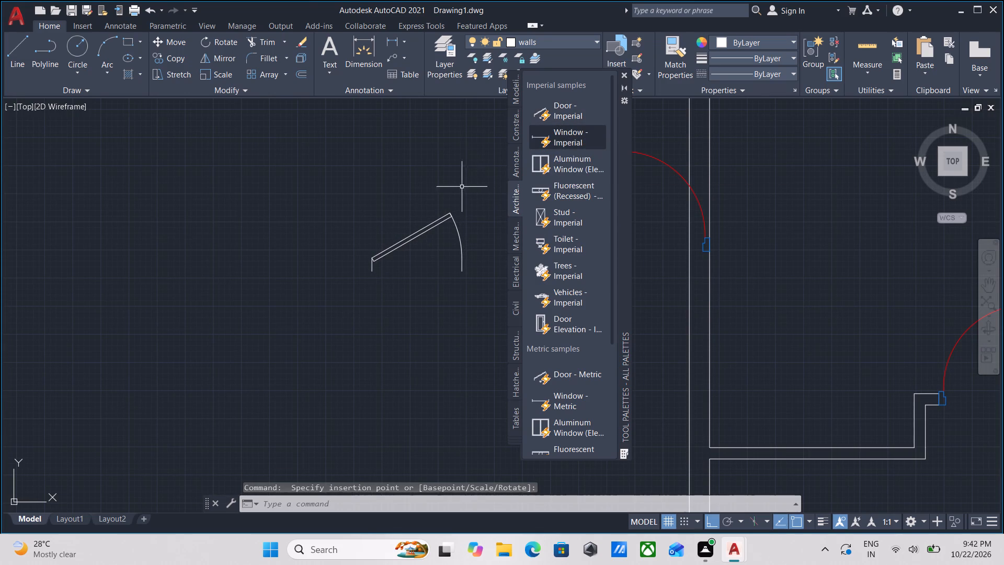
{"action": "left_click", "coordinate": [620, 76]}
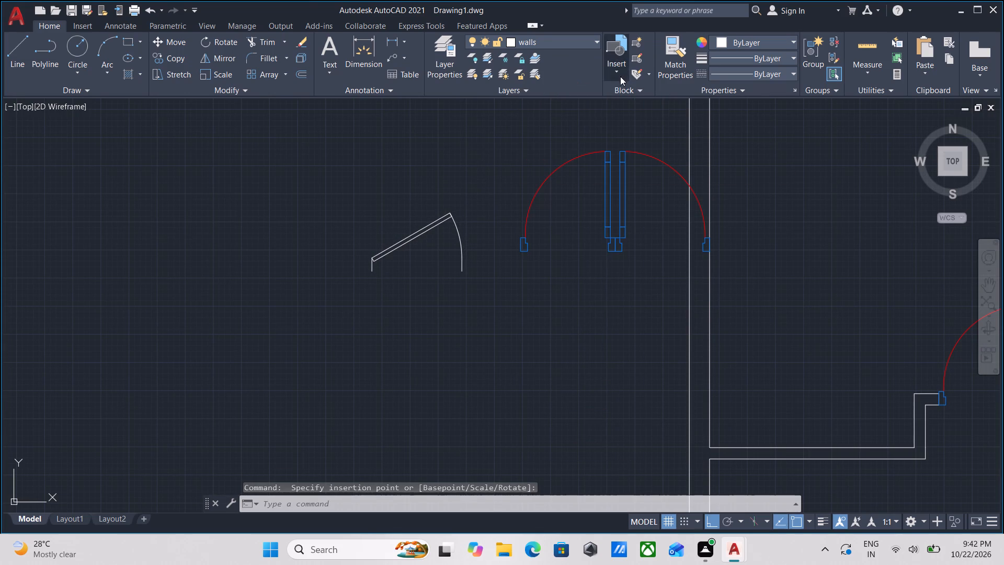
Set the inserted door block's opening angle to Open 90º.
{"action": "scroll", "coordinate": [519, 196], "scroll_direction": "up", "scroll_amount": 1}
{"action": "left_click", "coordinate": [438, 235]}
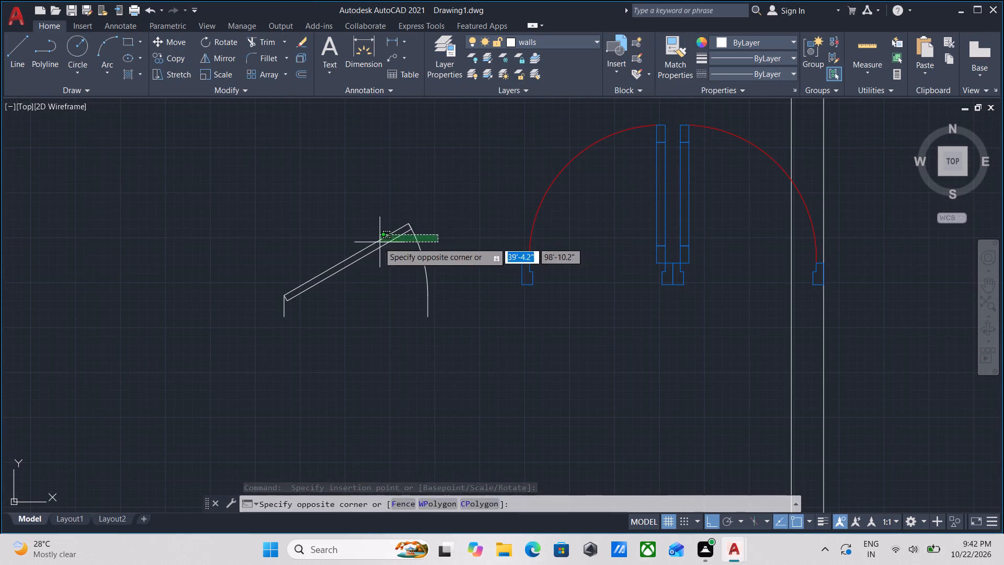
{"action": "left_click", "coordinate": [378, 242]}
{"action": "left_click", "coordinate": [269, 239]}
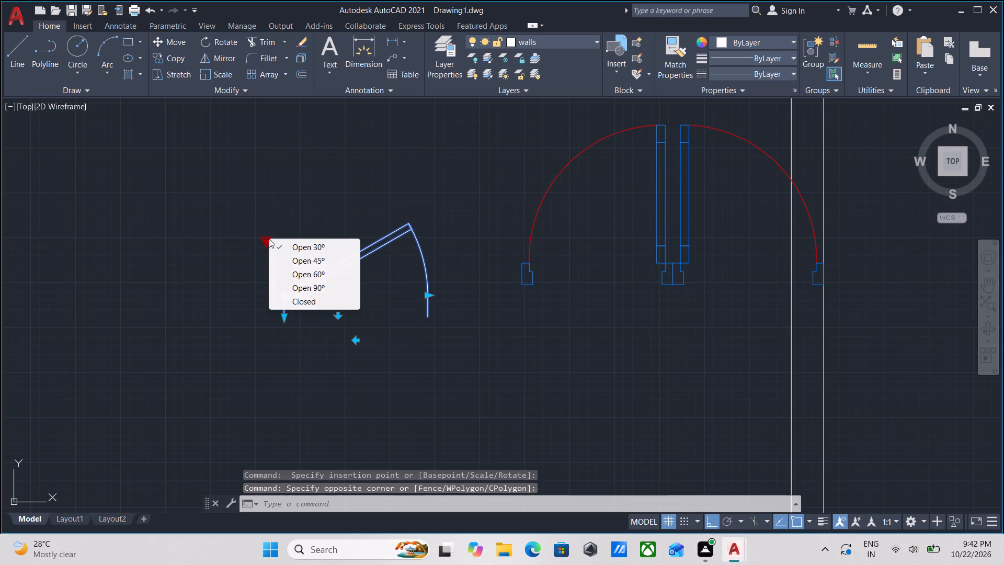
{"action": "left_click", "coordinate": [319, 285]}
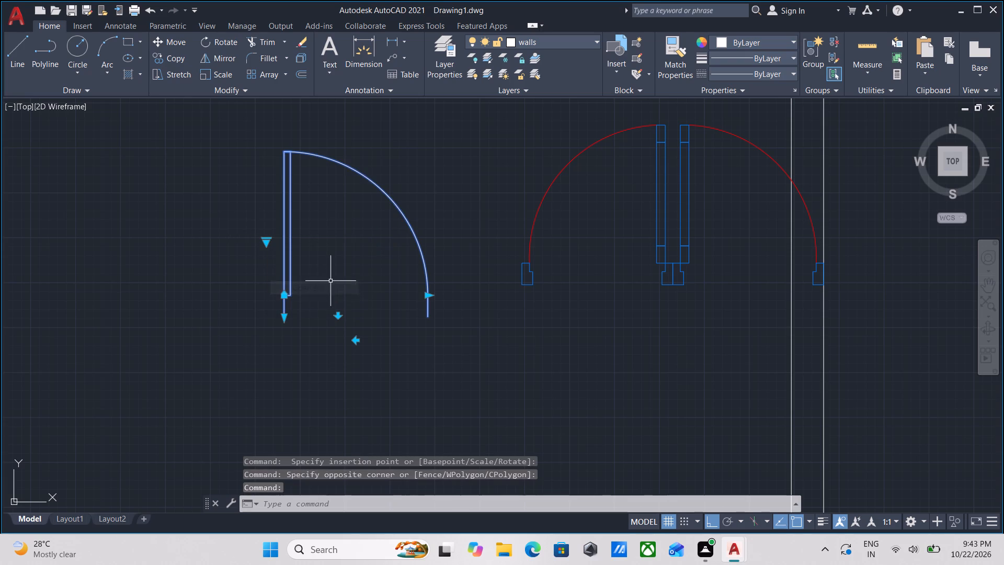
{"action": "key", "text": "Escape"}
Resize the inserted door block to a width of 2'-6".
{"action": "left_click", "coordinate": [436, 321]}
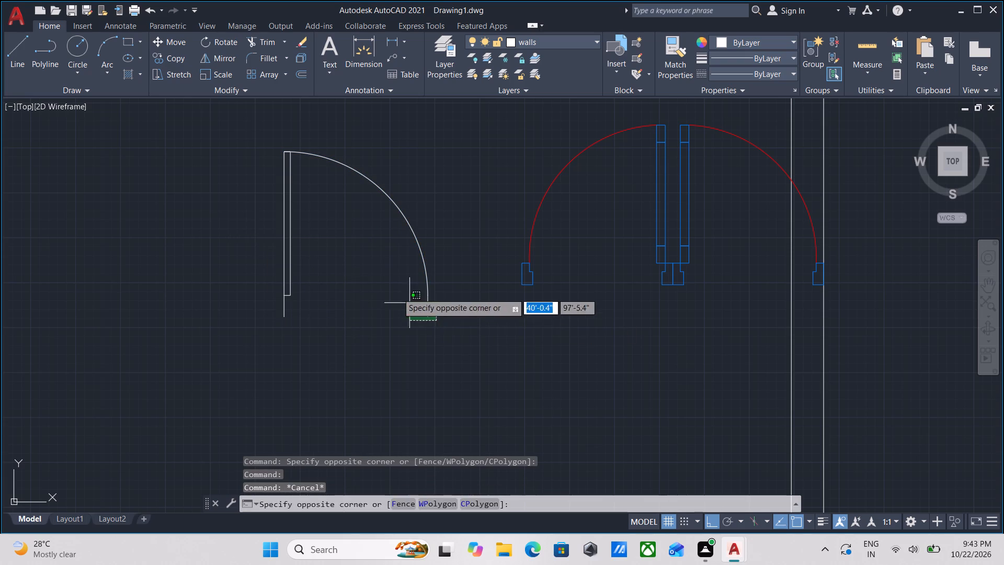
{"action": "left_click", "coordinate": [394, 290]}
{"action": "left_click", "coordinate": [427, 297]}
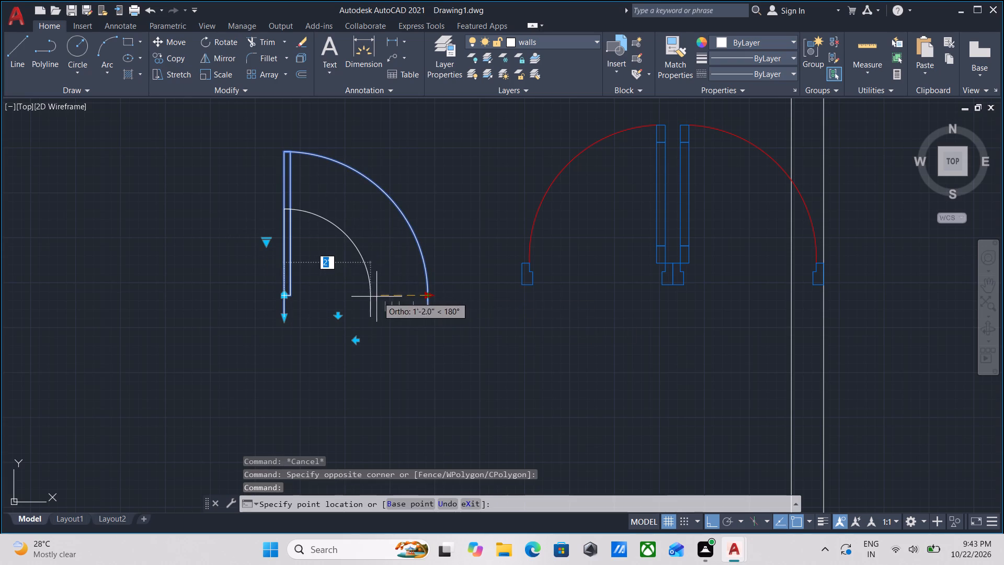
{"action": "left_click", "coordinate": [366, 297]}
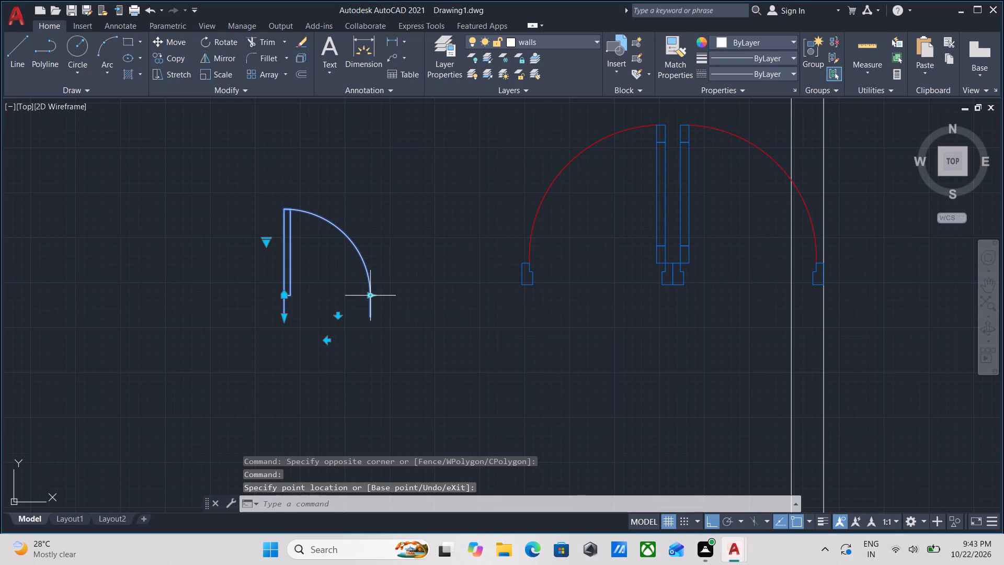
{"action": "left_click", "coordinate": [369, 296]}
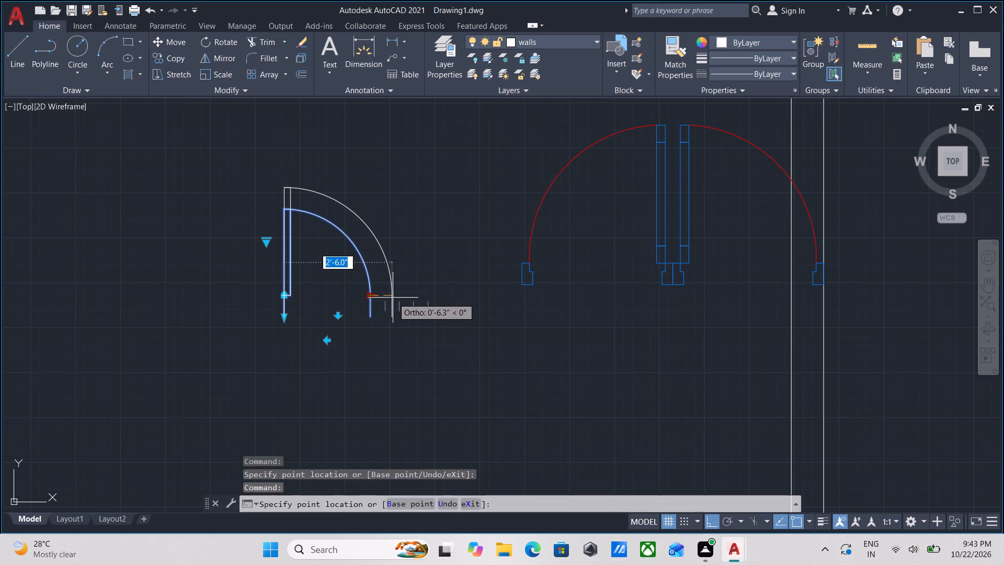
{"action": "left_click", "coordinate": [389, 297]}
{"action": "key", "text": "Escape"}
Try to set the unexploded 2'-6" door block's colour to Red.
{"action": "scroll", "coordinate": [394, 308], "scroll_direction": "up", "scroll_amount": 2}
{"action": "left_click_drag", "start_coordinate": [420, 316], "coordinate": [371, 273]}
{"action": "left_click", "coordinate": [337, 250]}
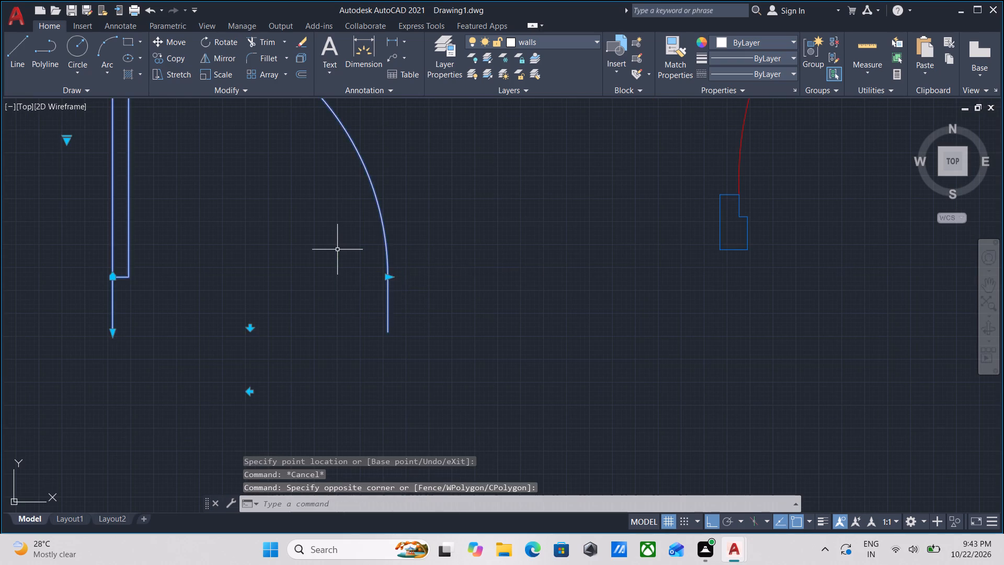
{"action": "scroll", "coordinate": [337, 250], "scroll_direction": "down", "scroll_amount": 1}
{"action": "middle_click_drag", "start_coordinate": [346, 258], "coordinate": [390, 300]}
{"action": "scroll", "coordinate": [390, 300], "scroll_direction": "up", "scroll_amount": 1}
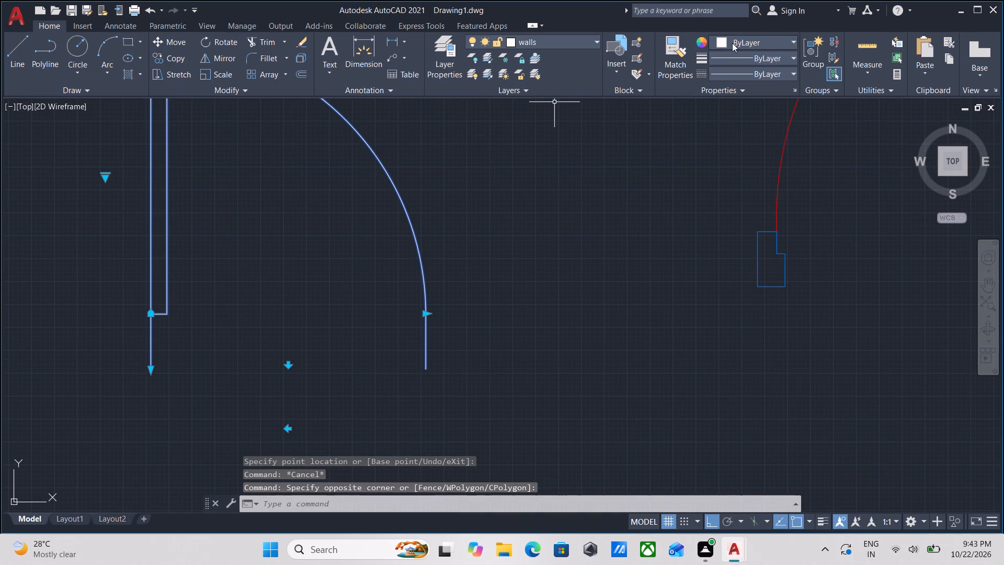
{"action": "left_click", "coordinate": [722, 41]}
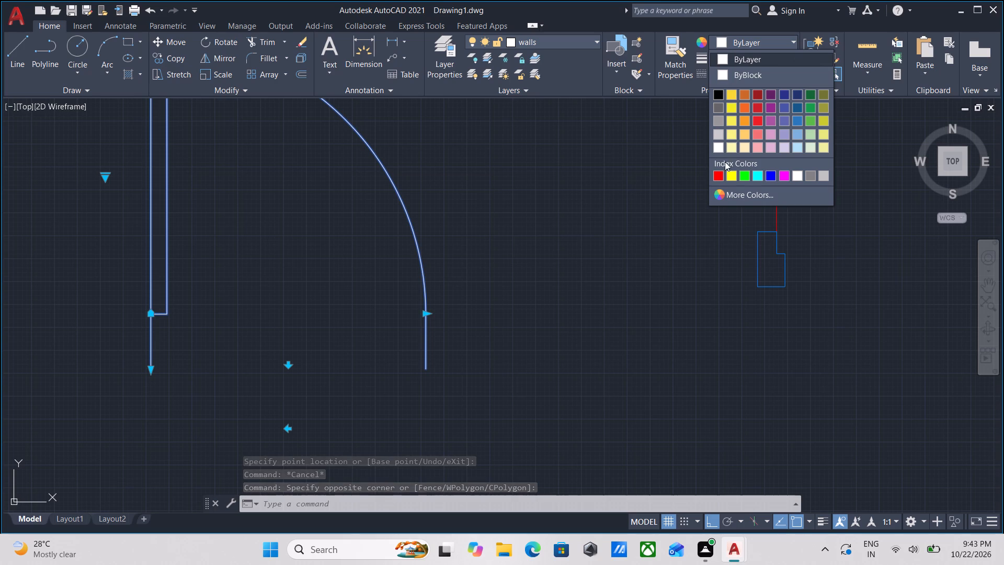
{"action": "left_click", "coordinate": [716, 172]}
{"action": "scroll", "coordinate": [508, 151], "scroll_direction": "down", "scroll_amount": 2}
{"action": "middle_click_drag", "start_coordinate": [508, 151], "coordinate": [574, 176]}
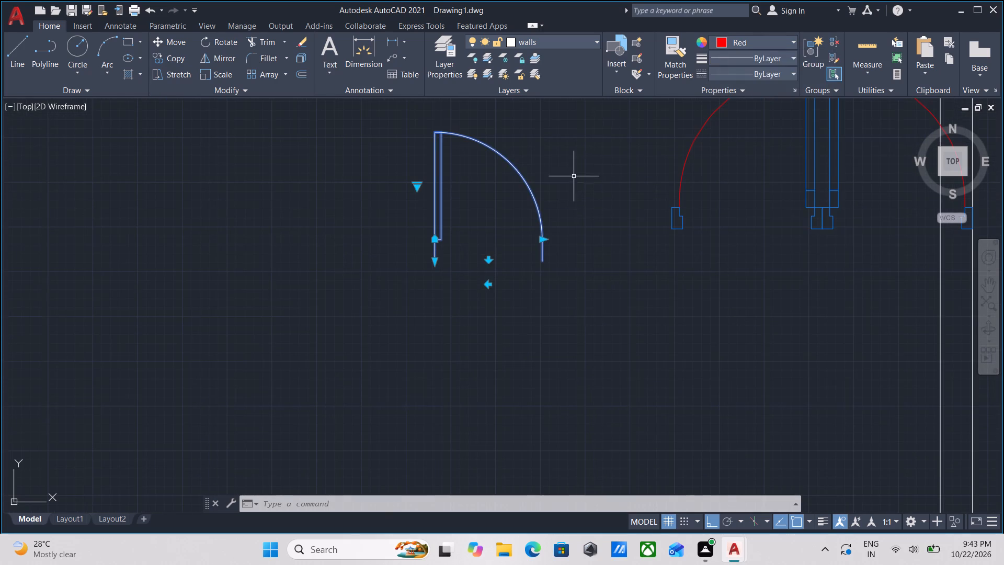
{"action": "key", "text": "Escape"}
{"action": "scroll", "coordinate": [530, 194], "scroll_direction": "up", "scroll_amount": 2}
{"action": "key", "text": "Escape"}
Explode the 2'-6" door block into separate lines and an arc.
{"action": "left_click", "coordinate": [582, 166]}
{"action": "left_click", "coordinate": [522, 177]}
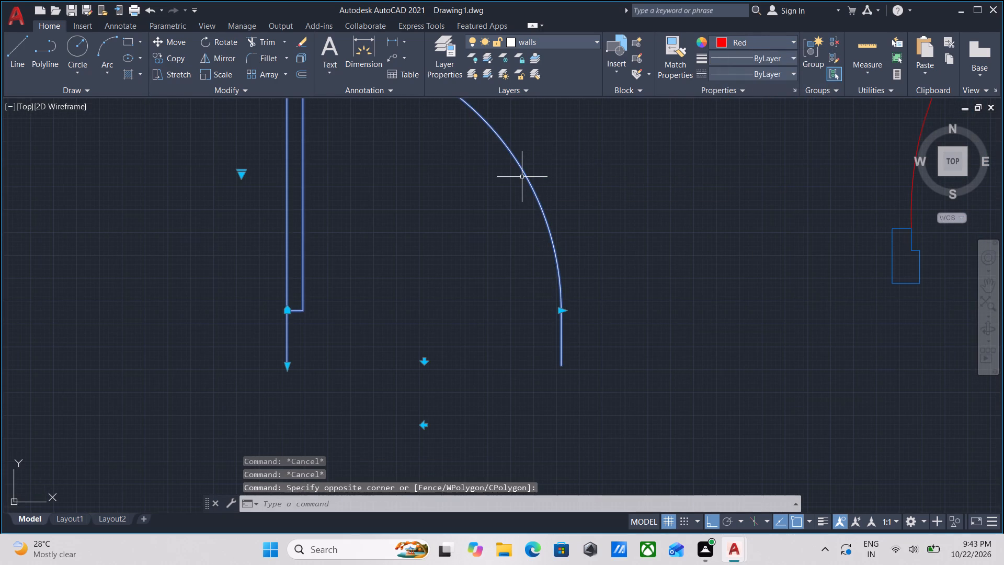
{"action": "key", "text": "x"}
{"action": "key", "text": "Return"}
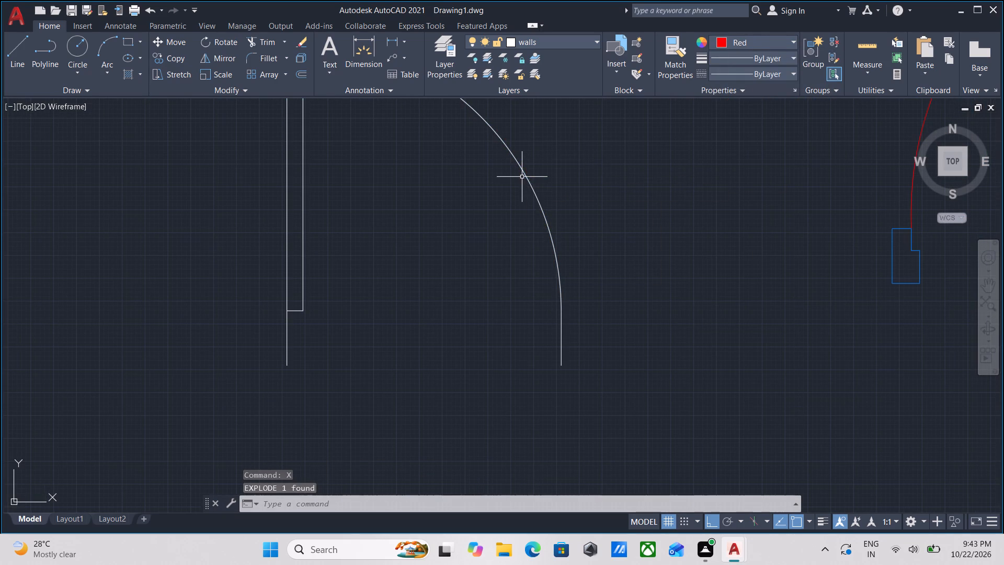
{"action": "left_click", "coordinate": [553, 179]}
{"action": "left_click", "coordinate": [478, 194]}
{"action": "scroll", "coordinate": [497, 189], "scroll_direction": "down", "scroll_amount": 1}
{"action": "middle_click_drag", "start_coordinate": [497, 189], "coordinate": [497, 203]}
{"action": "key", "text": "Escape"}
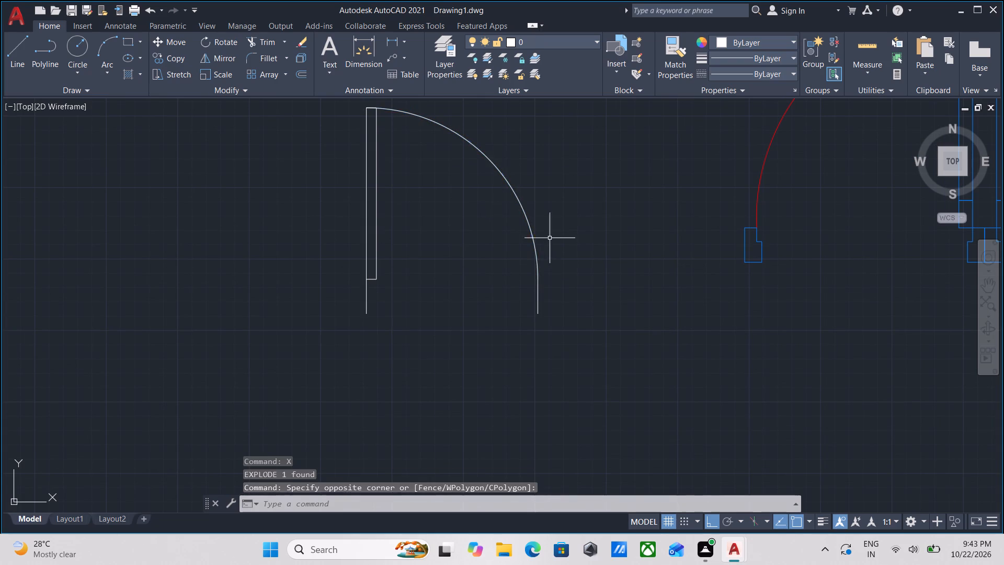
Set the colour of all the exploded 2'-6" door's lines and its swing arc to Red.
{"action": "left_click_drag", "start_coordinate": [550, 306], "coordinate": [545, 299]}
{"action": "left_click", "coordinate": [330, 107]}
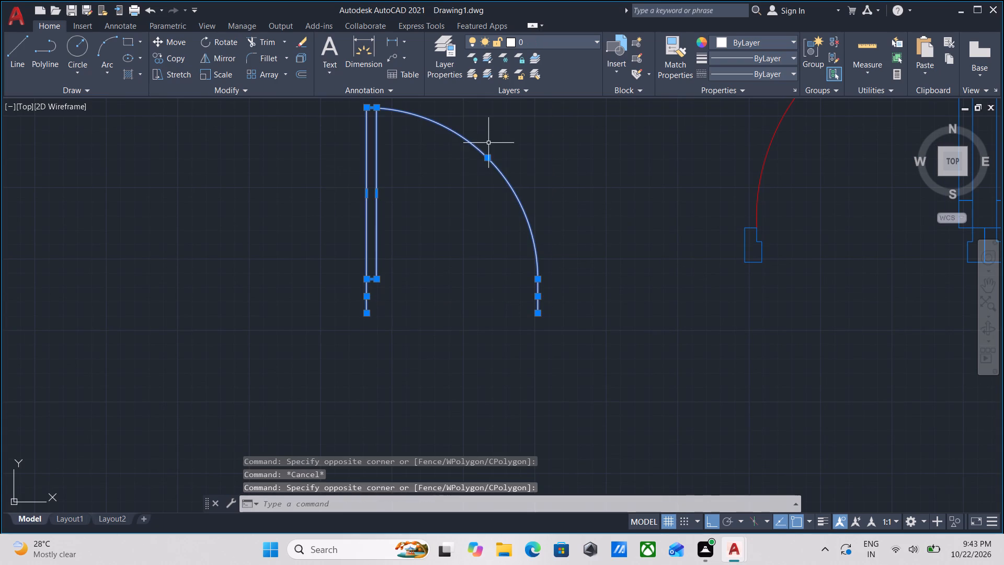
{"action": "left_click", "coordinate": [551, 41]}
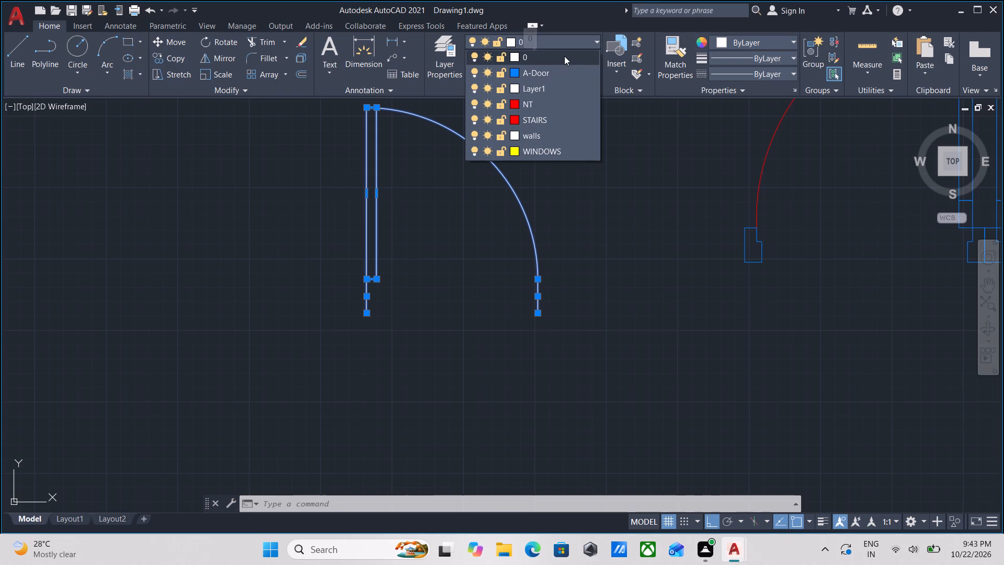
{"action": "key", "text": "Escape"}
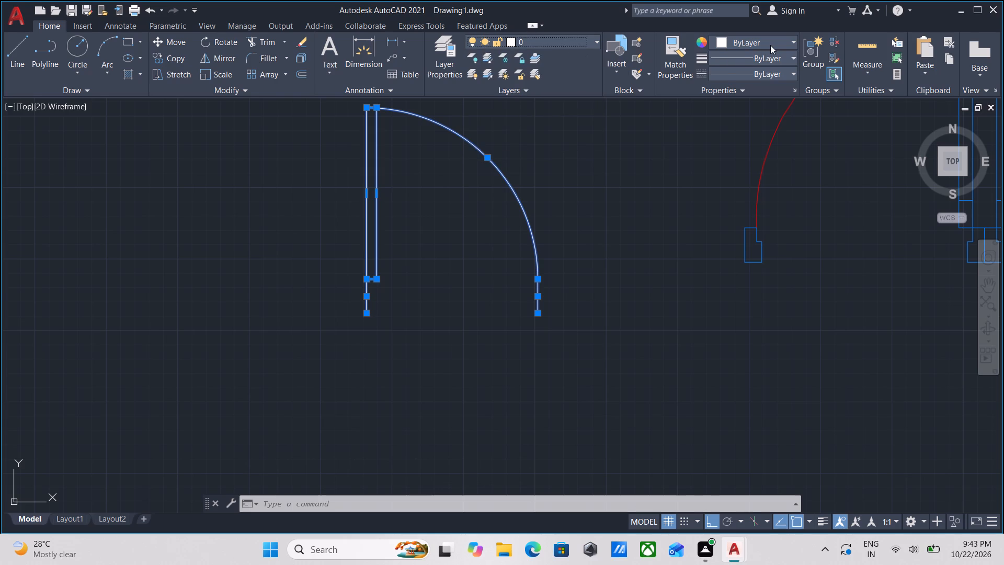
{"action": "left_click", "coordinate": [770, 44]}
{"action": "left_click", "coordinate": [713, 177]}
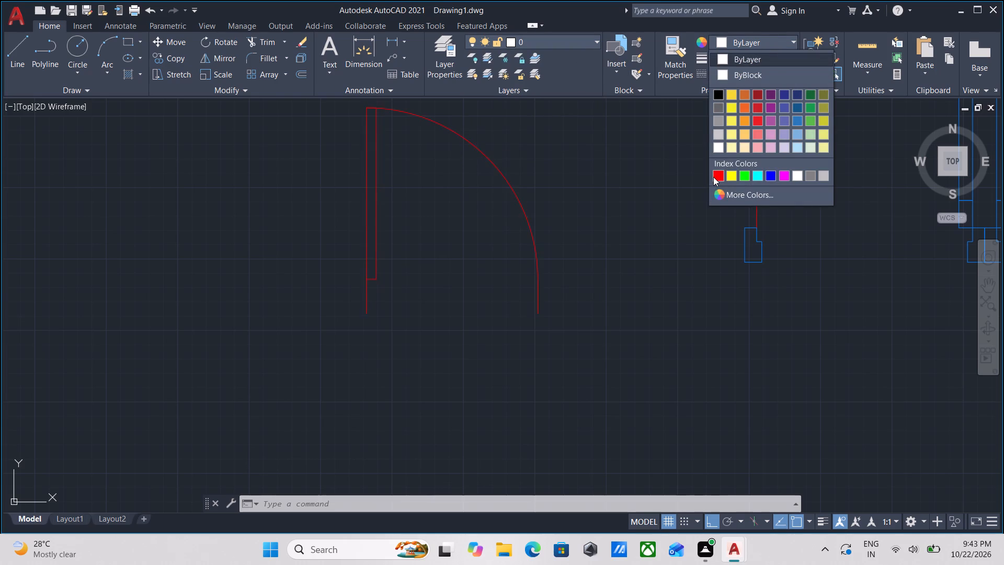
{"action": "key", "text": "Escape"}
{"action": "scroll", "coordinate": [560, 152], "scroll_direction": "down", "scroll_amount": 2}
{"action": "middle_click_drag", "start_coordinate": [560, 152], "coordinate": [557, 166]}
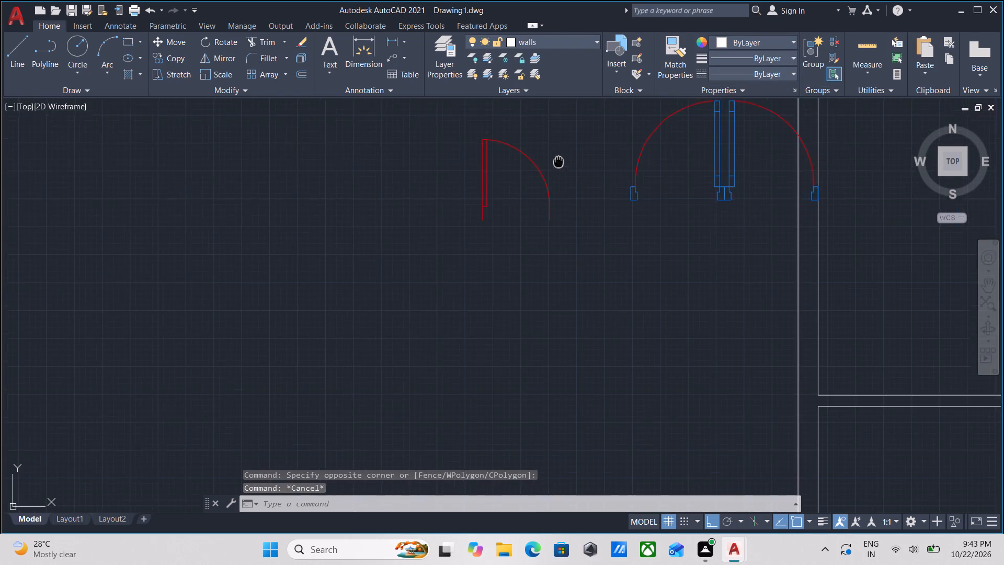
{"action": "middle_click_drag", "start_coordinate": [557, 166], "coordinate": [553, 186]}
{"action": "left_click", "coordinate": [552, 191]}
{"action": "key", "text": "Escape"}
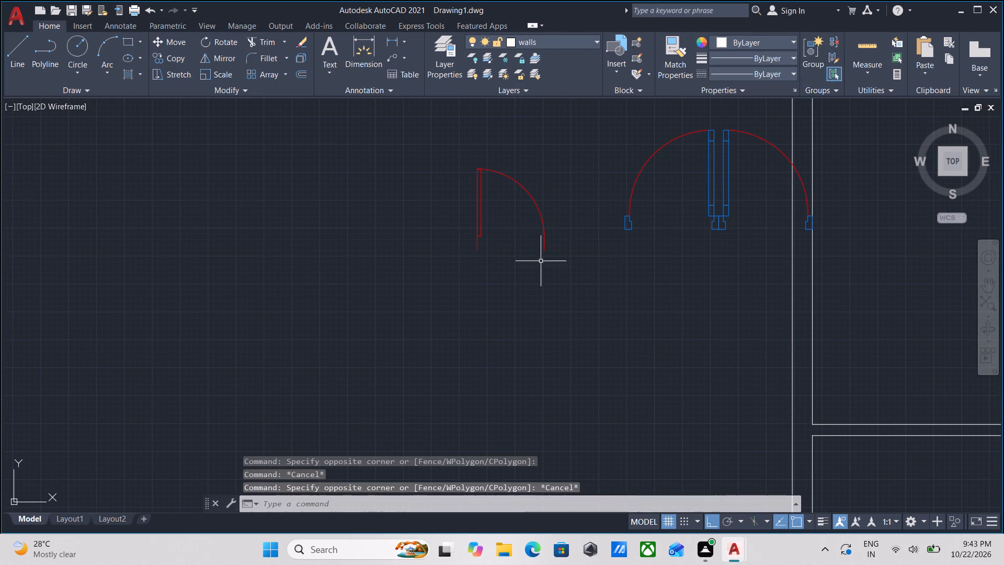
Group the red lines and swing arc of the 2'-6" door into a single object.
{"action": "left_click", "coordinate": [551, 274]}
{"action": "left_click", "coordinate": [434, 137]}
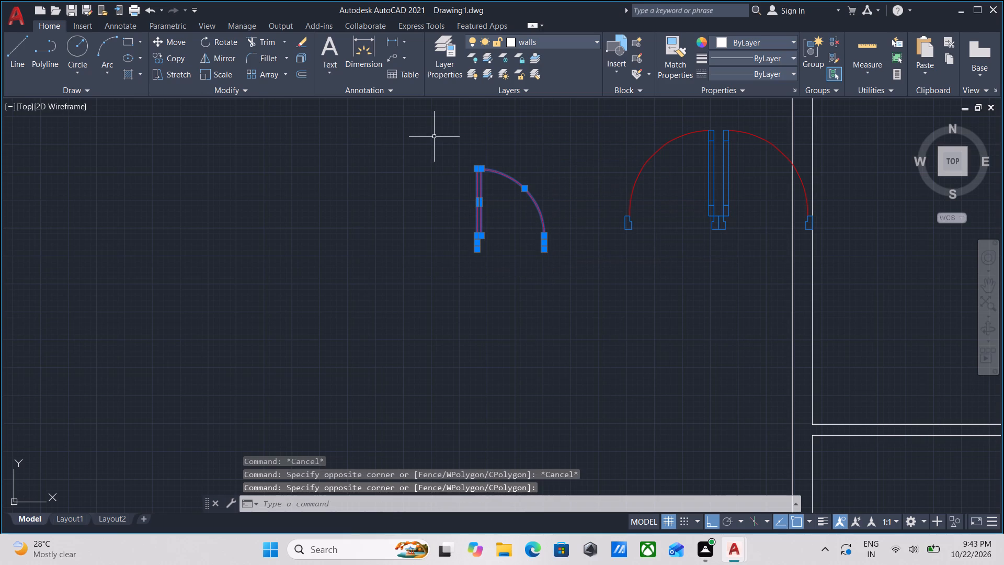
{"action": "key", "text": "g"}
{"action": "key", "text": "Return"}
Copy the 2'-6" door group by its lower hinge-side end, with Ortho off, into the upper-left small room's doorway.
{"action": "left_click", "coordinate": [540, 264]}
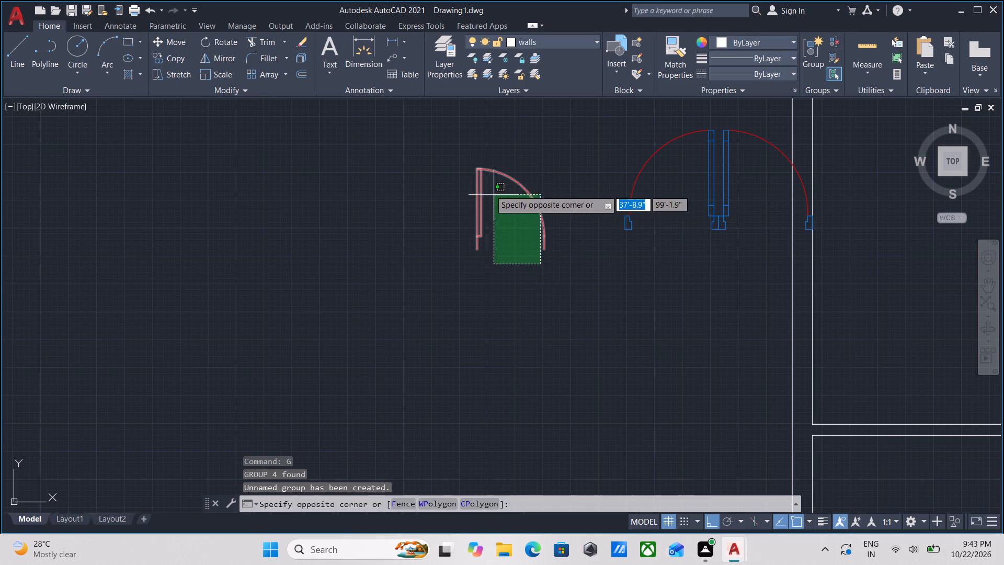
{"action": "left_click", "coordinate": [480, 184]}
{"action": "middle_click_drag", "start_coordinate": [503, 222], "coordinate": [476, 262]}
{"action": "scroll", "coordinate": [462, 274], "scroll_direction": "down", "scroll_amount": 1}
{"action": "middle_click_drag", "start_coordinate": [452, 280], "coordinate": [433, 325]}
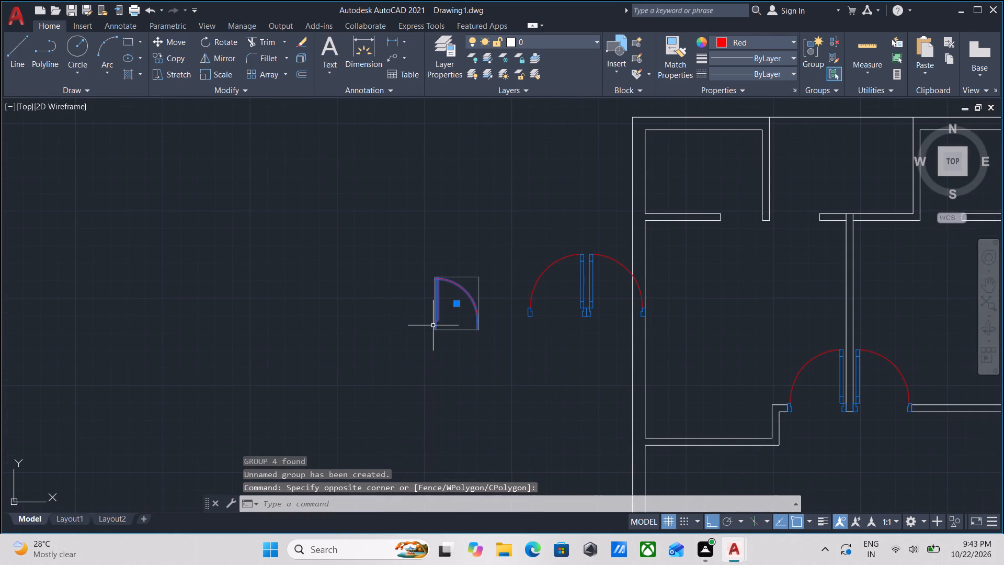
{"action": "key", "text": "c"}
{"action": "key", "text": "o"}
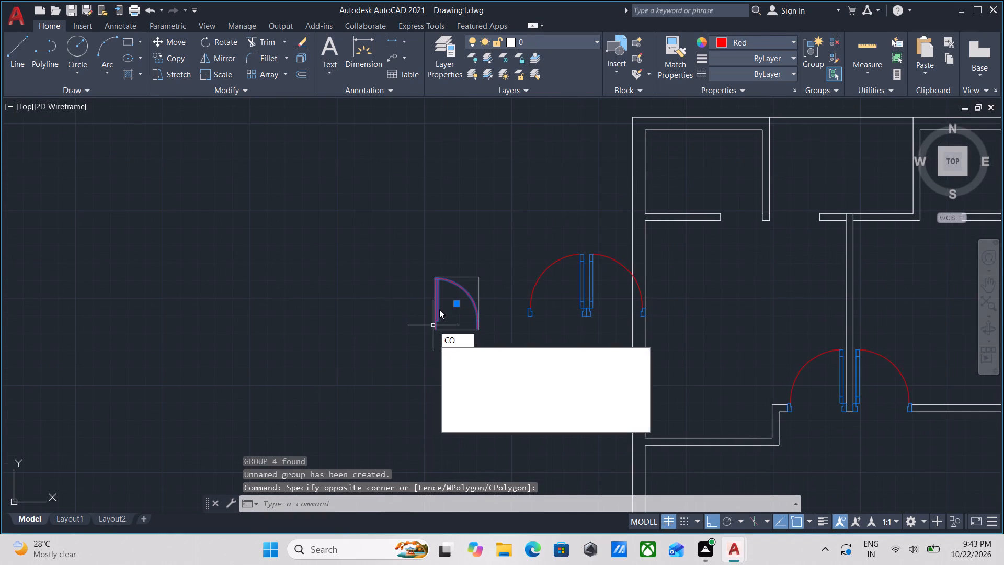
{"action": "key", "text": "Return"}
{"action": "scroll", "coordinate": [453, 320], "scroll_direction": "up", "scroll_amount": 3}
{"action": "scroll", "coordinate": [405, 341], "scroll_direction": "up", "scroll_amount": 2}
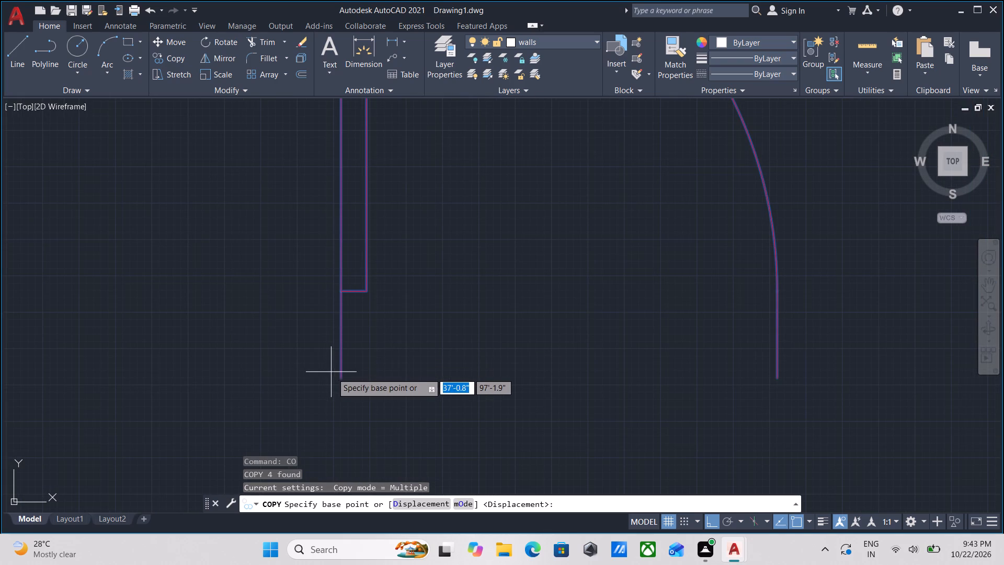
{"action": "left_click", "coordinate": [338, 379]}
{"action": "key", "text": "F8"}
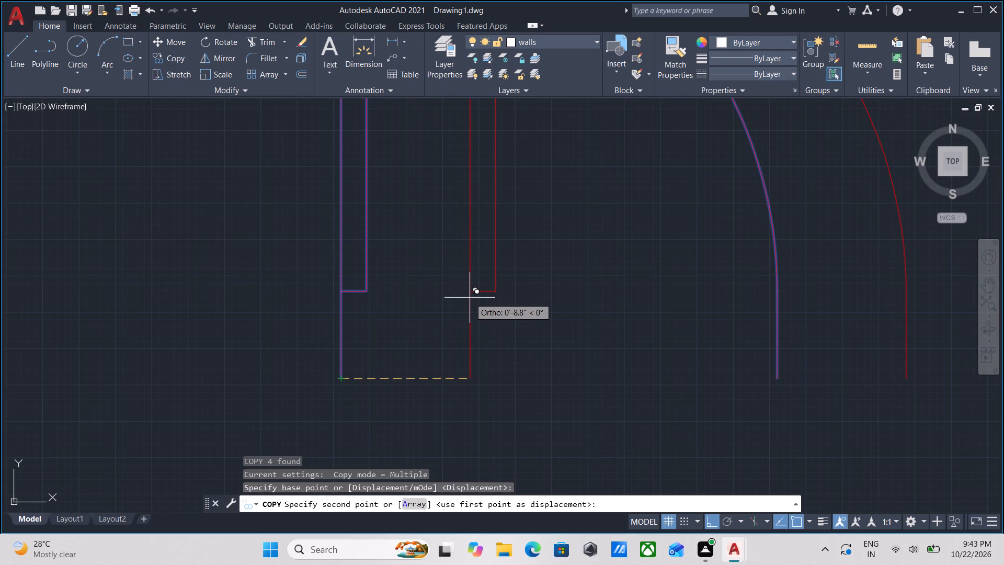
{"action": "scroll", "coordinate": [475, 289], "scroll_direction": "down", "scroll_amount": 4}
{"action": "middle_click_drag", "start_coordinate": [516, 284], "coordinate": [276, 326]}
{"action": "scroll", "coordinate": [569, 248], "scroll_direction": "down", "scroll_amount": 1}
{"action": "middle_click_drag", "start_coordinate": [568, 254], "coordinate": [459, 345]}
{"action": "scroll", "coordinate": [538, 298], "scroll_direction": "up", "scroll_amount": 3}
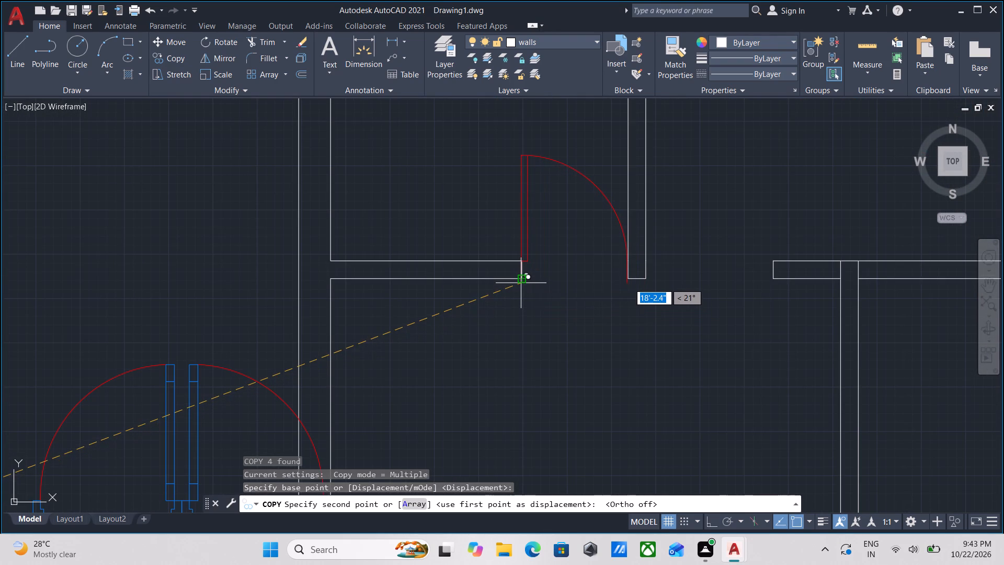
{"action": "left_click", "coordinate": [521, 280]}
Place another copy of the 2'-6" door in the upper-right small room's doorway, aligned to the wall corner, and finish copying.
{"action": "scroll", "coordinate": [580, 277], "scroll_direction": "down", "scroll_amount": 2}
{"action": "middle_click_drag", "start_coordinate": [580, 277], "coordinate": [478, 295]}
{"action": "scroll", "coordinate": [666, 303], "scroll_direction": "up", "scroll_amount": 3}
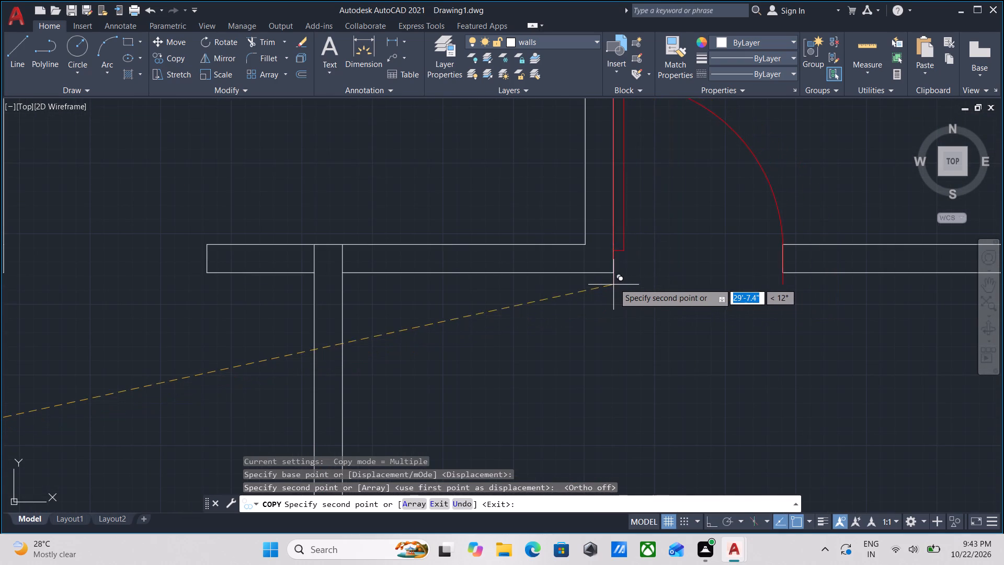
{"action": "left_click", "coordinate": [615, 268]}
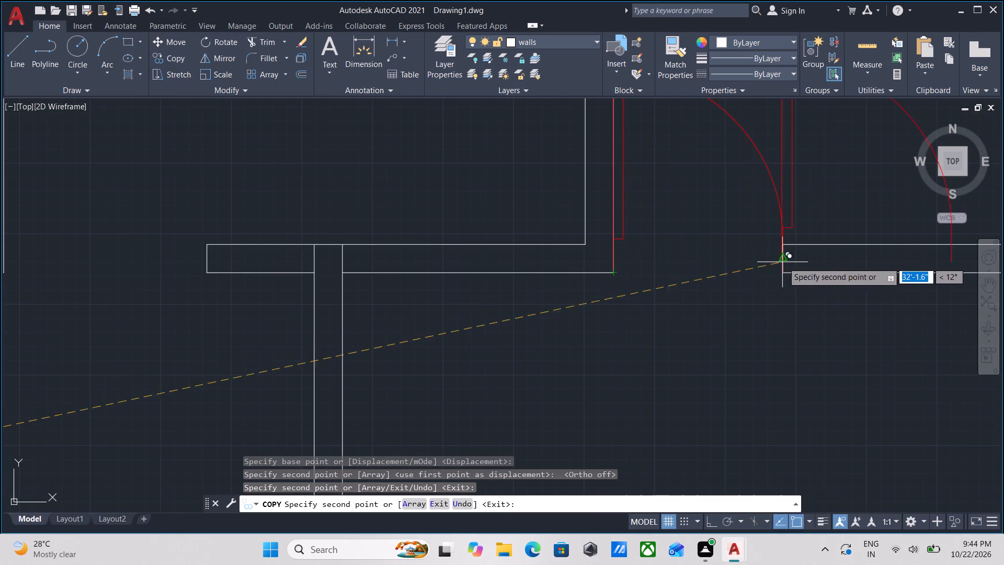
{"action": "scroll", "coordinate": [783, 262], "scroll_direction": "down", "scroll_amount": 1}
{"action": "middle_click_drag", "start_coordinate": [782, 263], "coordinate": [767, 304]}
{"action": "scroll", "coordinate": [767, 304], "scroll_direction": "down", "scroll_amount": 2}
{"action": "middle_click_drag", "start_coordinate": [756, 290], "coordinate": [739, 314]}
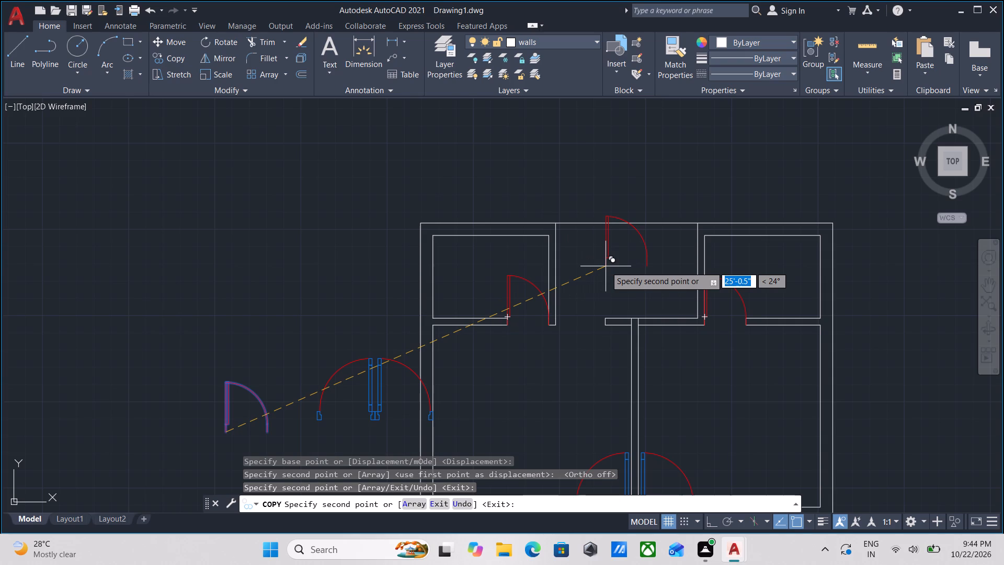
{"action": "scroll", "coordinate": [585, 286], "scroll_direction": "up", "scroll_amount": 1}
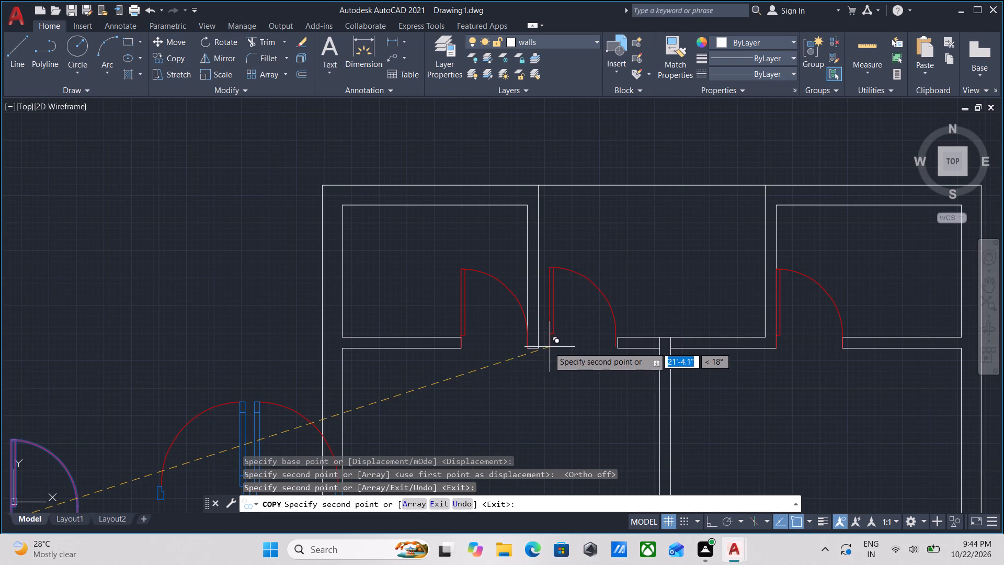
{"action": "middle_click_drag", "start_coordinate": [556, 303], "coordinate": [579, 261]}
{"action": "key", "text": "Escape"}
Measure the width of the middle opening between the two small upper rooms with a linear dimension, without placing it.
{"action": "scroll", "coordinate": [594, 307], "scroll_direction": "down", "scroll_amount": 2}
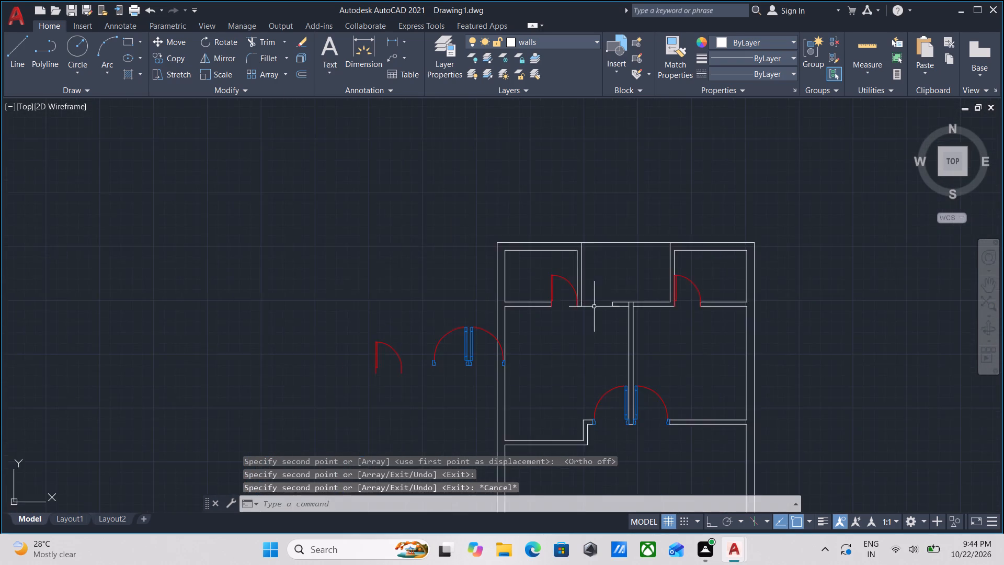
{"action": "scroll", "coordinate": [594, 307], "scroll_direction": "up", "scroll_amount": 3}
{"action": "middle_click_drag", "start_coordinate": [589, 308], "coordinate": [593, 330]}
{"action": "type", "text": "DLI"}
{"action": "key", "text": "Return"}
{"action": "scroll", "coordinate": [590, 336], "scroll_direction": "up", "scroll_amount": 2}
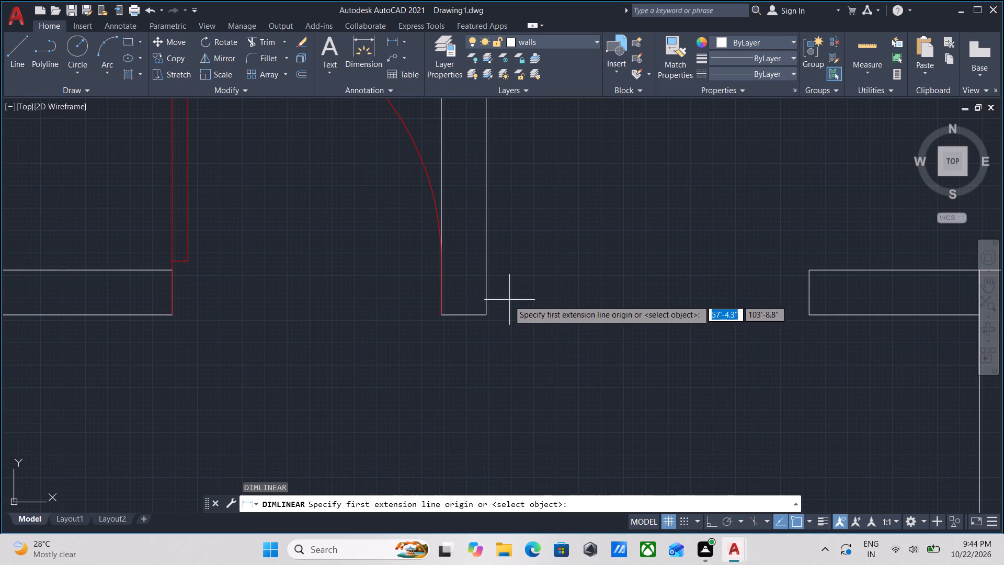
{"action": "left_click", "coordinate": [490, 299]}
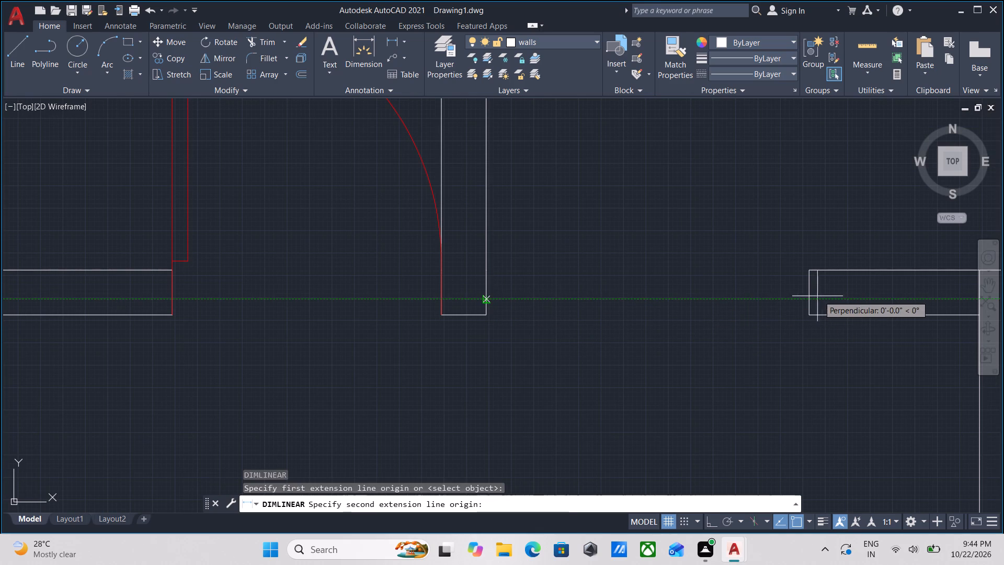
{"action": "left_click", "coordinate": [809, 299]}
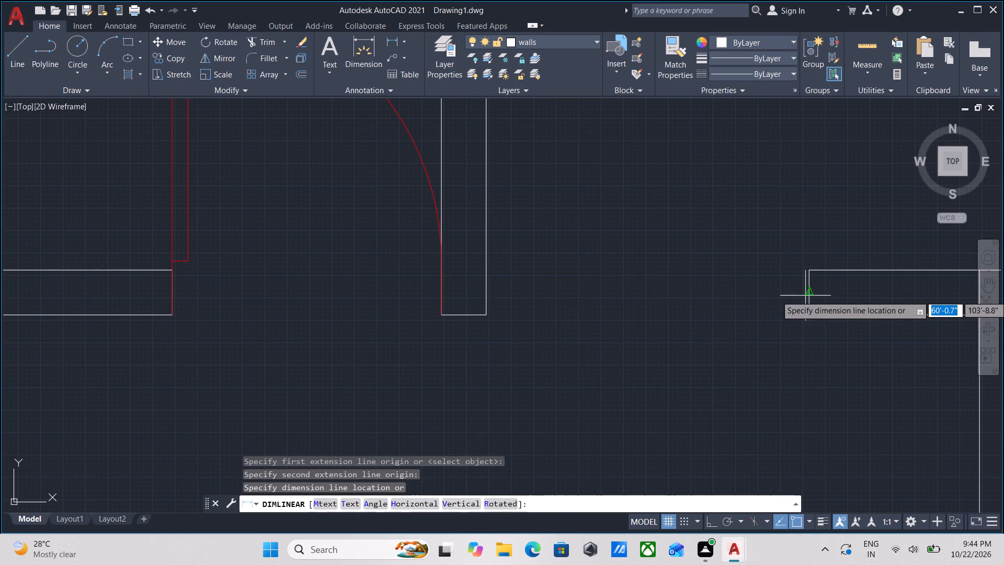
{"action": "key", "text": "Escape"}
{"action": "scroll", "coordinate": [804, 302], "scroll_direction": "down", "scroll_amount": 4}
{"action": "middle_click_drag", "start_coordinate": [757, 298], "coordinate": [750, 242]}
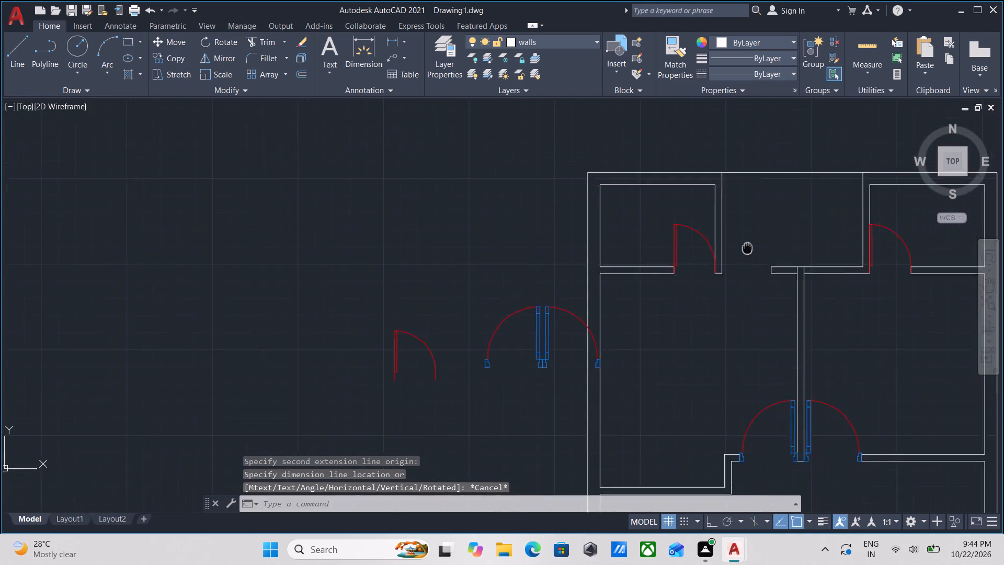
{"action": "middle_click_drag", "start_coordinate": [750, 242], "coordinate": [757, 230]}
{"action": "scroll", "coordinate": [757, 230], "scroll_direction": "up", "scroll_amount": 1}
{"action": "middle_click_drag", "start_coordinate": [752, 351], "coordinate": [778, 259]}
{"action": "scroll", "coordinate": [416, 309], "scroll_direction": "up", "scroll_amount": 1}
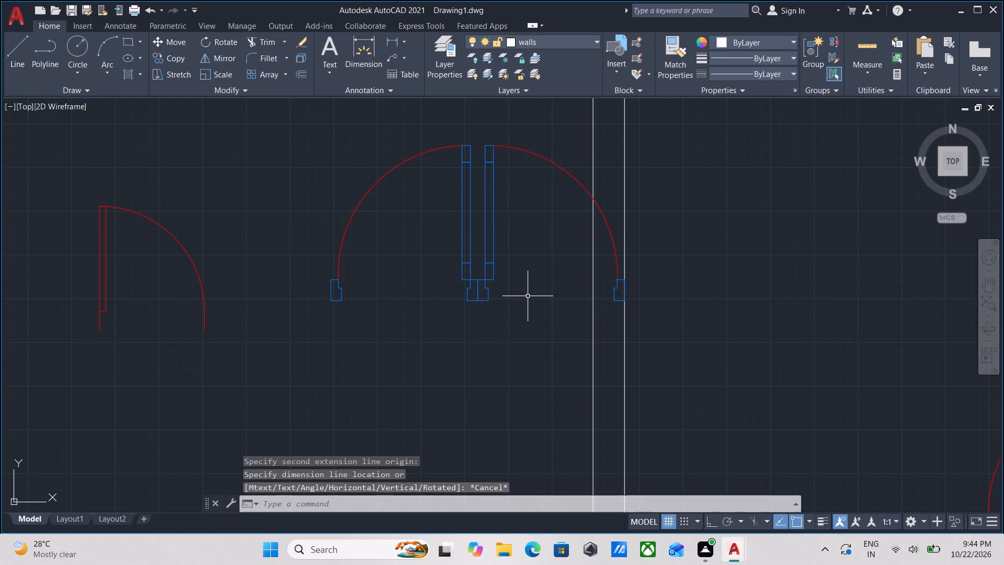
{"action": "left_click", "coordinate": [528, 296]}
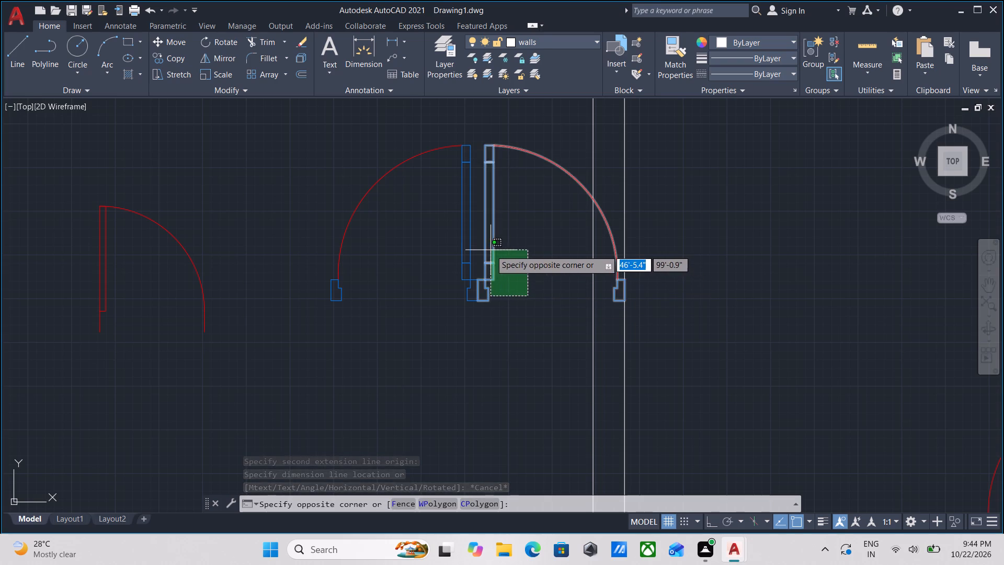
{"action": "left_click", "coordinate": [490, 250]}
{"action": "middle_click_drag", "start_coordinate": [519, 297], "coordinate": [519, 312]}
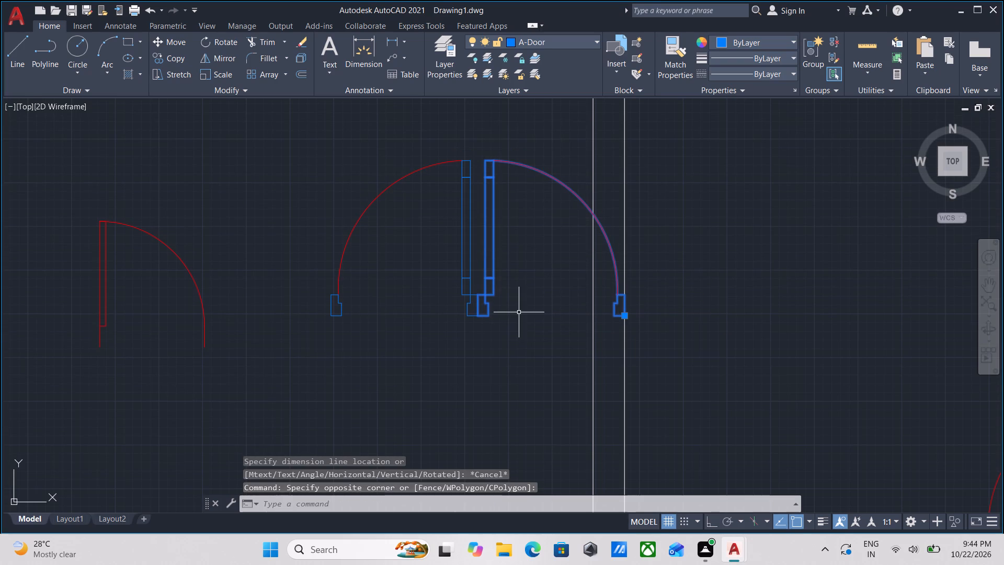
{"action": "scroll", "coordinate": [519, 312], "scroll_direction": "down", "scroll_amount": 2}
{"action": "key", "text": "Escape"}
Scale the right-hand door block of the pair outside the plan by reference, from its hinge-side bottom corner, to a 3' overall width.
{"action": "scroll", "coordinate": [494, 288], "scroll_direction": "up", "scroll_amount": 2}
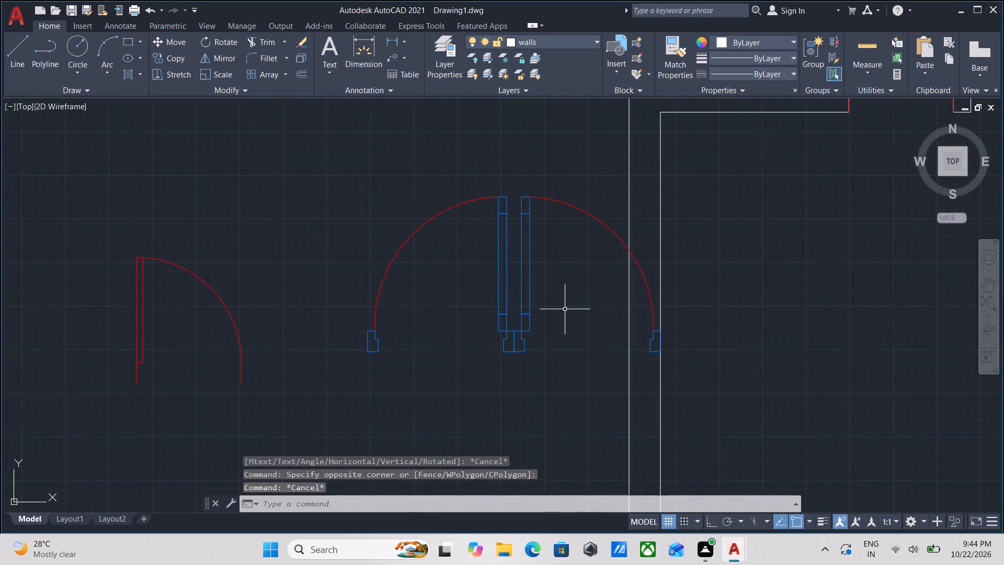
{"action": "scroll", "coordinate": [535, 302], "scroll_direction": "up", "scroll_amount": 3}
{"action": "left_click", "coordinate": [544, 305]}
{"action": "left_click", "coordinate": [503, 281]}
{"action": "scroll", "coordinate": [544, 285], "scroll_direction": "down", "scroll_amount": 2}
{"action": "middle_click_drag", "start_coordinate": [544, 285], "coordinate": [544, 285]}
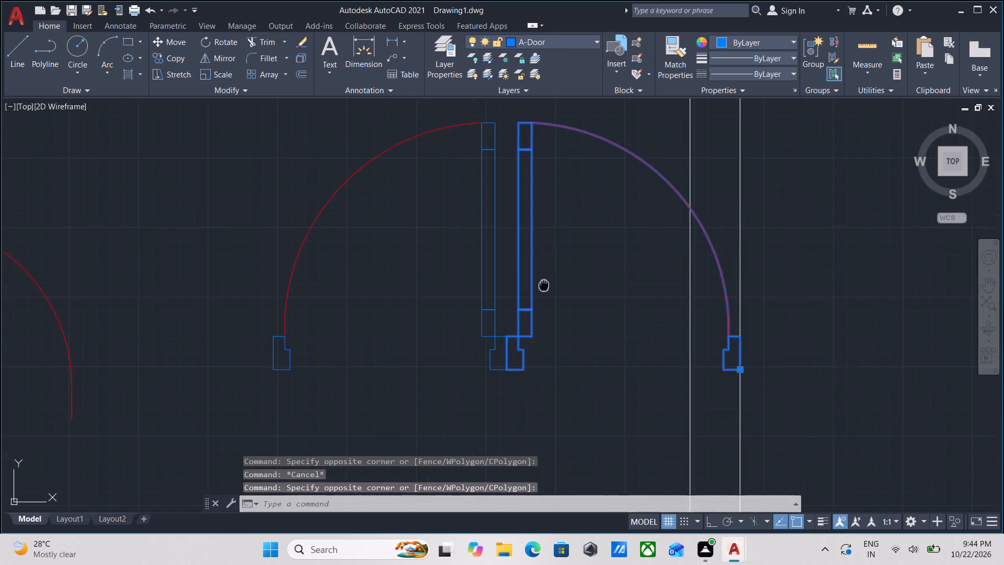
{"action": "middle_click_drag", "start_coordinate": [544, 285], "coordinate": [487, 285]}
{"action": "type", "text": "SCA"}
{"action": "key", "text": "Return"}
{"action": "scroll", "coordinate": [477, 399], "scroll_direction": "up", "scroll_amount": 2}
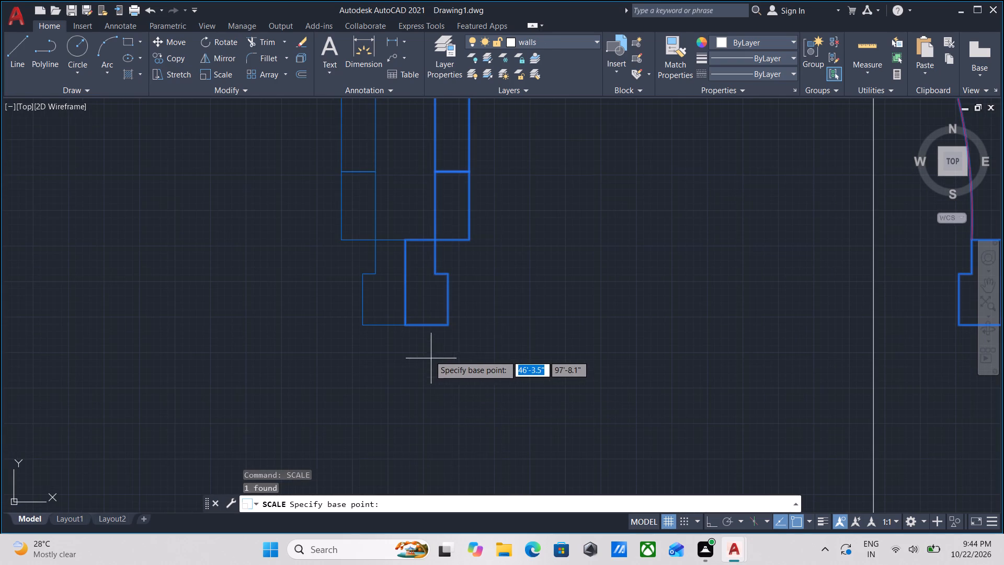
{"action": "left_click", "coordinate": [406, 326]}
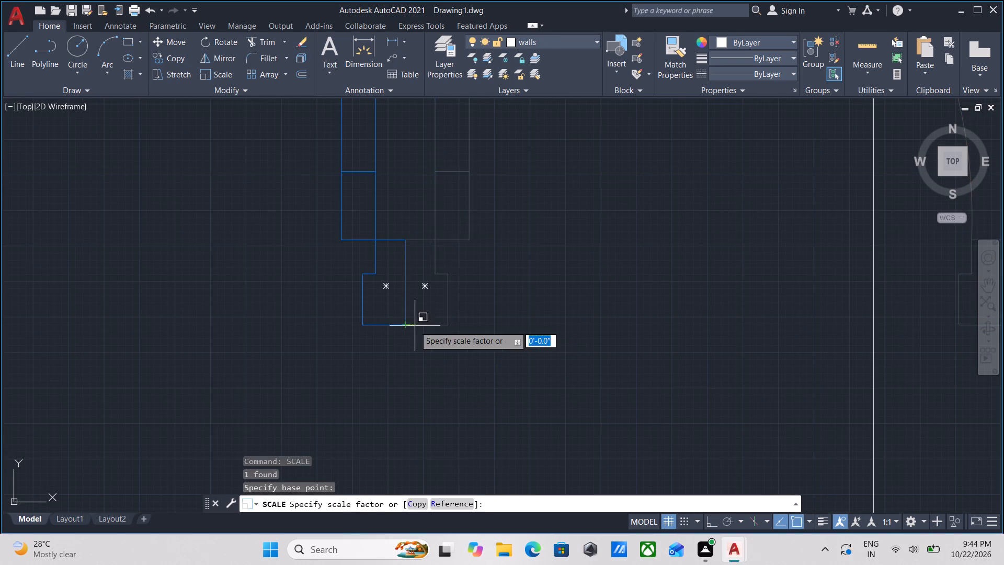
{"action": "middle_click_drag", "start_coordinate": [525, 328], "coordinate": [468, 335]}
{"action": "key", "text": "F8"}
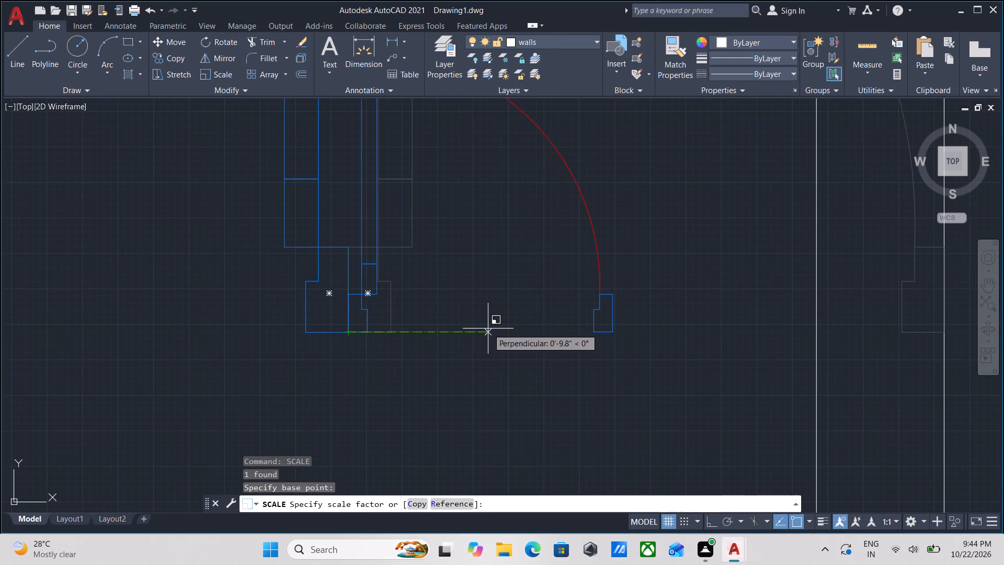
{"action": "key", "text": "r"}
{"action": "key", "text": "Return"}
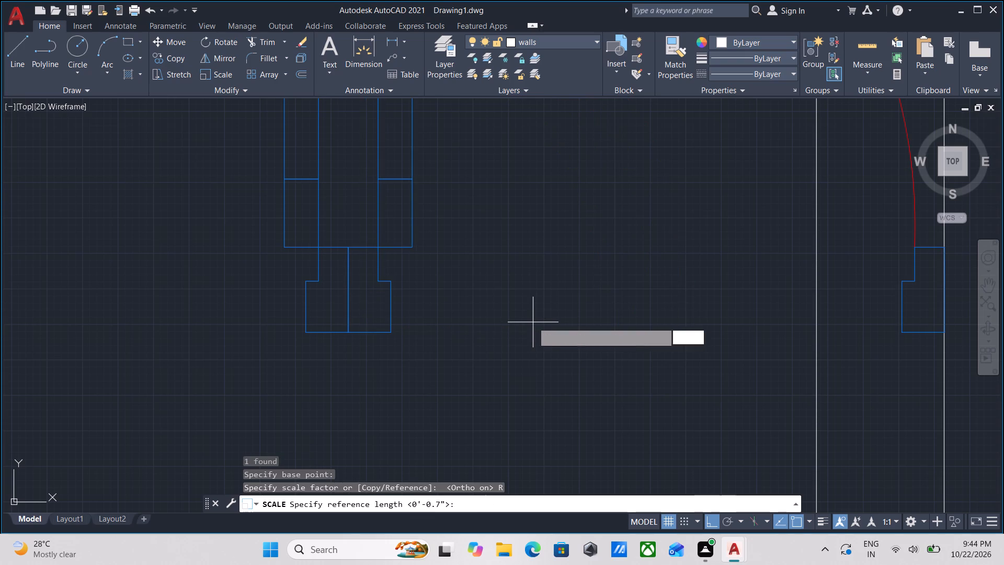
{"action": "left_click", "coordinate": [350, 333]}
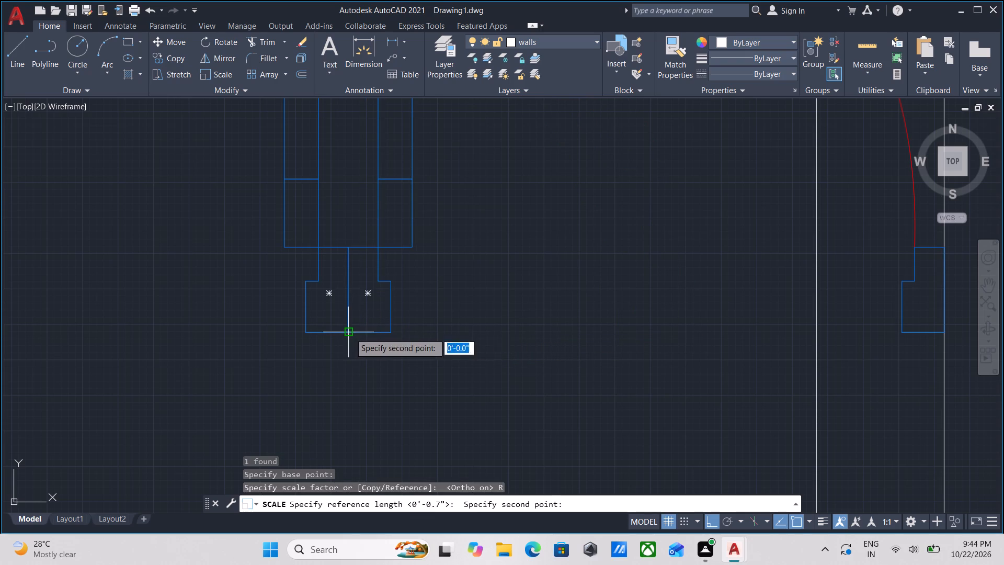
{"action": "middle_click_drag", "start_coordinate": [525, 325], "coordinate": [323, 329]}
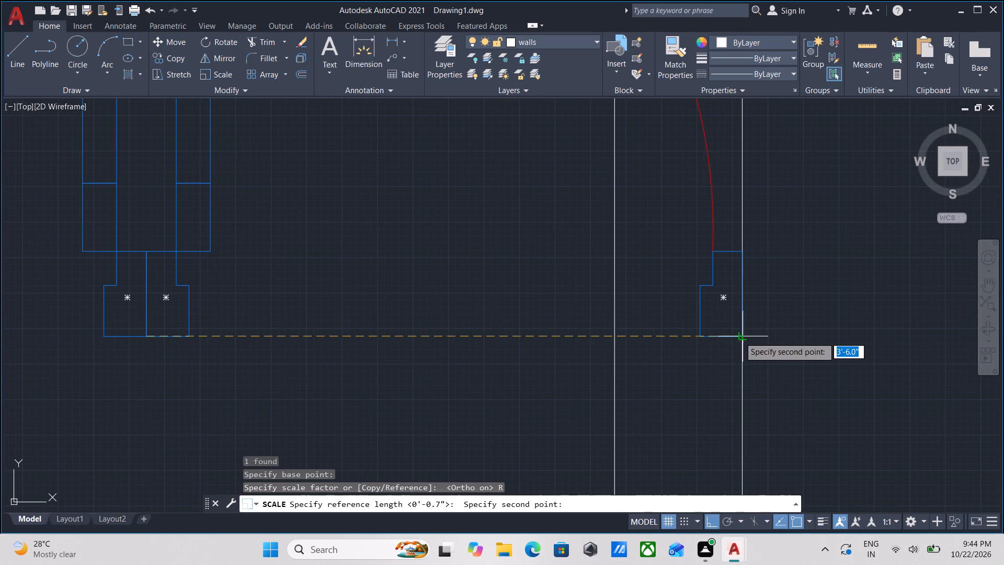
{"action": "left_click", "coordinate": [741, 337]}
{"action": "scroll", "coordinate": [829, 324], "scroll_direction": "down", "scroll_amount": 2}
{"action": "middle_click_drag", "start_coordinate": [829, 324], "coordinate": [641, 340]}
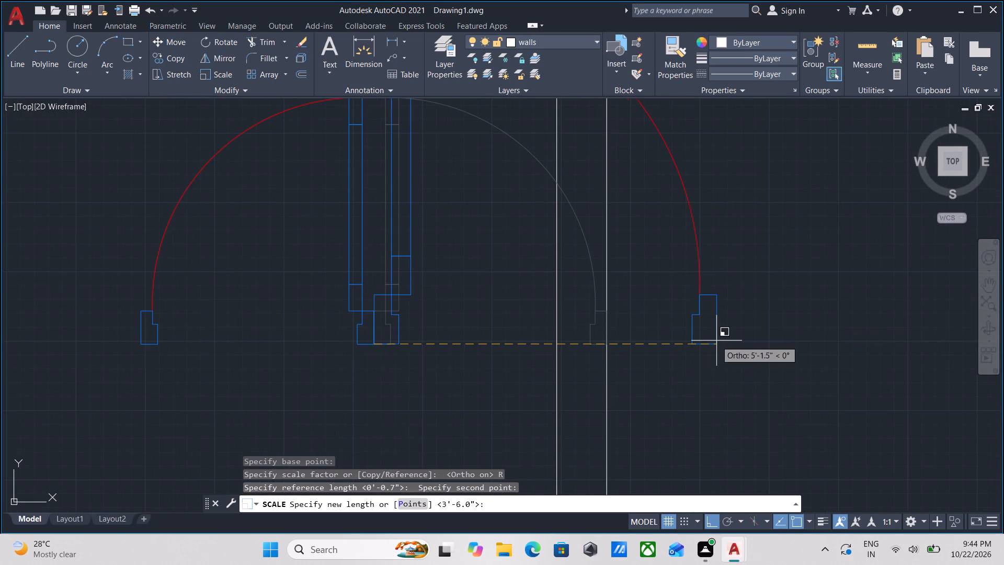
{"action": "type", "text": "3'"}
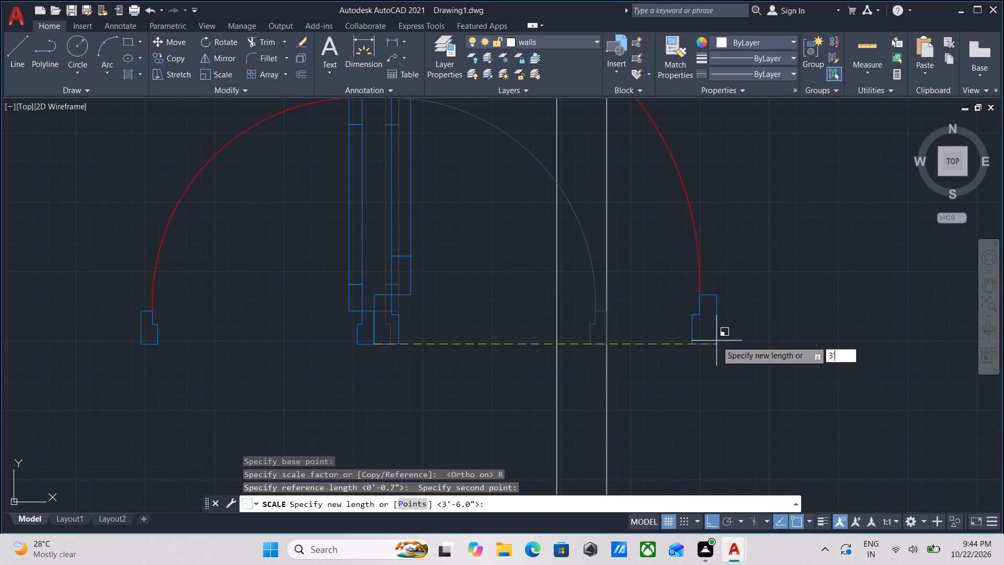
{"action": "key", "text": "Return"}
Copy the 3' door block by its hinge-side bottom corner into the top middle room's opening, against the end of the adjoining wall.
{"action": "scroll", "coordinate": [716, 341], "scroll_direction": "down", "scroll_amount": 2}
{"action": "scroll", "coordinate": [618, 276], "scroll_direction": "up", "scroll_amount": 2}
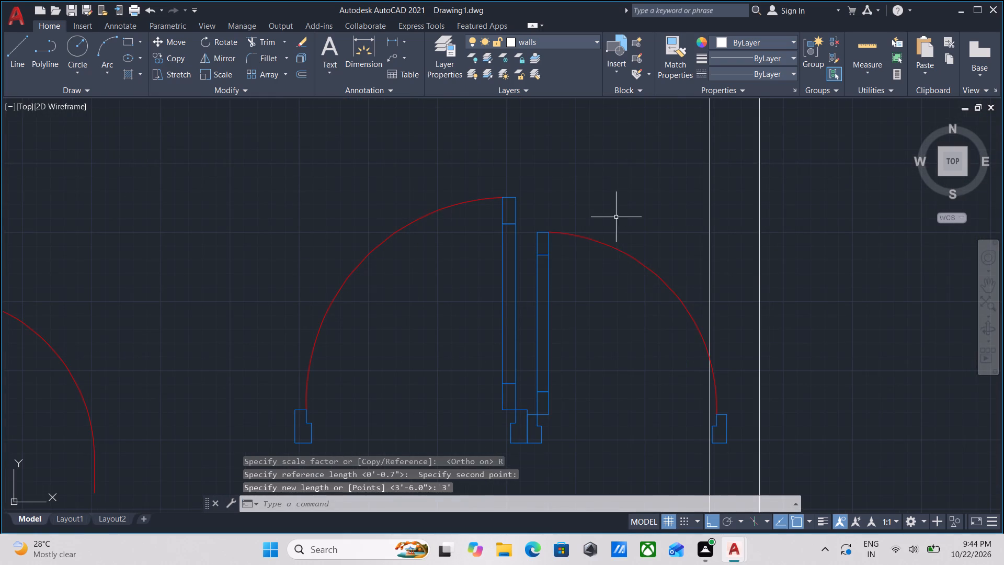
{"action": "left_click", "coordinate": [616, 215]}
{"action": "left_click", "coordinate": [599, 260]}
{"action": "scroll", "coordinate": [599, 262], "scroll_direction": "down", "scroll_amount": 1}
{"action": "middle_click_drag", "start_coordinate": [599, 262], "coordinate": [620, 291]}
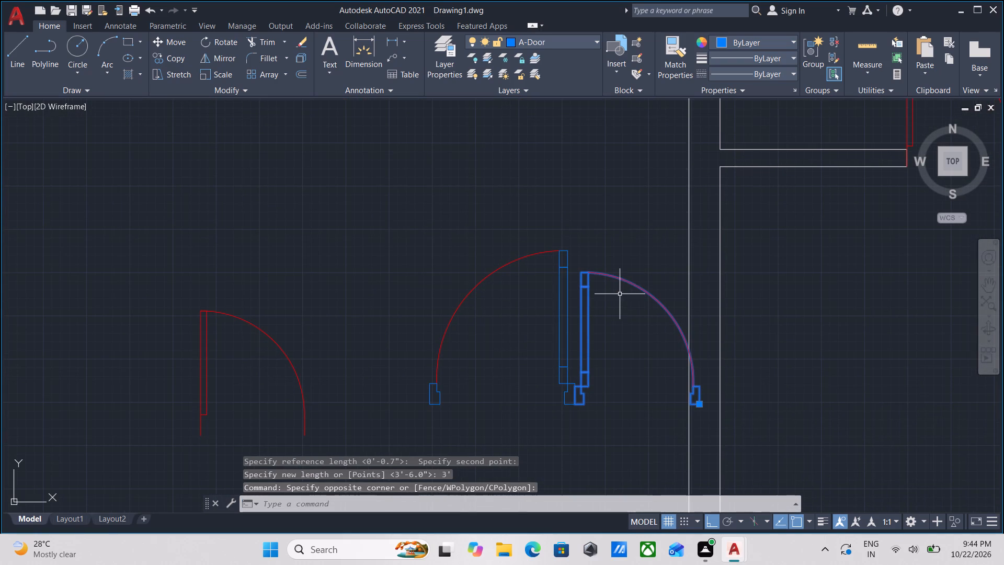
{"action": "type", "text": "CO"}
{"action": "key", "text": "Return"}
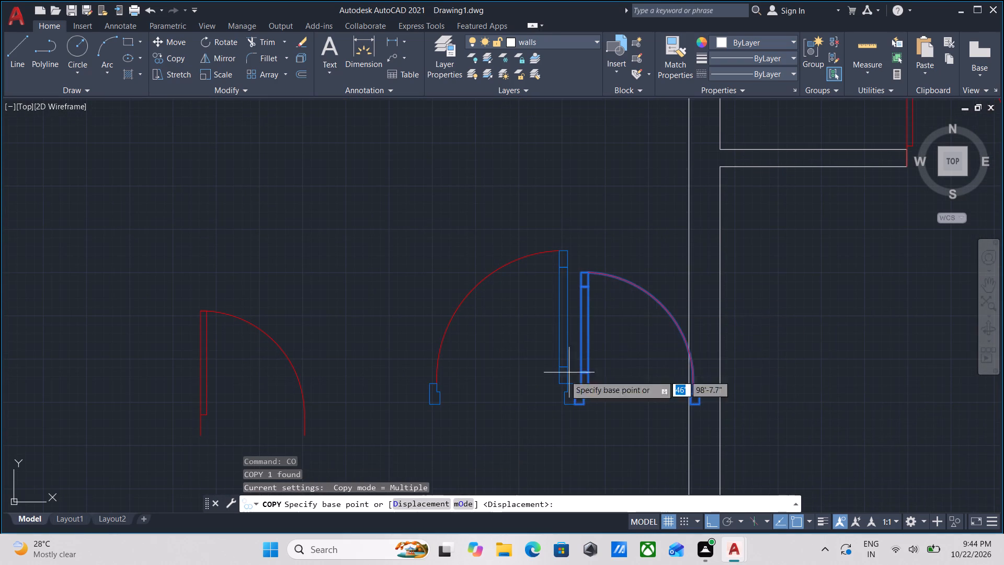
{"action": "scroll", "coordinate": [566, 406], "scroll_direction": "up", "scroll_amount": 3}
{"action": "left_click", "coordinate": [601, 404]}
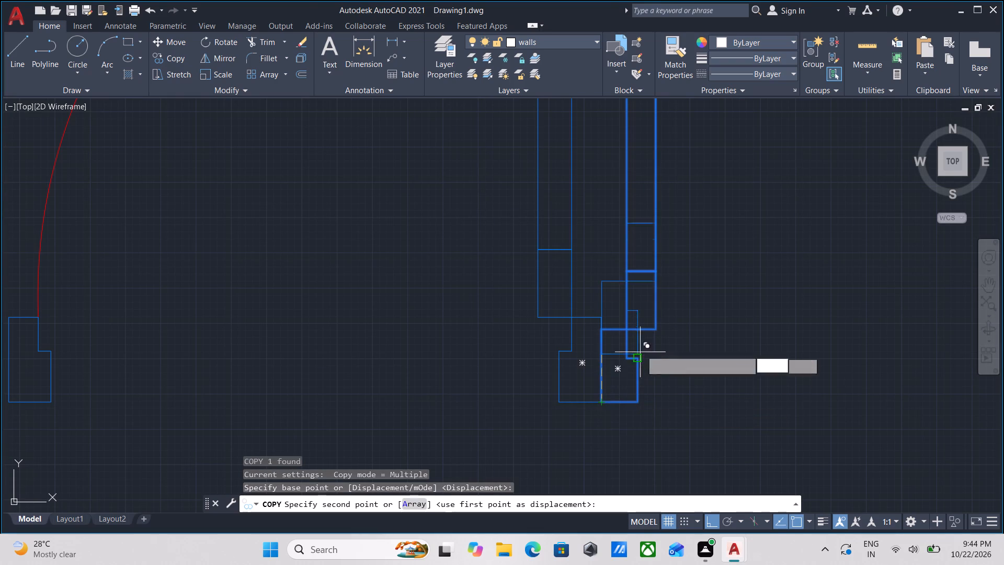
{"action": "key", "text": "F8"}
{"action": "scroll", "coordinate": [717, 308], "scroll_direction": "down", "scroll_amount": 4}
{"action": "middle_click_drag", "start_coordinate": [718, 308], "coordinate": [386, 366]}
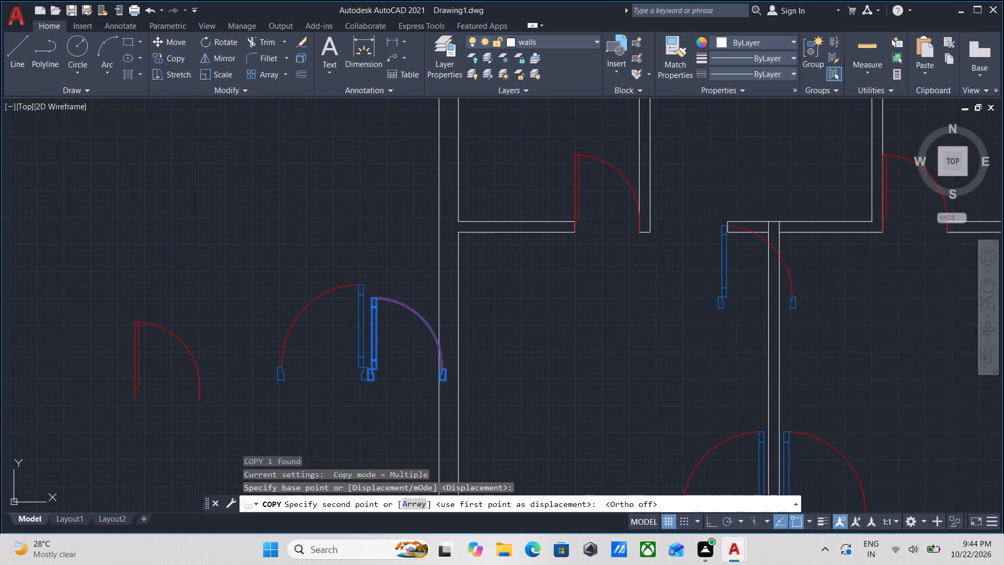
{"action": "scroll", "coordinate": [669, 267], "scroll_direction": "up", "scroll_amount": 1}
{"action": "middle_click_drag", "start_coordinate": [669, 267], "coordinate": [645, 325]}
{"action": "scroll", "coordinate": [626, 267], "scroll_direction": "up", "scroll_amount": 3}
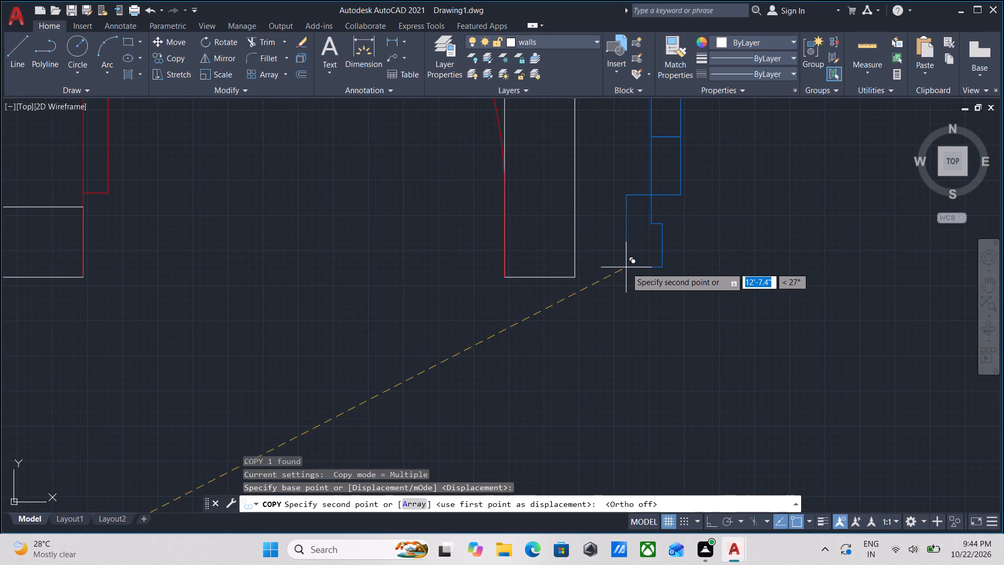
{"action": "left_click", "coordinate": [578, 276]}
{"action": "scroll", "coordinate": [623, 268], "scroll_direction": "down", "scroll_amount": 2}
{"action": "middle_click_drag", "start_coordinate": [623, 268], "coordinate": [531, 327]}
{"action": "key", "text": "Escape"}
Examine the placed doors and the remaining door openings across the whole floor plan.
{"action": "scroll", "coordinate": [714, 272], "scroll_direction": "down", "scroll_amount": 3}
{"action": "middle_click_drag", "start_coordinate": [714, 272], "coordinate": [653, 300]}
{"action": "scroll", "coordinate": [653, 300], "scroll_direction": "up", "scroll_amount": 3}
{"action": "scroll", "coordinate": [656, 291], "scroll_direction": "down", "scroll_amount": 1}
{"action": "middle_click_drag", "start_coordinate": [656, 290], "coordinate": [638, 300]}
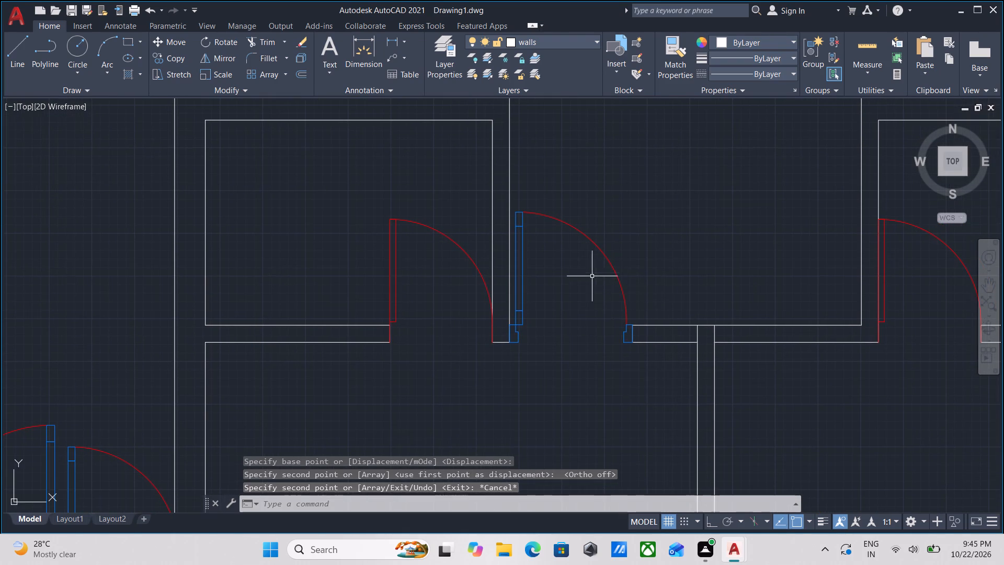
{"action": "scroll", "coordinate": [590, 276], "scroll_direction": "down", "scroll_amount": 1}
{"action": "middle_click", "coordinate": [590, 276]}
{"action": "scroll", "coordinate": [678, 245], "scroll_direction": "down", "scroll_amount": 1}
{"action": "scroll", "coordinate": [681, 276], "scroll_direction": "up", "scroll_amount": 1}
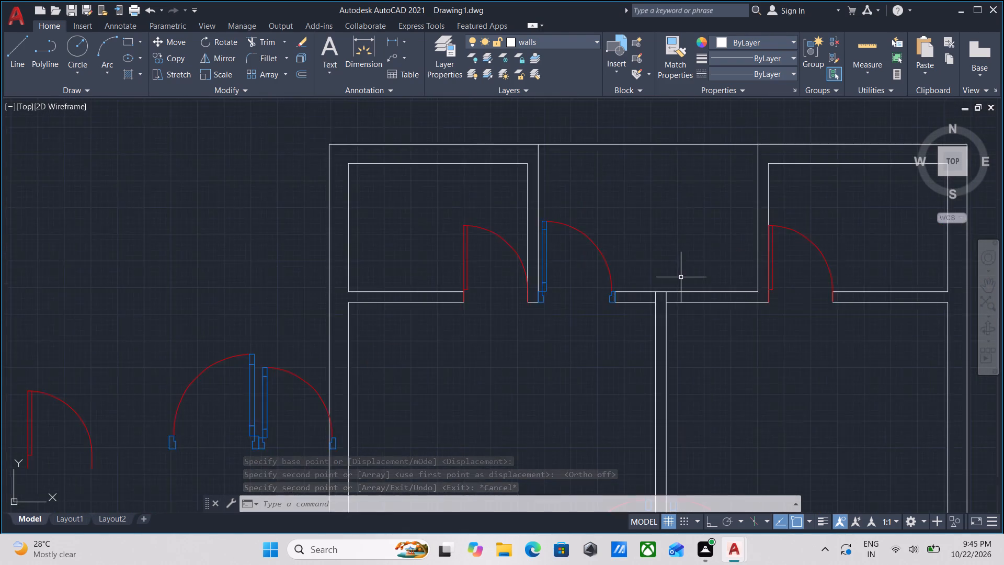
{"action": "scroll", "coordinate": [681, 277], "scroll_direction": "up", "scroll_amount": 1}
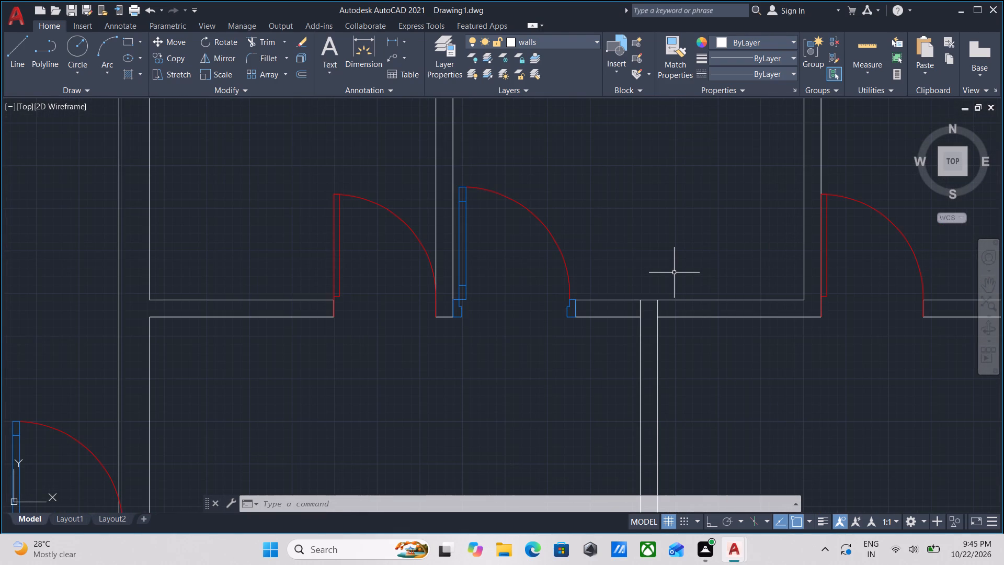
{"action": "scroll", "coordinate": [674, 272], "scroll_direction": "down", "scroll_amount": 2}
{"action": "middle_click_drag", "start_coordinate": [670, 275], "coordinate": [571, 303]}
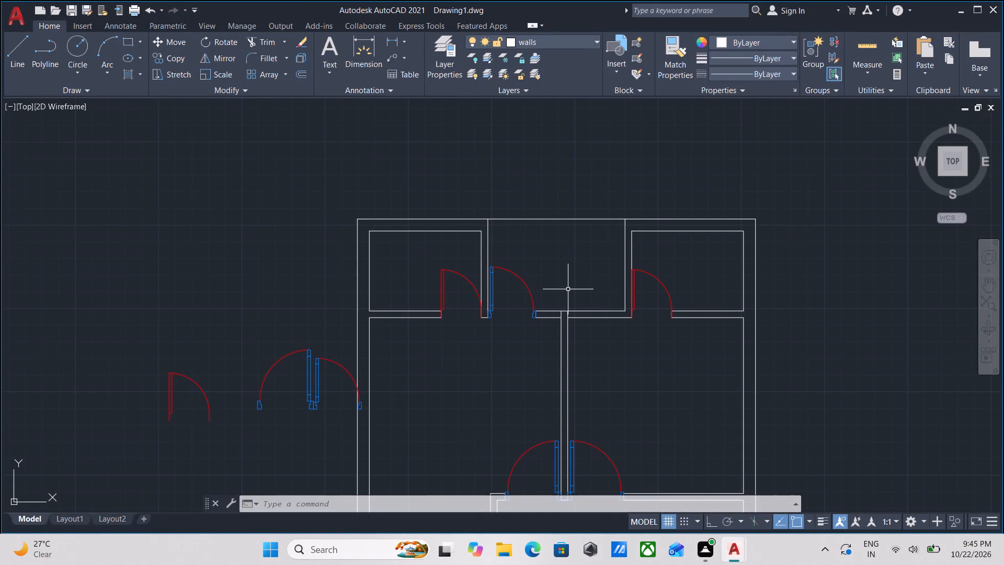
{"action": "scroll", "coordinate": [535, 319], "scroll_direction": "up", "scroll_amount": 1}
{"action": "middle_click_drag", "start_coordinate": [533, 320], "coordinate": [547, 208]}
{"action": "middle_click_drag", "start_coordinate": [524, 250], "coordinate": [533, 194]}
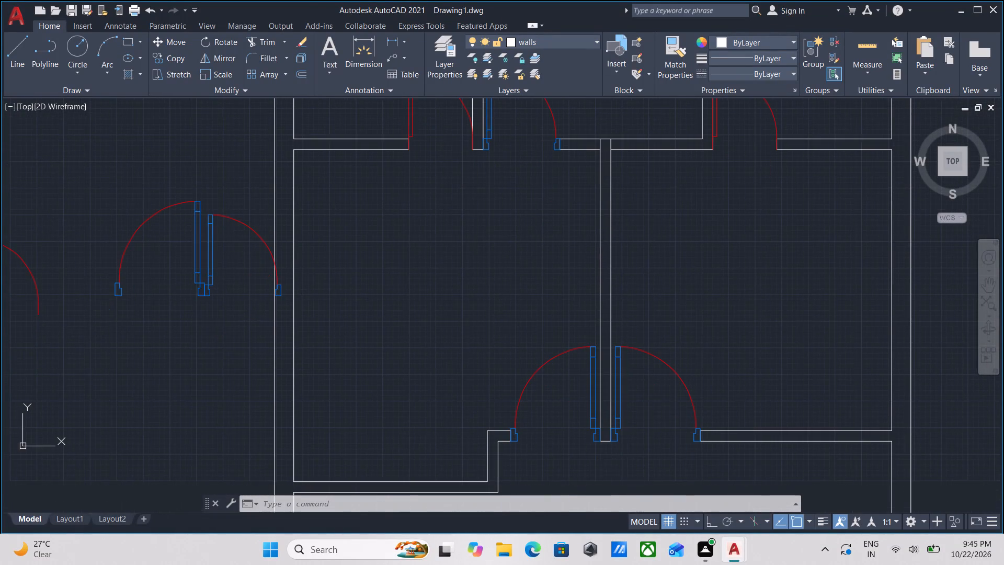
{"action": "scroll", "coordinate": [536, 187], "scroll_direction": "down", "scroll_amount": 1}
{"action": "middle_click_drag", "start_coordinate": [536, 190], "coordinate": [544, 214]}
{"action": "middle_click", "coordinate": [544, 214]}
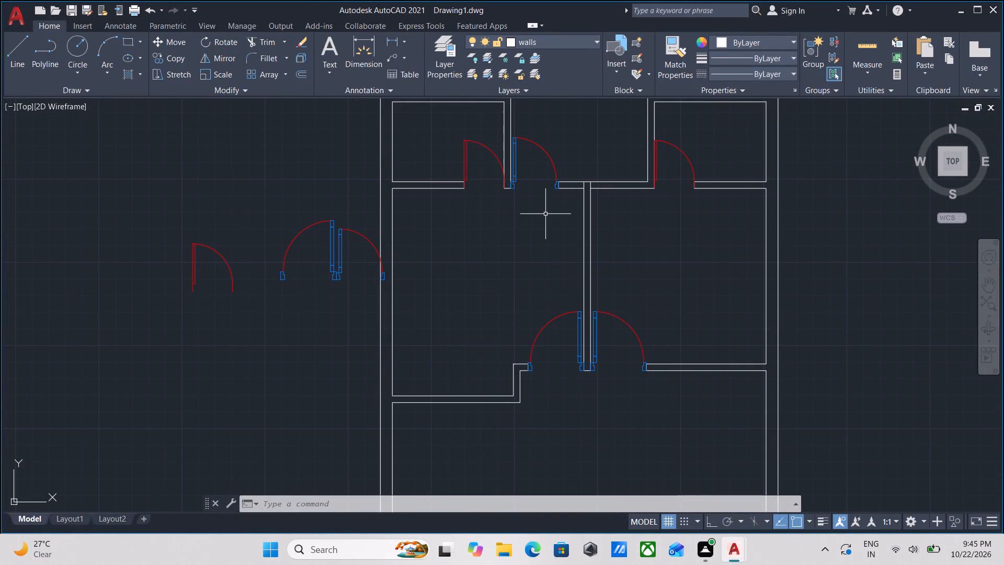
{"action": "scroll", "coordinate": [616, 179], "scroll_direction": "up", "scroll_amount": 2}
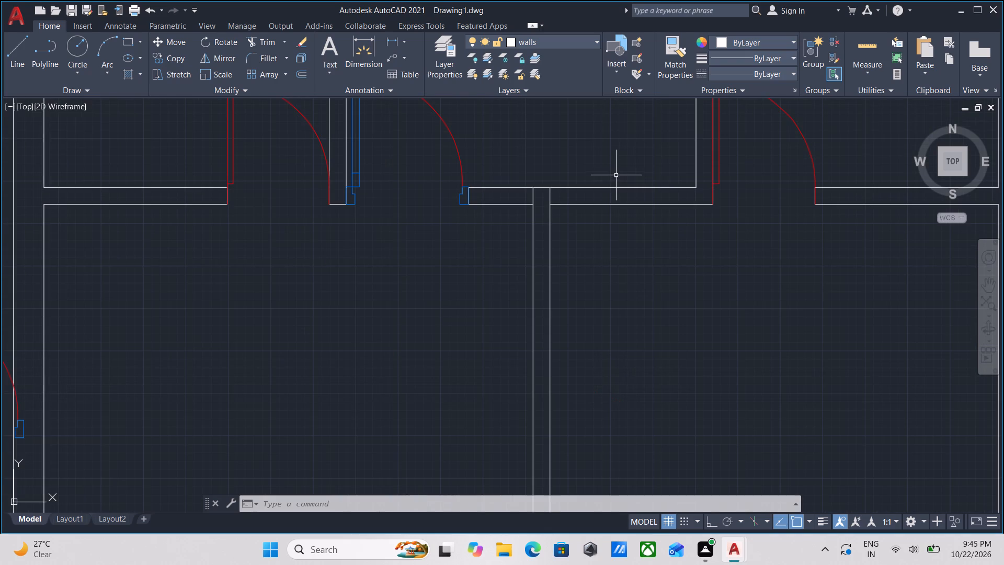
{"action": "scroll", "coordinate": [625, 191], "scroll_direction": "down", "scroll_amount": 3}
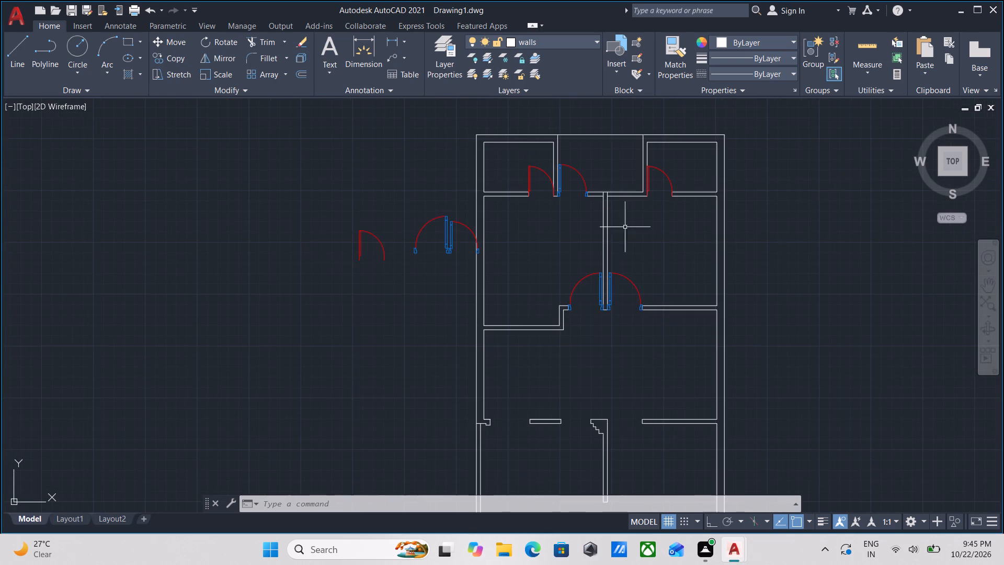
{"action": "middle_click_drag", "start_coordinate": [596, 307], "coordinate": [622, 206]}
{"action": "middle_click_drag", "start_coordinate": [622, 186], "coordinate": [639, 270]}
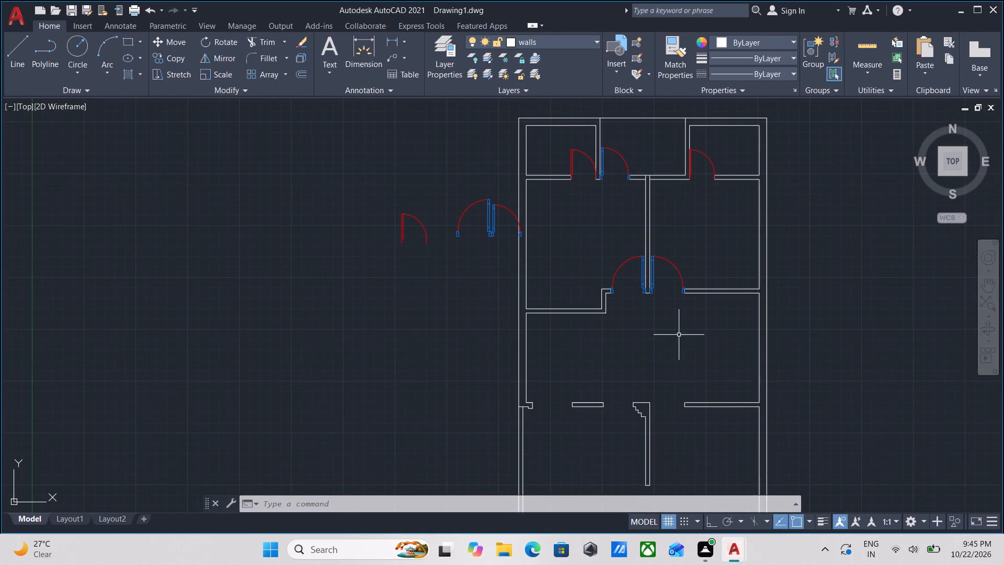
{"action": "scroll", "coordinate": [680, 313], "scroll_direction": "up", "scroll_amount": 2}
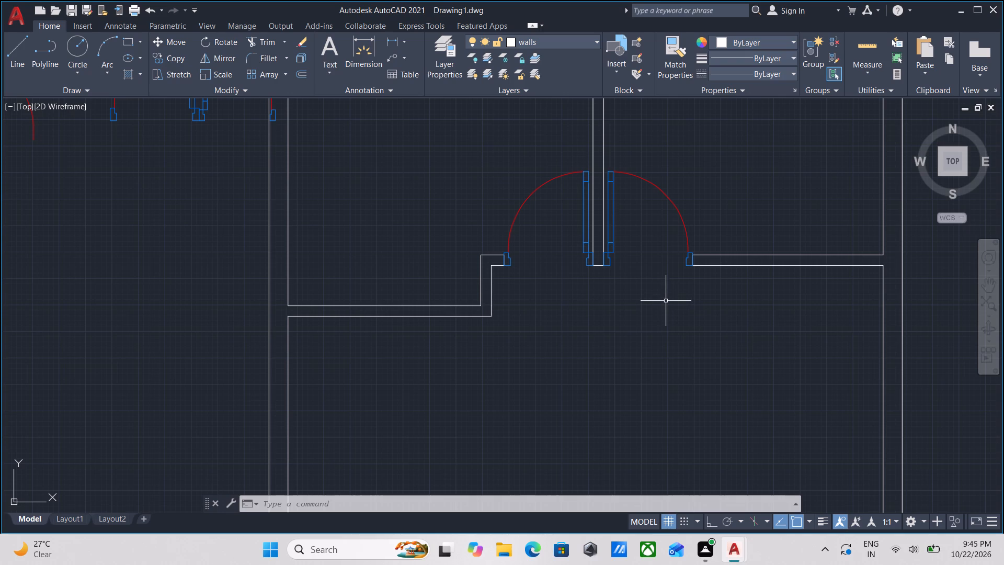
{"action": "scroll", "coordinate": [666, 301], "scroll_direction": "up", "scroll_amount": 1}
{"action": "middle_click_drag", "start_coordinate": [637, 299], "coordinate": [658, 209]}
{"action": "scroll", "coordinate": [658, 206], "scroll_direction": "down", "scroll_amount": 2}
{"action": "middle_click_drag", "start_coordinate": [662, 236], "coordinate": [727, 226]}
{"action": "scroll", "coordinate": [555, 224], "scroll_direction": "down", "scroll_amount": 3}
{"action": "middle_click_drag", "start_coordinate": [573, 245], "coordinate": [615, 282]}
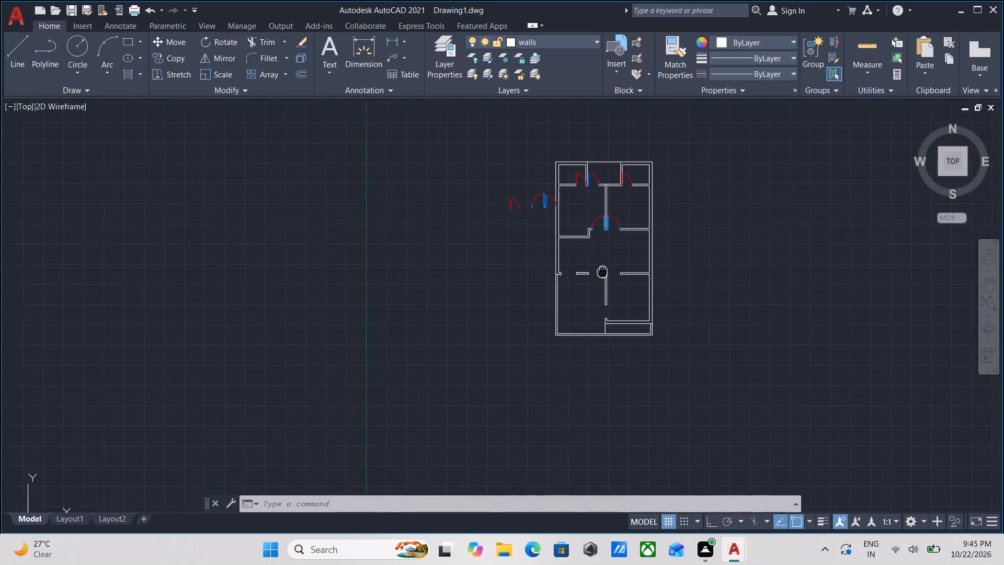
{"action": "middle_click_drag", "start_coordinate": [615, 282], "coordinate": [615, 283]}
Copy the larger door block of the pair outside the plan by its hinge-side bottom corner into the lower-right room's top wall opening.
{"action": "scroll", "coordinate": [561, 208], "scroll_direction": "up", "scroll_amount": 3}
{"action": "scroll", "coordinate": [610, 274], "scroll_direction": "up", "scroll_amount": 2}
{"action": "left_click", "coordinate": [614, 172]}
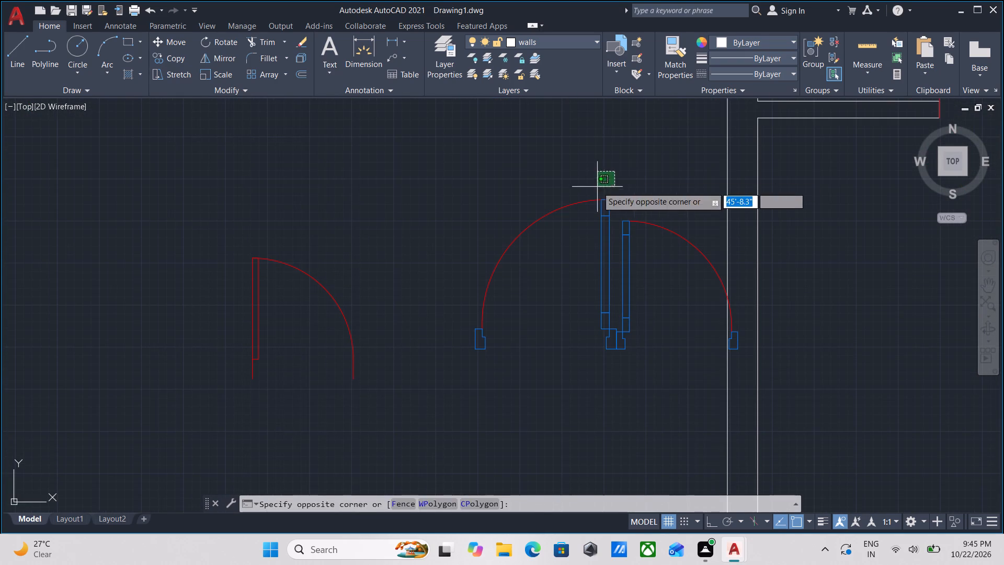
{"action": "left_click", "coordinate": [597, 187]}
{"action": "left_click_drag", "start_coordinate": [620, 178], "coordinate": [615, 199]}
{"action": "left_click", "coordinate": [578, 238]}
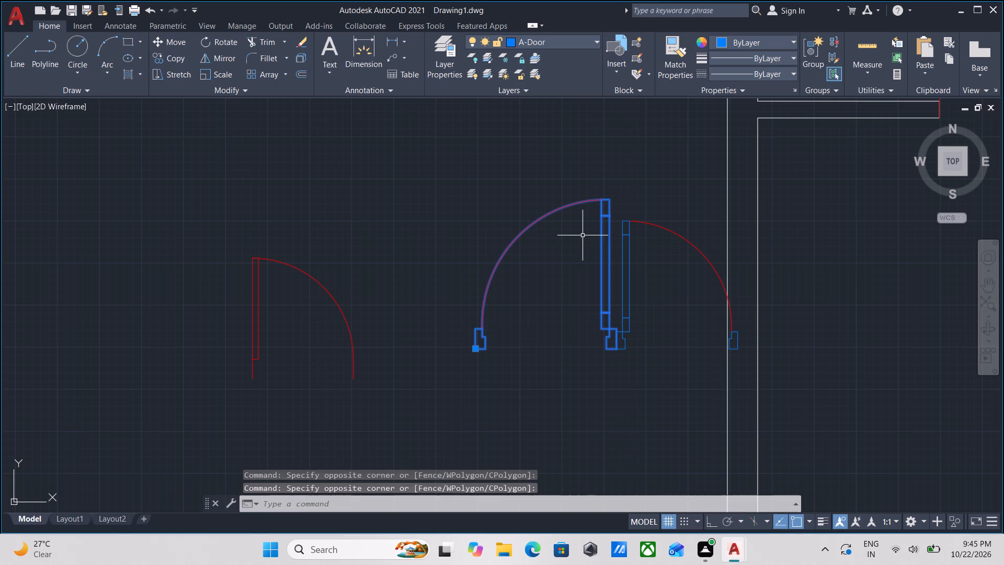
{"action": "key", "text": "v"}
{"action": "key", "text": "BackSpace"}
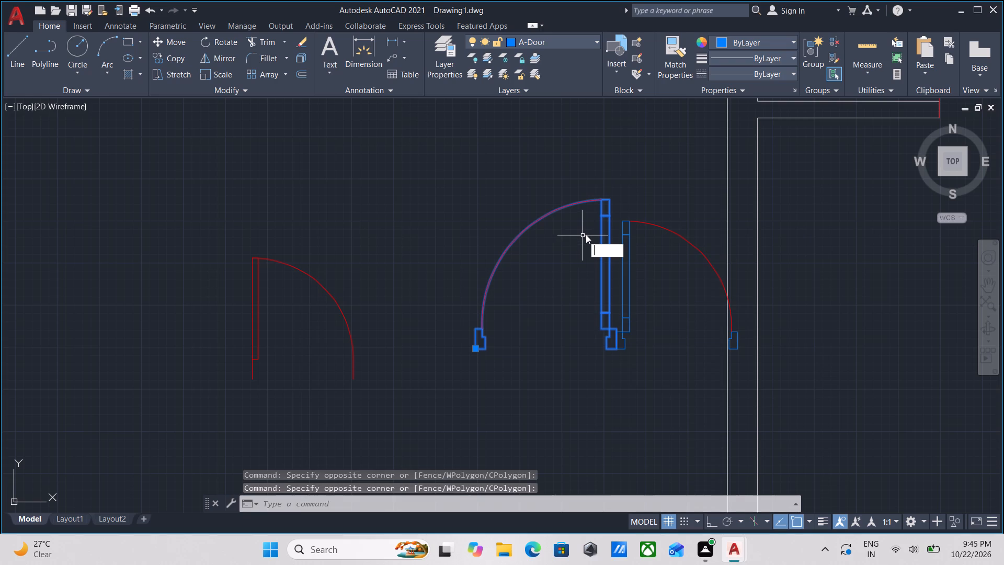
{"action": "key", "text": "Escape"}
{"action": "left_click", "coordinate": [624, 196]}
{"action": "left_click", "coordinate": [584, 210]}
{"action": "type", "text": "CO"}
{"action": "key", "text": "Return"}
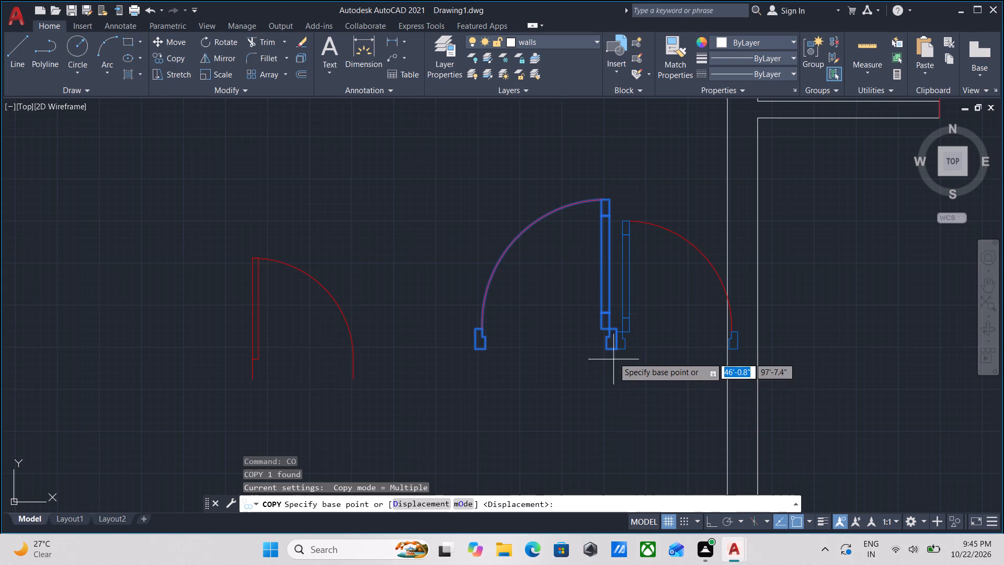
{"action": "scroll", "coordinate": [613, 353], "scroll_direction": "up", "scroll_amount": 2}
{"action": "left_click", "coordinate": [622, 349]}
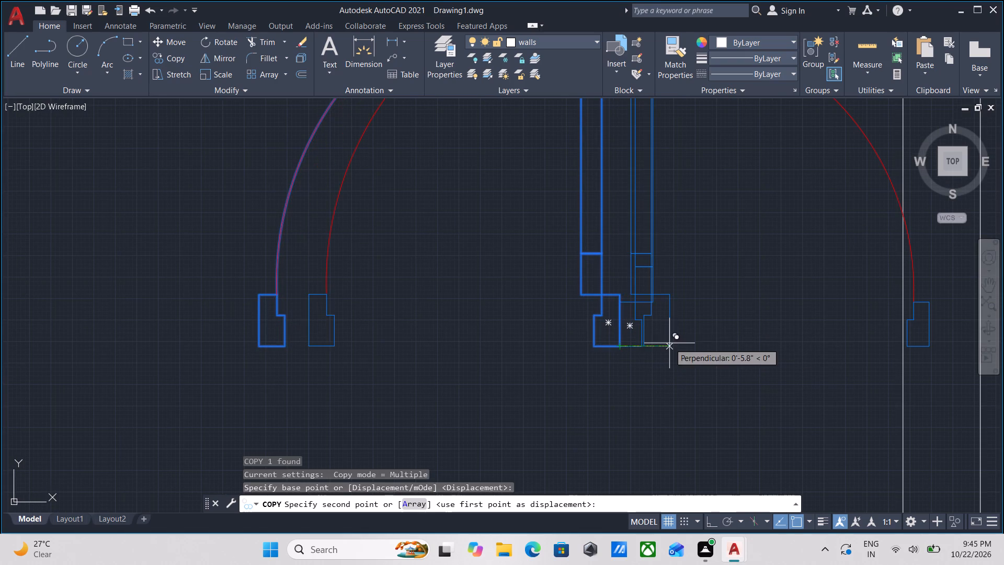
{"action": "scroll", "coordinate": [755, 338], "scroll_direction": "down", "scroll_amount": 2}
{"action": "middle_click_drag", "start_coordinate": [750, 335], "coordinate": [588, 227]}
{"action": "scroll", "coordinate": [617, 247], "scroll_direction": "down", "scroll_amount": 4}
{"action": "middle_click_drag", "start_coordinate": [655, 288], "coordinate": [558, 195]}
{"action": "scroll", "coordinate": [663, 307], "scroll_direction": "up", "scroll_amount": 2}
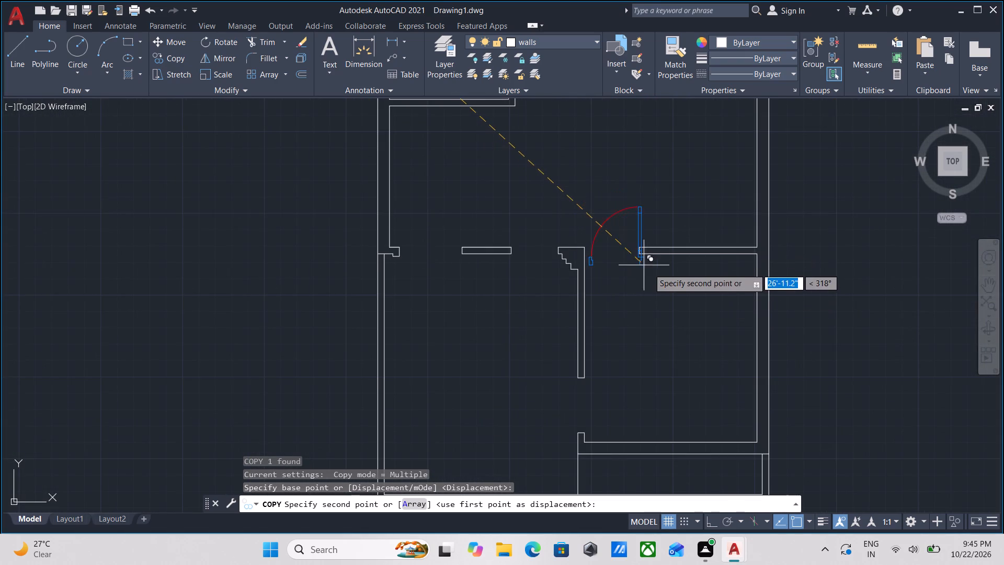
{"action": "scroll", "coordinate": [642, 258], "scroll_direction": "up", "scroll_amount": 5}
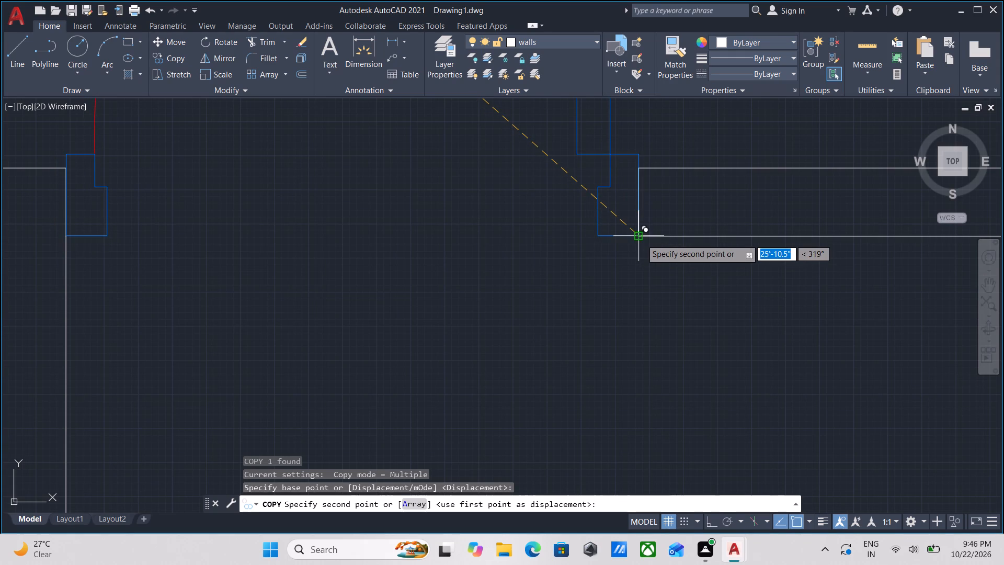
{"action": "left_click", "coordinate": [641, 239]}
{"action": "scroll", "coordinate": [641, 239], "scroll_direction": "down", "scroll_amount": 4}
{"action": "scroll", "coordinate": [648, 300], "scroll_direction": "down", "scroll_amount": 1}
{"action": "middle_click_drag", "start_coordinate": [648, 300], "coordinate": [656, 297]}
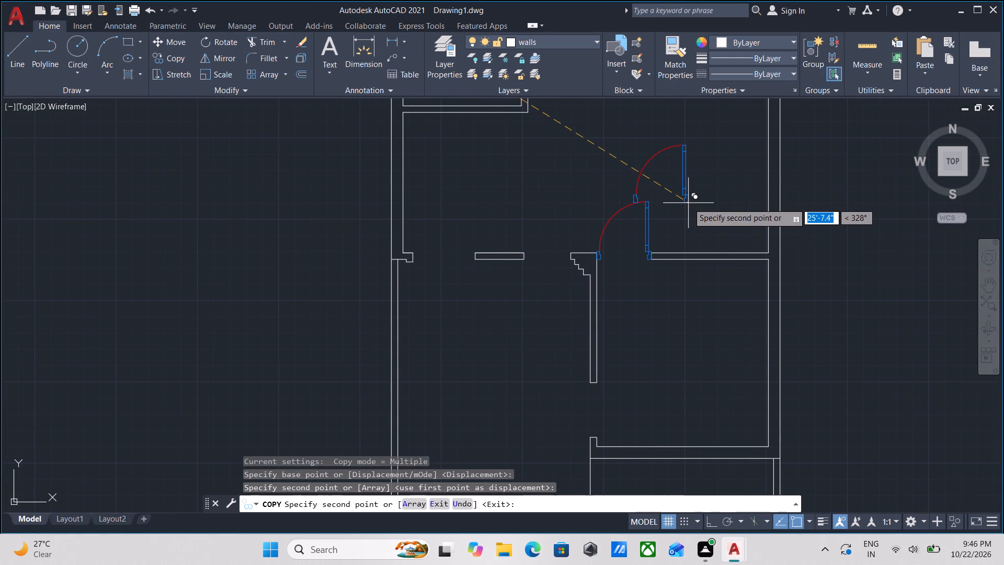
{"action": "key", "text": "Escape"}
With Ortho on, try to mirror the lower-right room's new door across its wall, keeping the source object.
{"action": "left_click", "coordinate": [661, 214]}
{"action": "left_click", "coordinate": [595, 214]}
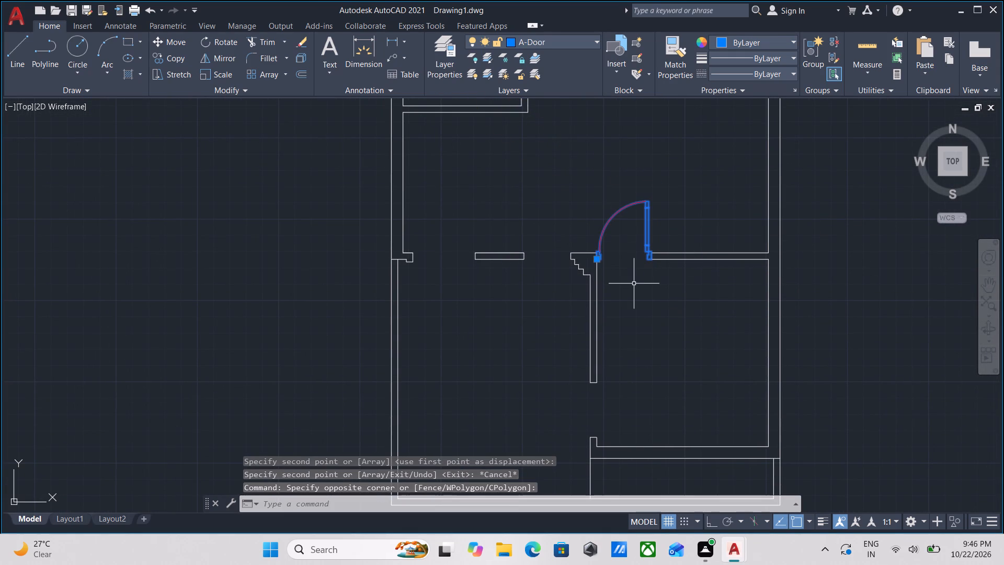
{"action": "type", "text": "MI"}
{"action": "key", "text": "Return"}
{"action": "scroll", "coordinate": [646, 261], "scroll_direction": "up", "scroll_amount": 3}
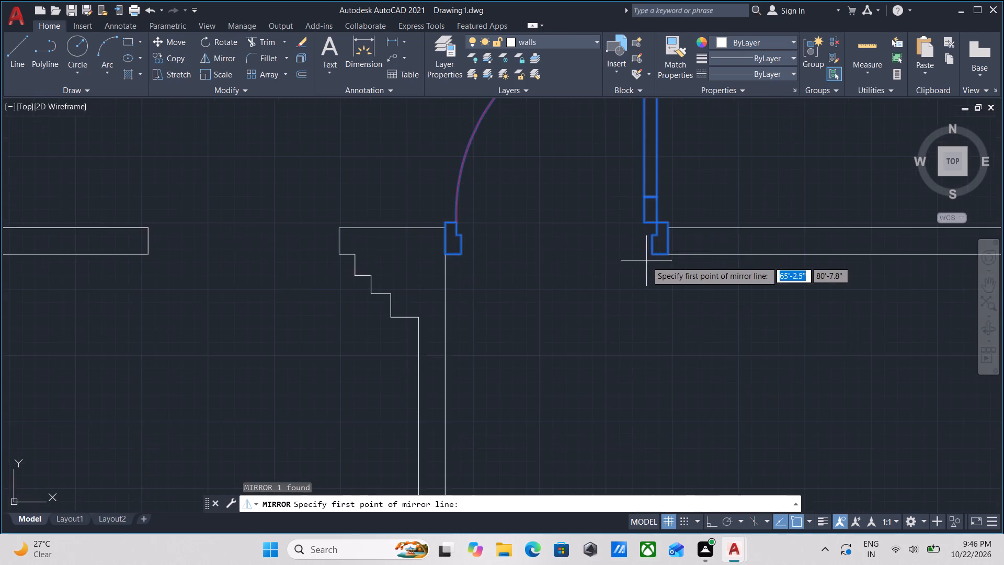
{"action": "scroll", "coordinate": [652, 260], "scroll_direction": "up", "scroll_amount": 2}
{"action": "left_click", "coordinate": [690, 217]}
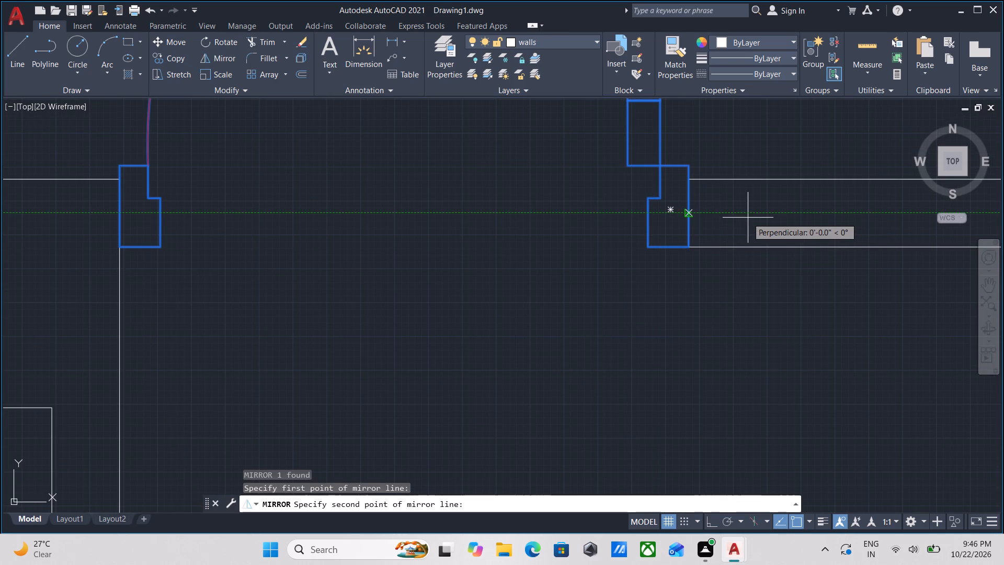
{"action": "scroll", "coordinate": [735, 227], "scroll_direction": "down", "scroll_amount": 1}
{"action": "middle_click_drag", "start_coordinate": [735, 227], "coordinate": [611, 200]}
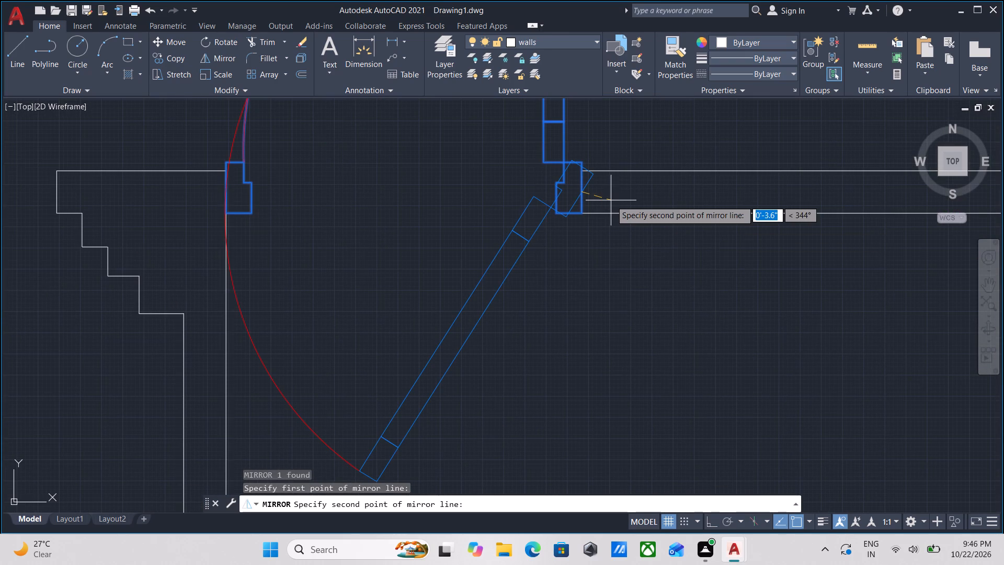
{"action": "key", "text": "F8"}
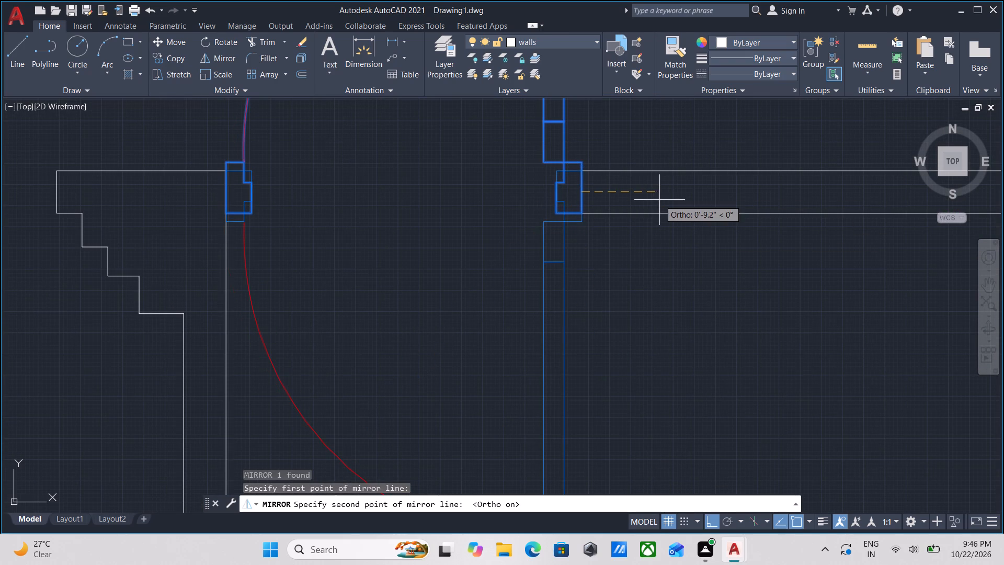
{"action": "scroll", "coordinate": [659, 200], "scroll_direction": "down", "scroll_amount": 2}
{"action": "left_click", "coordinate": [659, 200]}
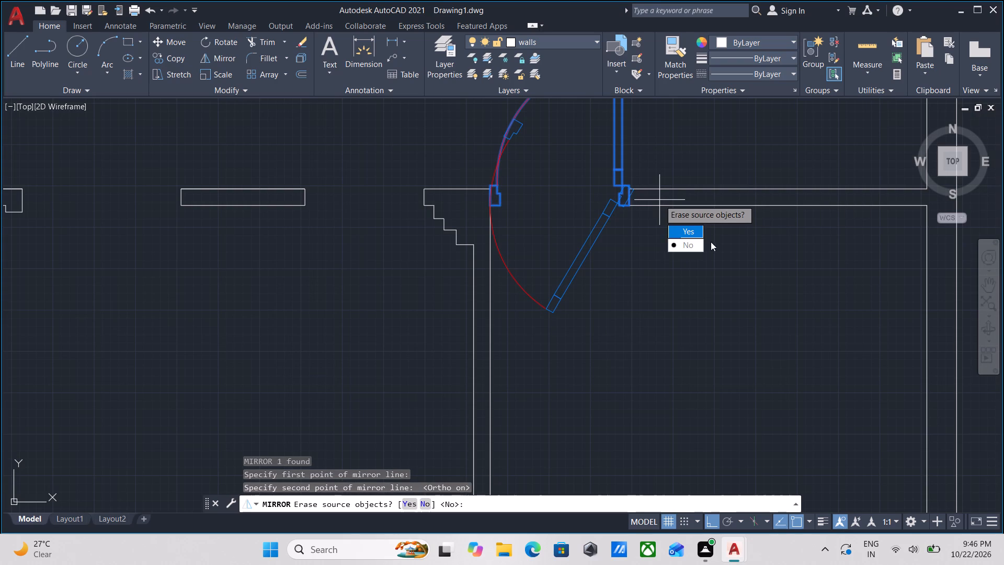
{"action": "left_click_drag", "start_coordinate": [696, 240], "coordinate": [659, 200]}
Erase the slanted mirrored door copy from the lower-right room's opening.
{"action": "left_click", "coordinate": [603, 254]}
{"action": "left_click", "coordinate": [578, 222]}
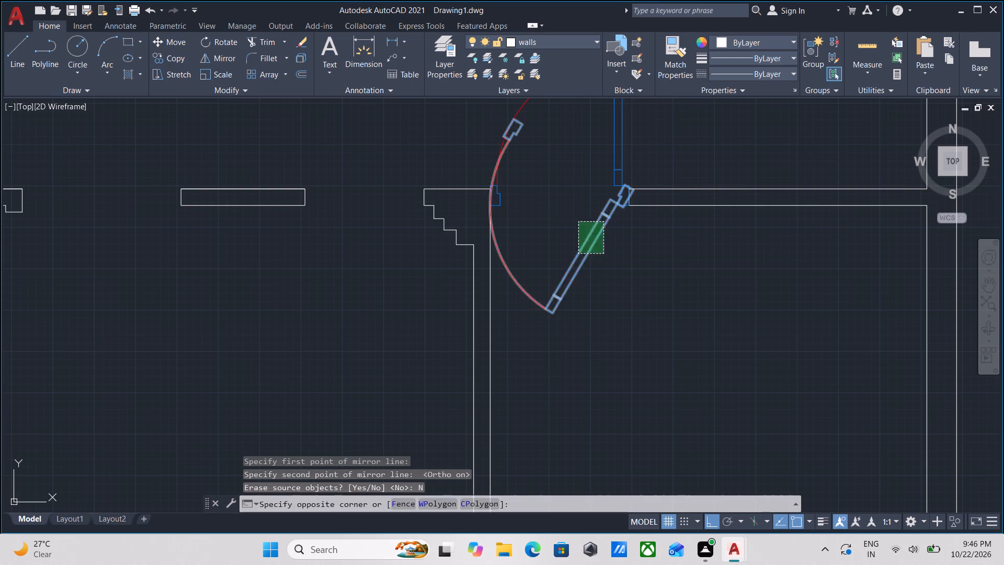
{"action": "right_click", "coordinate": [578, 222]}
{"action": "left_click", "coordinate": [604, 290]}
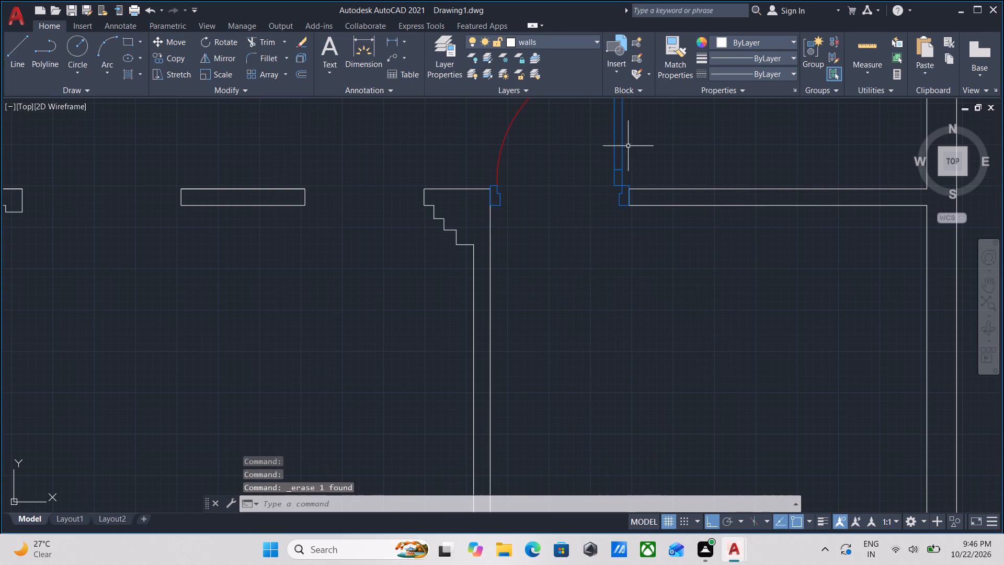
Mirror the lower-right room's door about a horizontal line through its hinge-side jamb, keeping the source object.
{"action": "left_click", "coordinate": [628, 146]}
{"action": "left_click", "coordinate": [578, 143]}
{"action": "type", "text": "MI"}
{"action": "key", "text": "Return"}
{"action": "scroll", "coordinate": [619, 195], "scroll_direction": "up", "scroll_amount": 1}
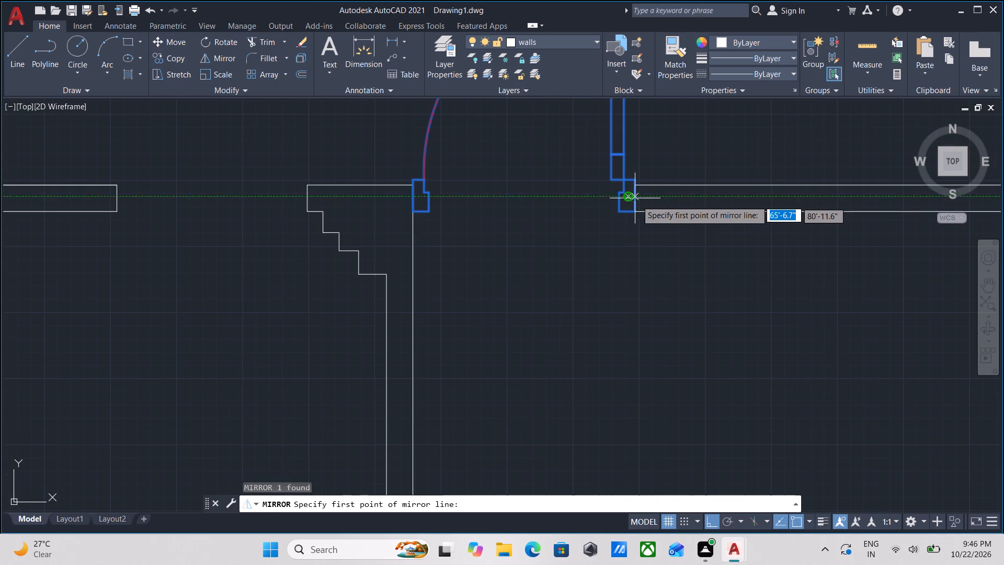
{"action": "scroll", "coordinate": [636, 200], "scroll_direction": "up", "scroll_amount": 2}
{"action": "left_click", "coordinate": [635, 193]}
{"action": "middle_click_drag", "start_coordinate": [729, 185], "coordinate": [606, 158]}
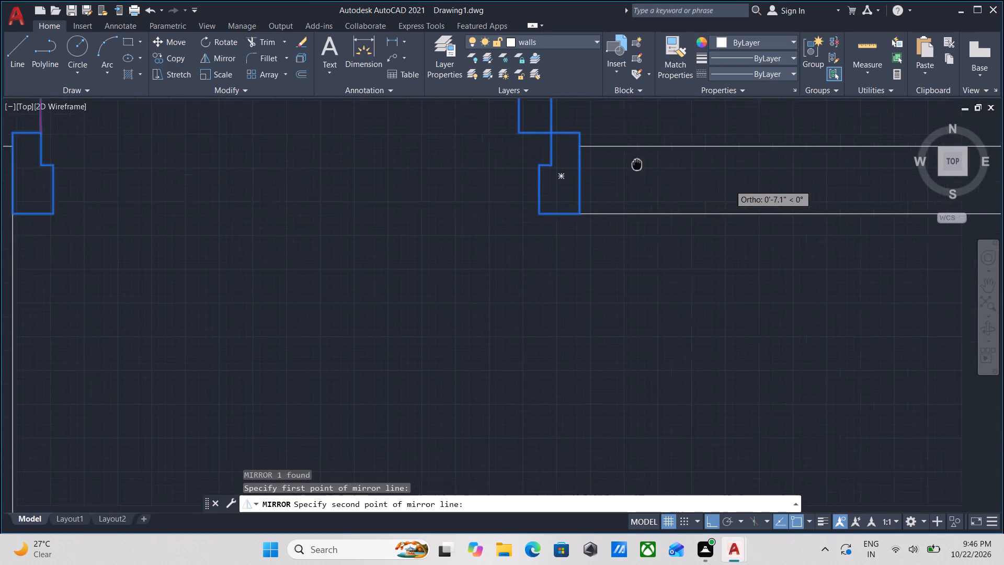
{"action": "middle_click_drag", "start_coordinate": [606, 158], "coordinate": [553, 143]}
{"action": "scroll", "coordinate": [626, 161], "scroll_direction": "down", "scroll_amount": 2}
{"action": "left_click", "coordinate": [641, 161]}
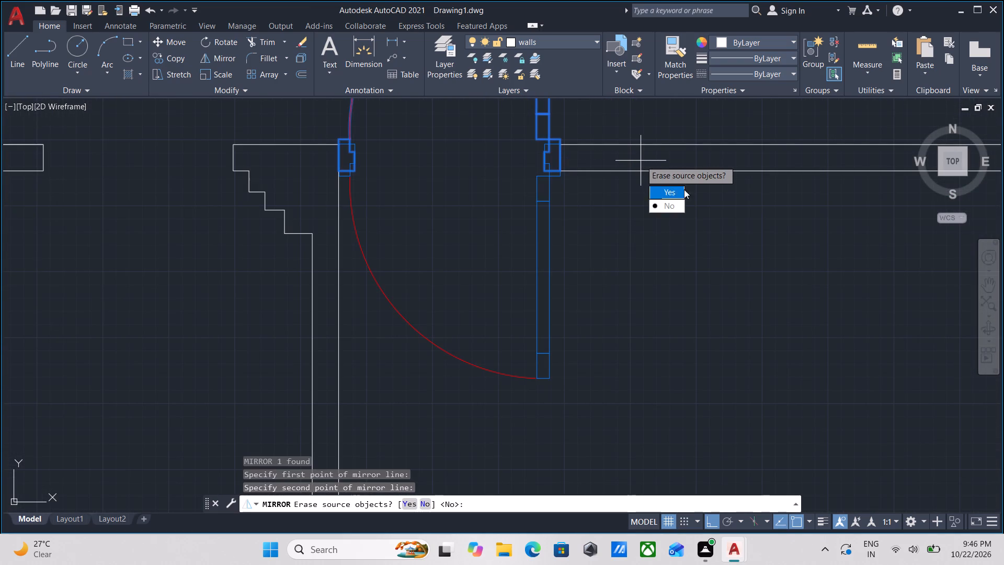
{"action": "left_click_drag", "start_coordinate": [678, 206], "coordinate": [641, 160]}
Erase the original upward-swinging door, leaving only the copy that opens into the lower-right room.
{"action": "middle_click_drag", "start_coordinate": [532, 87], "coordinate": [557, 159]}
{"action": "scroll", "coordinate": [566, 153], "scroll_direction": "down", "scroll_amount": 1}
{"action": "middle_click_drag", "start_coordinate": [566, 153], "coordinate": [561, 196]}
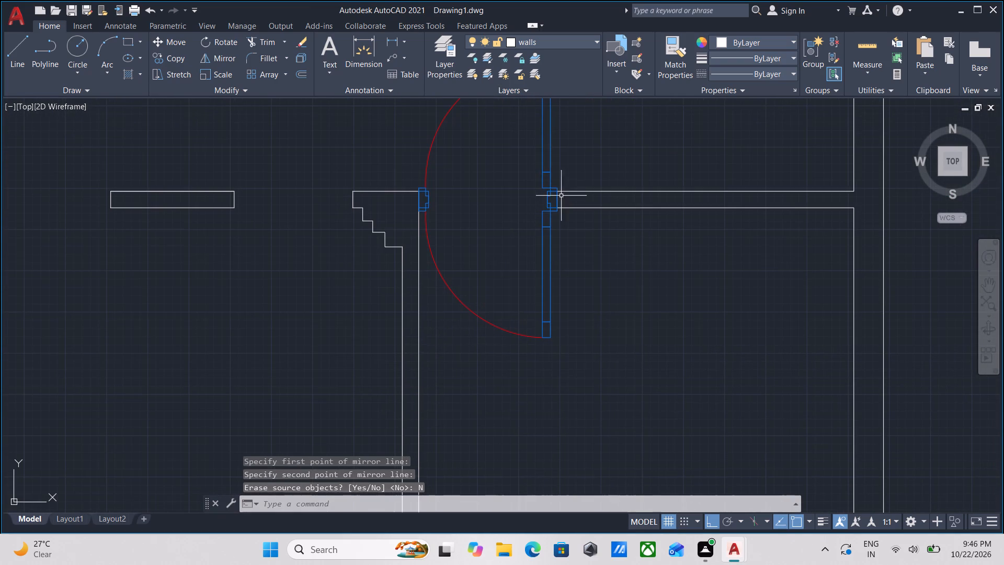
{"action": "left_click", "coordinate": [562, 160]}
{"action": "left_click", "coordinate": [538, 140]}
{"action": "right_click", "coordinate": [538, 140]}
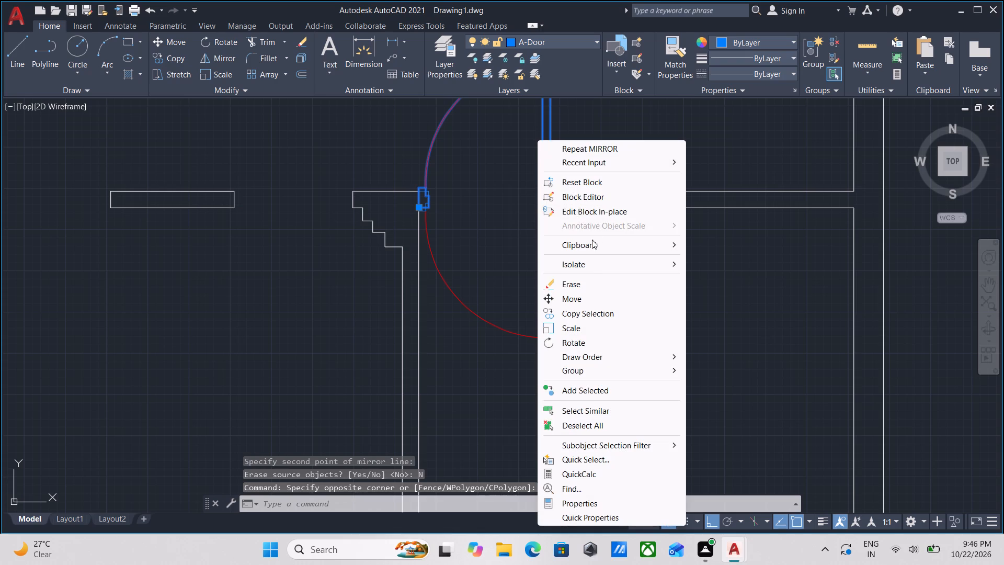
{"action": "left_click", "coordinate": [590, 279]}
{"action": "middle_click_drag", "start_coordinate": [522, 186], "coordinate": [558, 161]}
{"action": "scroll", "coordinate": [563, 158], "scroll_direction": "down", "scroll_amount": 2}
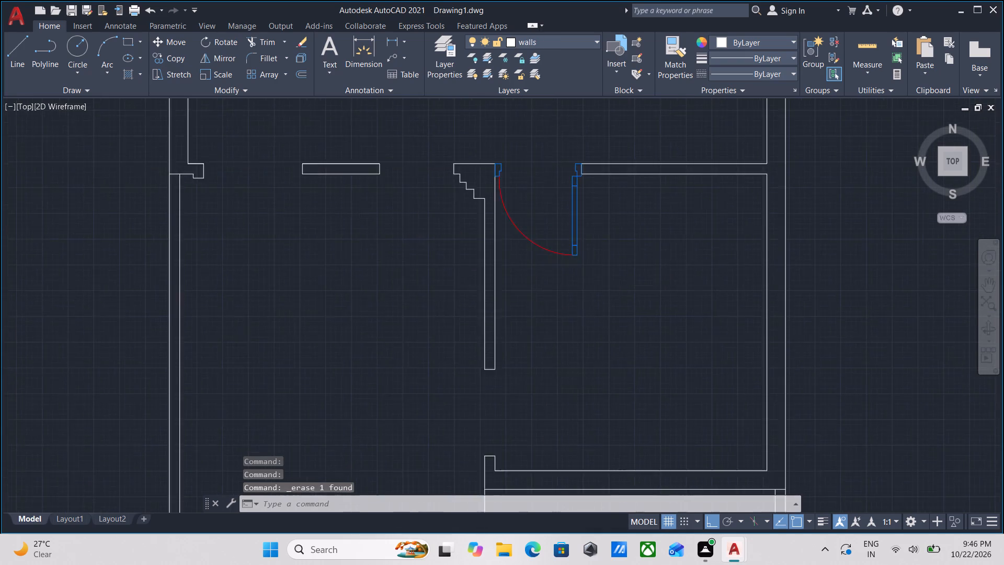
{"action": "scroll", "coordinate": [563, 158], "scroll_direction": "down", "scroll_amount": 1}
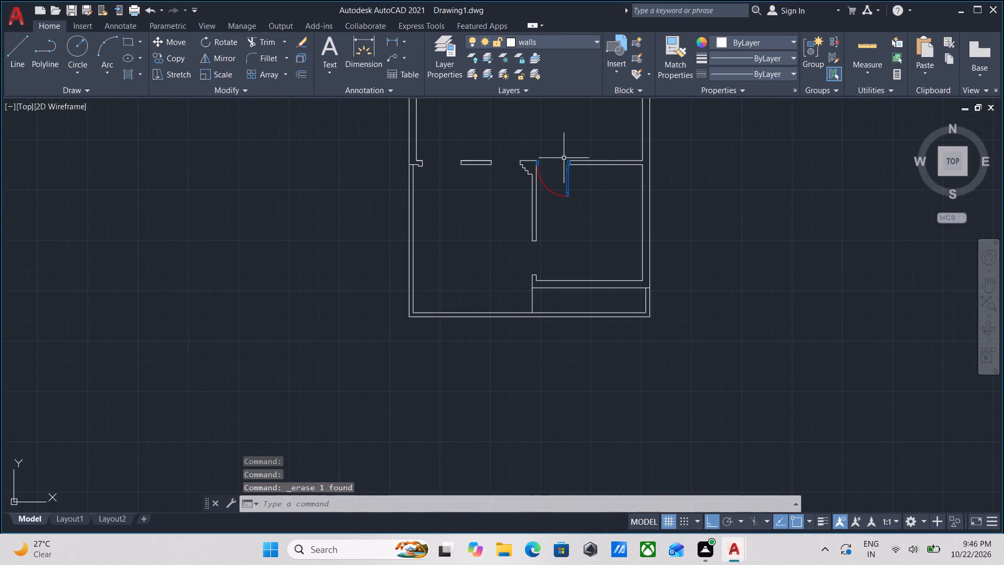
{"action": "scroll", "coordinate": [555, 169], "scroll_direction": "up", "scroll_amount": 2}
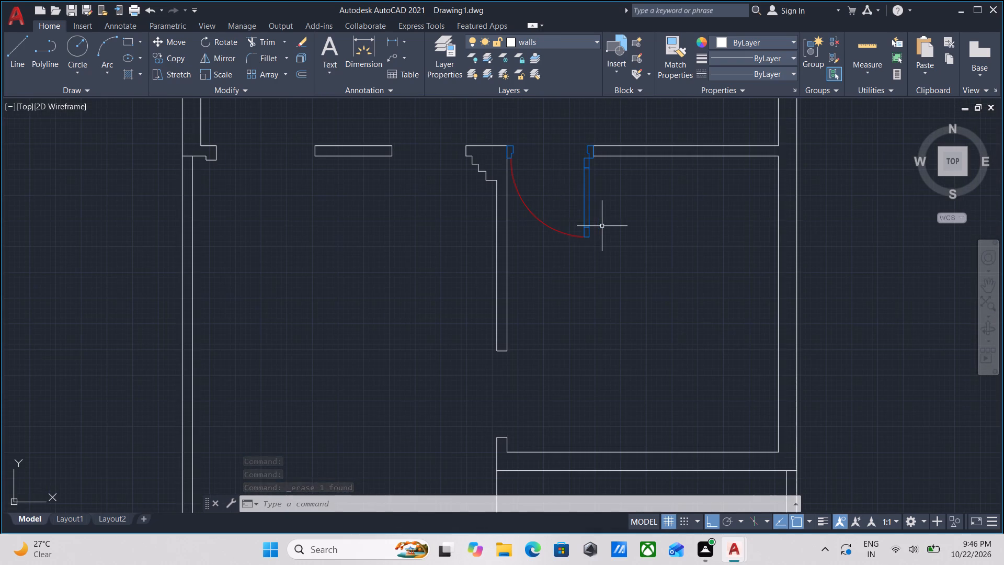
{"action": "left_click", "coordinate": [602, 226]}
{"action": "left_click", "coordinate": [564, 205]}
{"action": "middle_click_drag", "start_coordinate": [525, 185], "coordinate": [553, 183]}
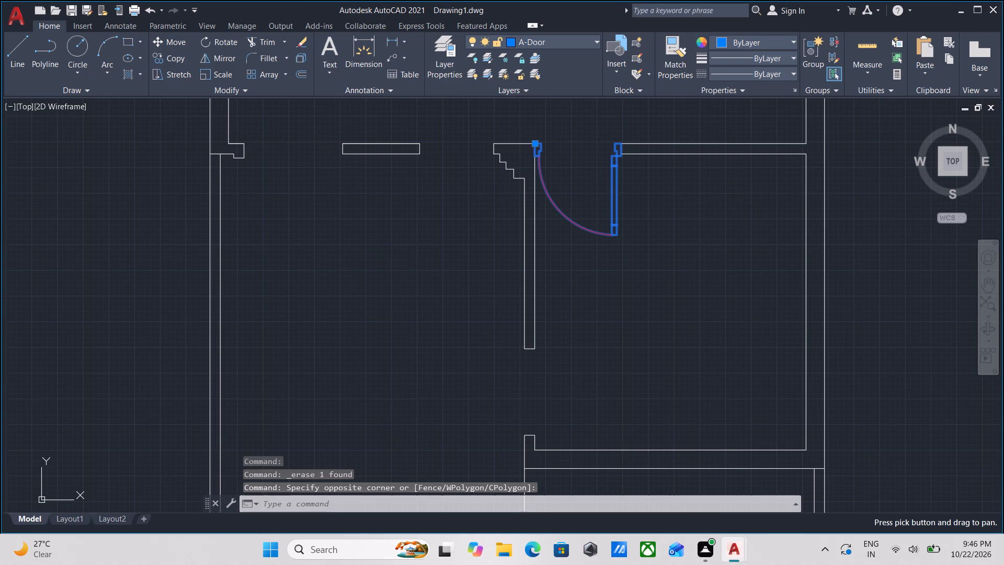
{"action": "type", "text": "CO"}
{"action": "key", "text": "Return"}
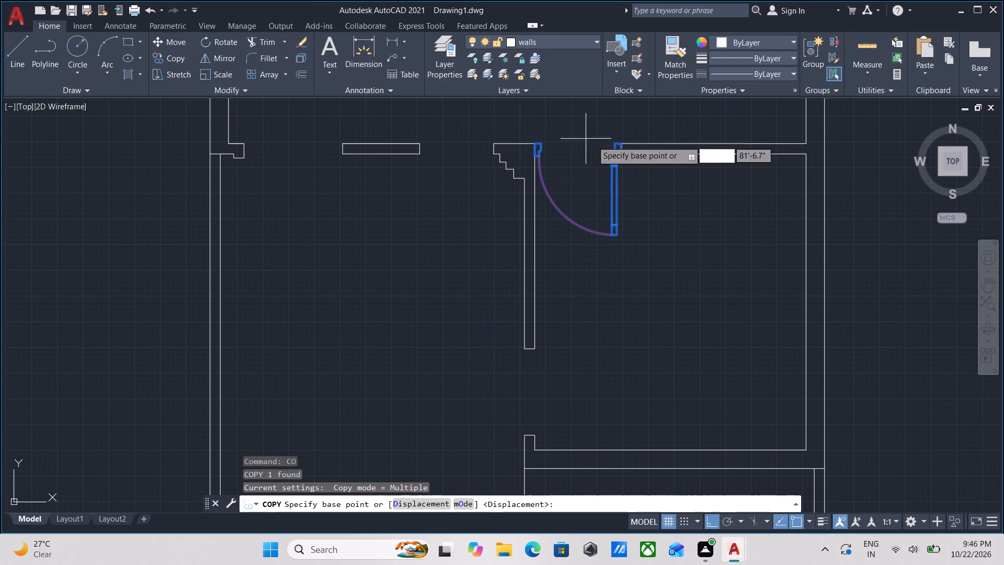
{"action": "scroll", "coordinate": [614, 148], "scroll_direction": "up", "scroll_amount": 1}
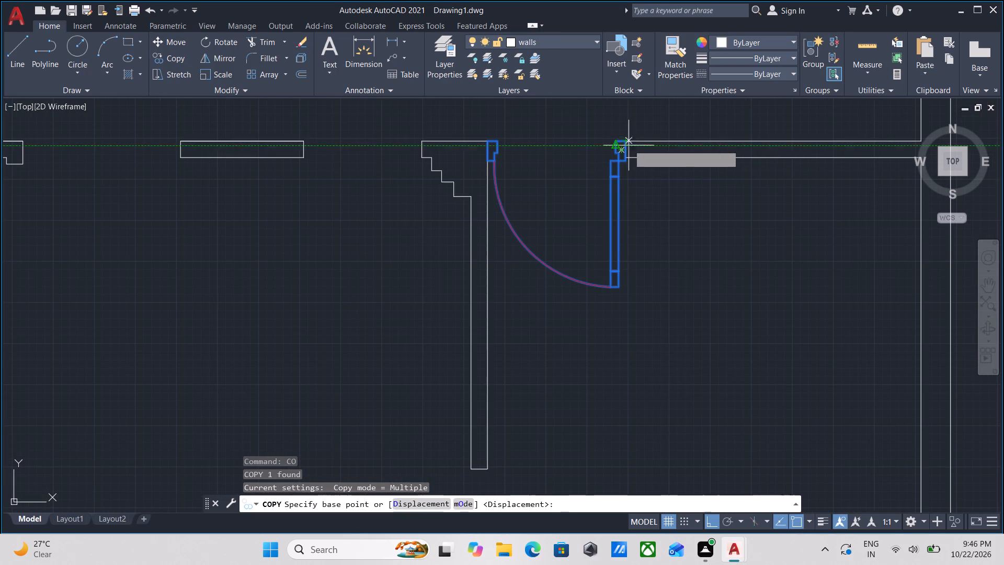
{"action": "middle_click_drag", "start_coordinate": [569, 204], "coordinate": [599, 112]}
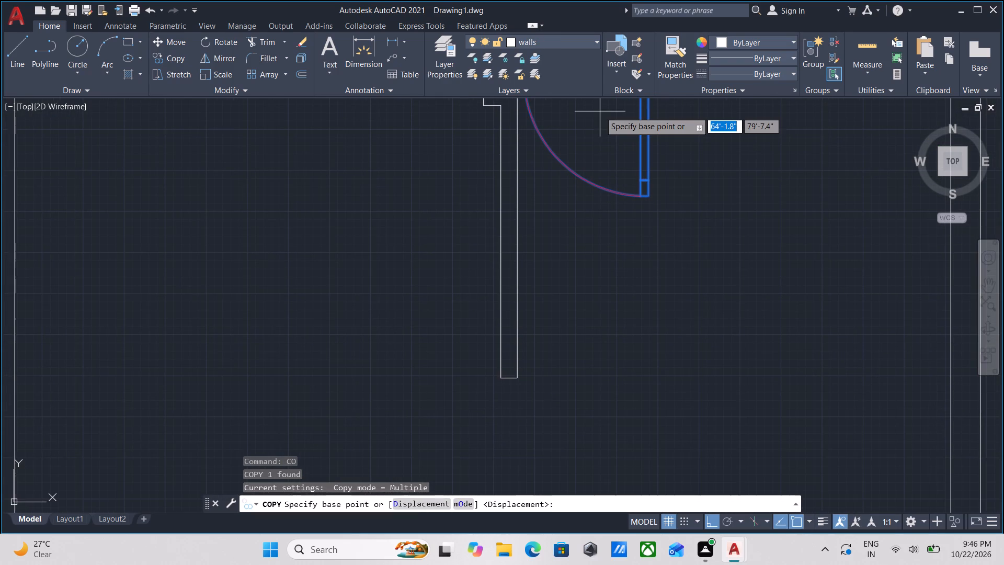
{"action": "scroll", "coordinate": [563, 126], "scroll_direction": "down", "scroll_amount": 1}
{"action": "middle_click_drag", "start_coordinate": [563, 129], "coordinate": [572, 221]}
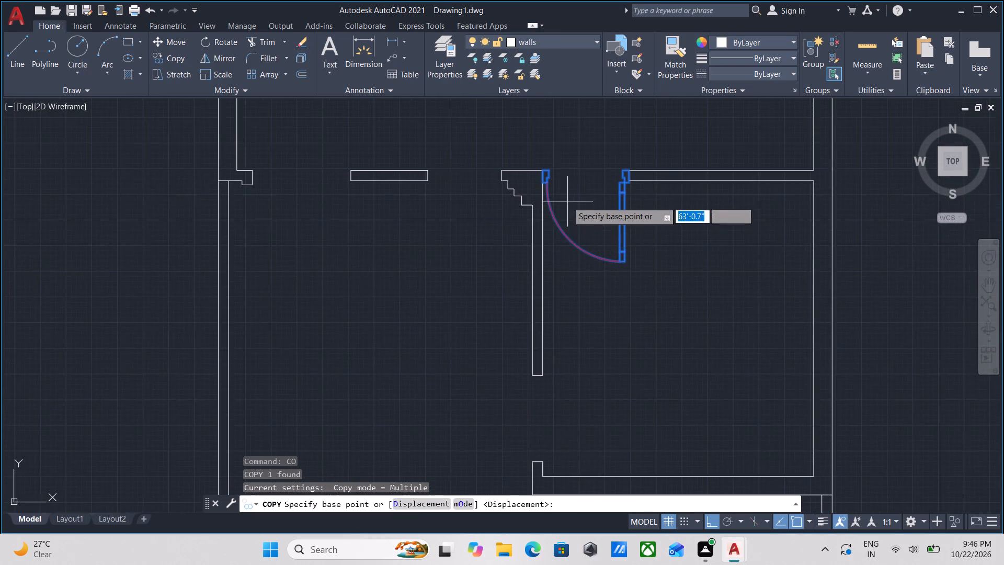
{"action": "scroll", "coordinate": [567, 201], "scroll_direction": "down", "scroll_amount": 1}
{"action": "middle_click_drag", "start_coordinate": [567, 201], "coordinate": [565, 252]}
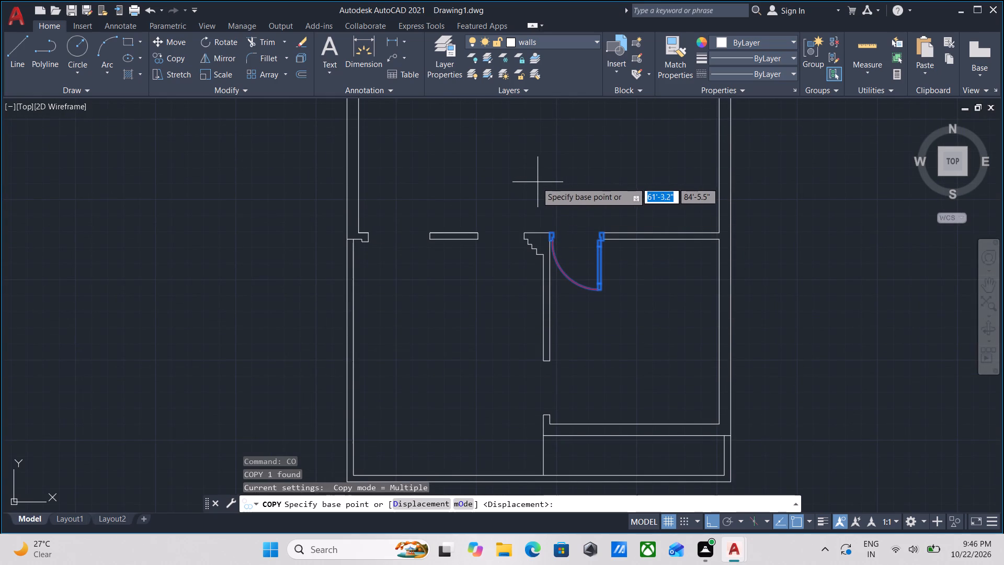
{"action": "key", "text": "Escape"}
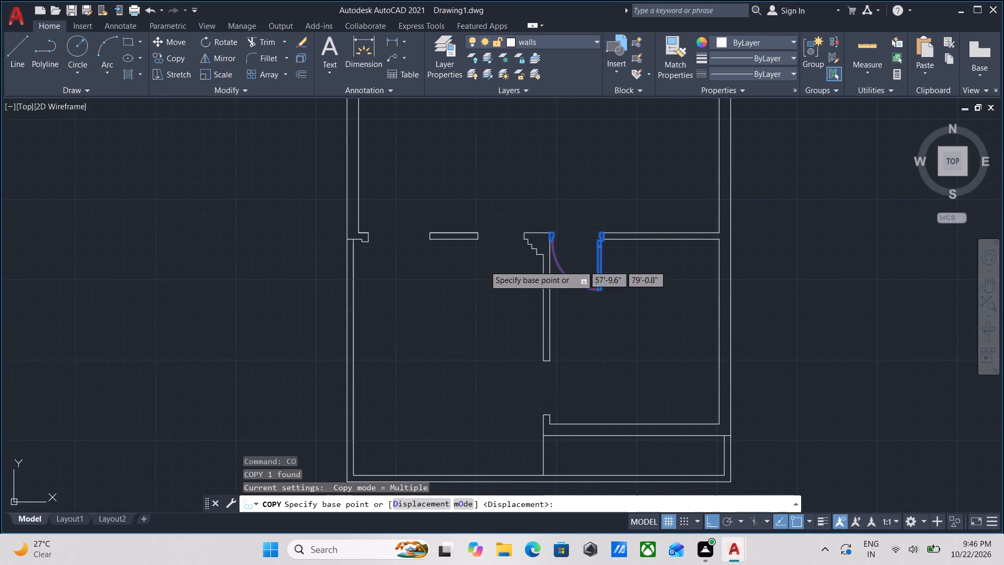
Measure the width of the opening between the short wall segment and the stepped wall corner with a linear dimension.
{"action": "scroll", "coordinate": [484, 265], "scroll_direction": "up", "scroll_amount": 1}
{"action": "key", "text": "d"}
{"action": "key", "text": "l"}
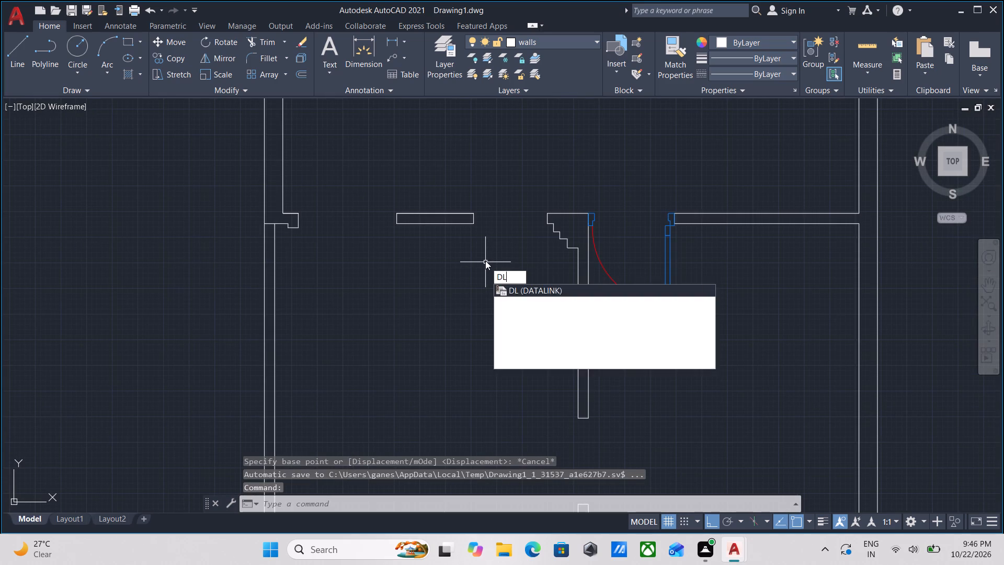
{"action": "key", "text": "i"}
{"action": "key", "text": "Return"}
{"action": "scroll", "coordinate": [493, 243], "scroll_direction": "up", "scroll_amount": 2}
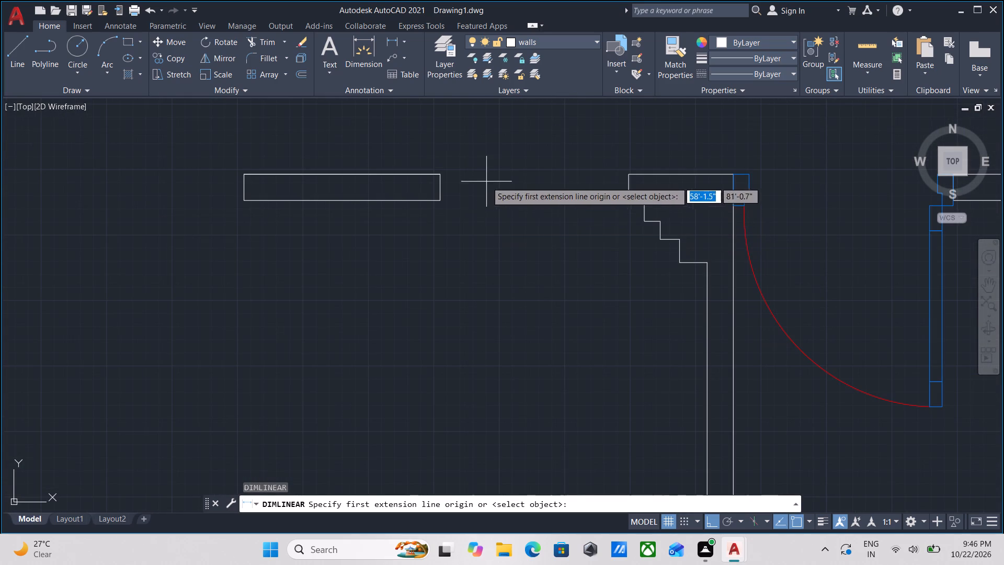
{"action": "left_click", "coordinate": [441, 184]}
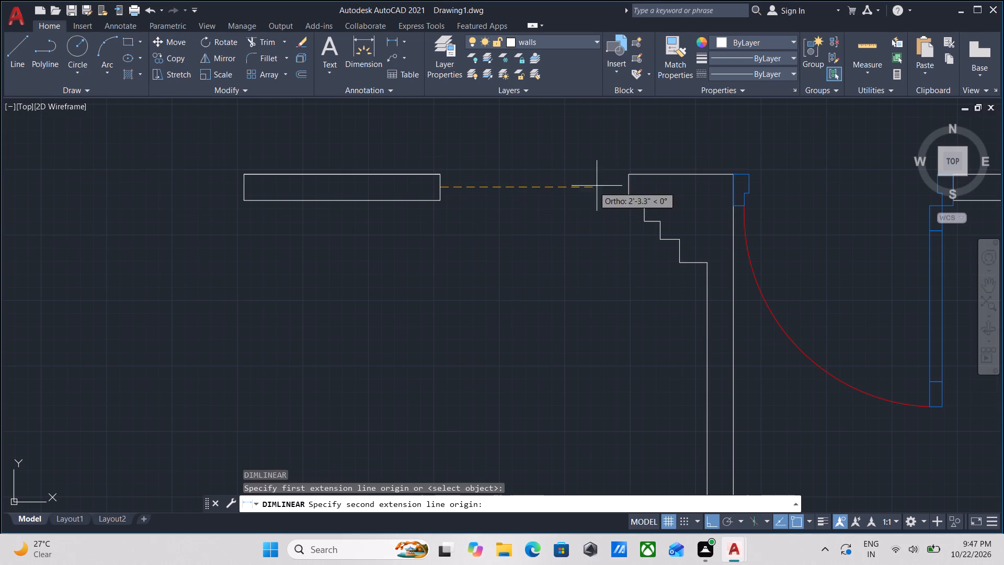
{"action": "left_click", "coordinate": [627, 188]}
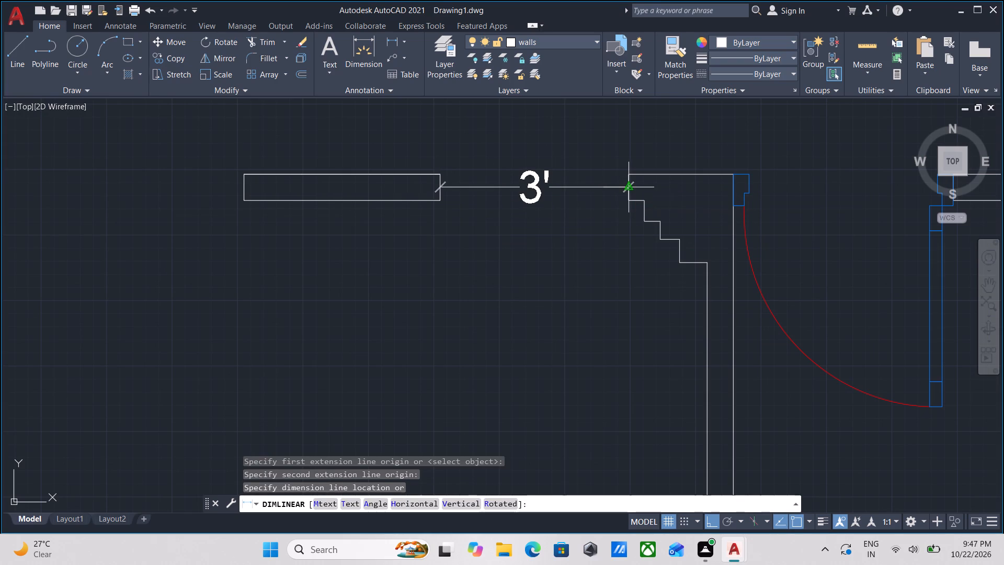
{"action": "key", "text": "Escape"}
Copy the top-middle room's door by its lower hinge-side jamb corner to the short wall segment's lower right corner, filling the opening beside the stepped wall.
{"action": "scroll", "coordinate": [627, 188], "scroll_direction": "down", "scroll_amount": 3}
{"action": "middle_click_drag", "start_coordinate": [627, 188], "coordinate": [553, 212]}
{"action": "middle_click_drag", "start_coordinate": [543, 182], "coordinate": [553, 283]}
{"action": "scroll", "coordinate": [547, 234], "scroll_direction": "down", "scroll_amount": 1}
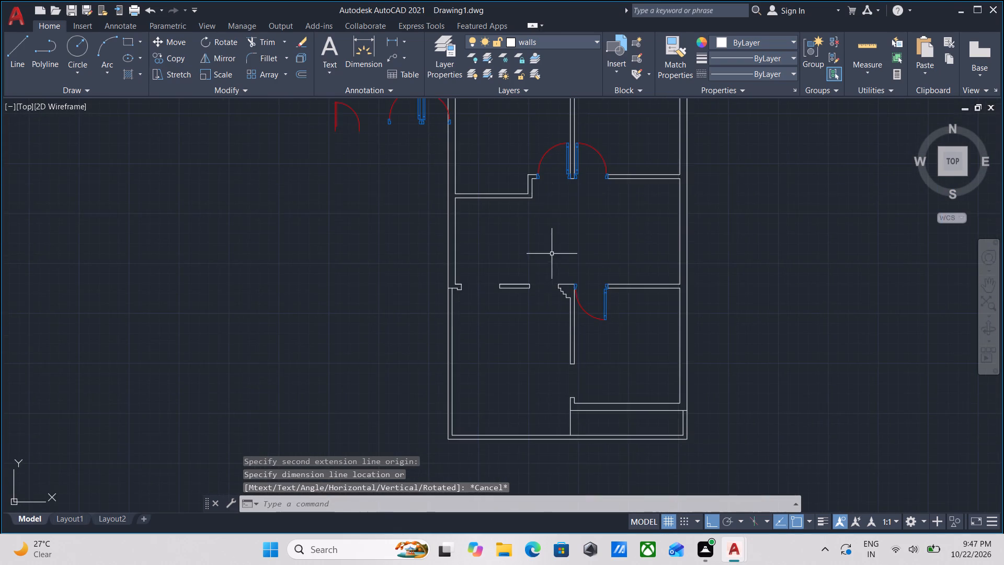
{"action": "middle_click_drag", "start_coordinate": [552, 206], "coordinate": [556, 233]}
{"action": "scroll", "coordinate": [561, 176], "scroll_direction": "down", "scroll_amount": 1}
{"action": "scroll", "coordinate": [561, 176], "scroll_direction": "up", "scroll_amount": 3}
{"action": "scroll", "coordinate": [561, 176], "scroll_direction": "down", "scroll_amount": 2}
{"action": "middle_click_drag", "start_coordinate": [561, 176], "coordinate": [557, 278]}
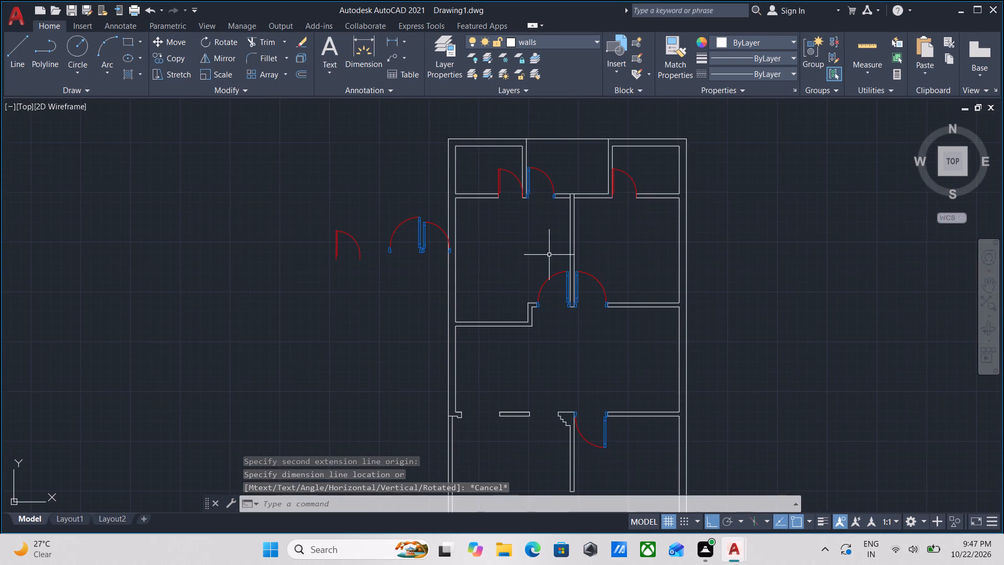
{"action": "middle_click_drag", "start_coordinate": [543, 206], "coordinate": [546, 232]}
{"action": "left_click_drag", "start_coordinate": [556, 179], "coordinate": [554, 188]}
{"action": "left_click", "coordinate": [546, 203]}
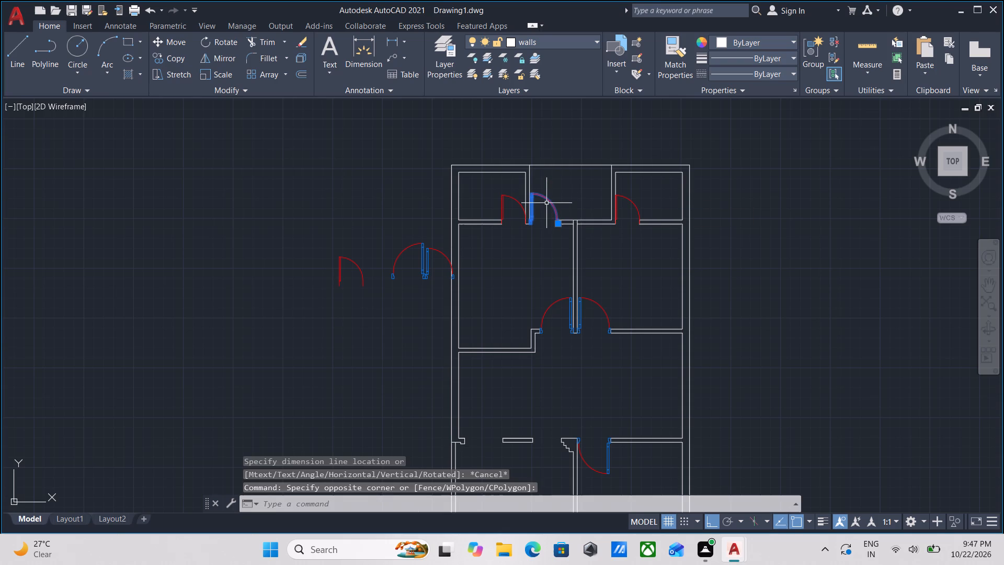
{"action": "type", "text": "CO"}
{"action": "key", "text": "Return"}
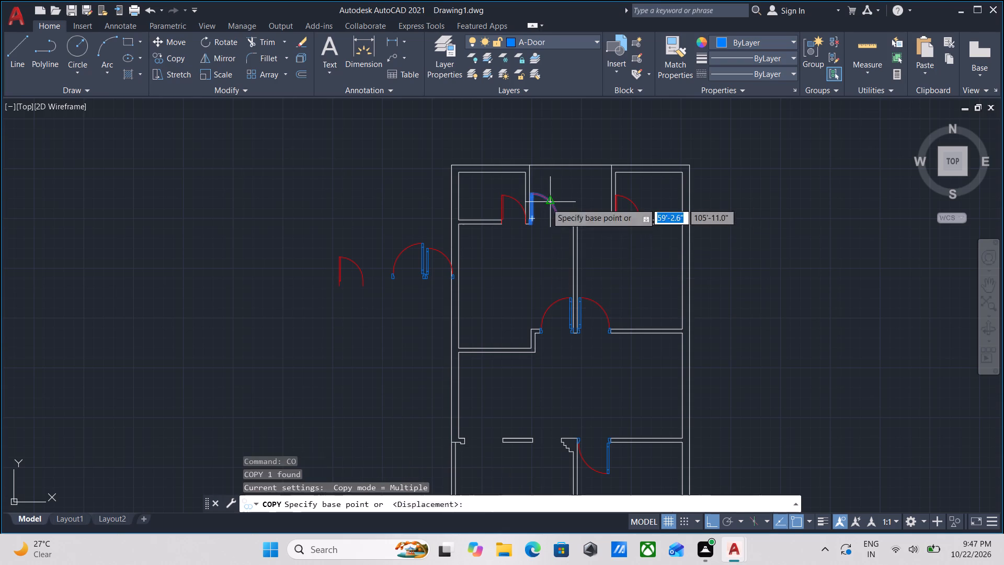
{"action": "scroll", "coordinate": [524, 245], "scroll_direction": "up", "scroll_amount": 3}
{"action": "scroll", "coordinate": [550, 178], "scroll_direction": "up", "scroll_amount": 2}
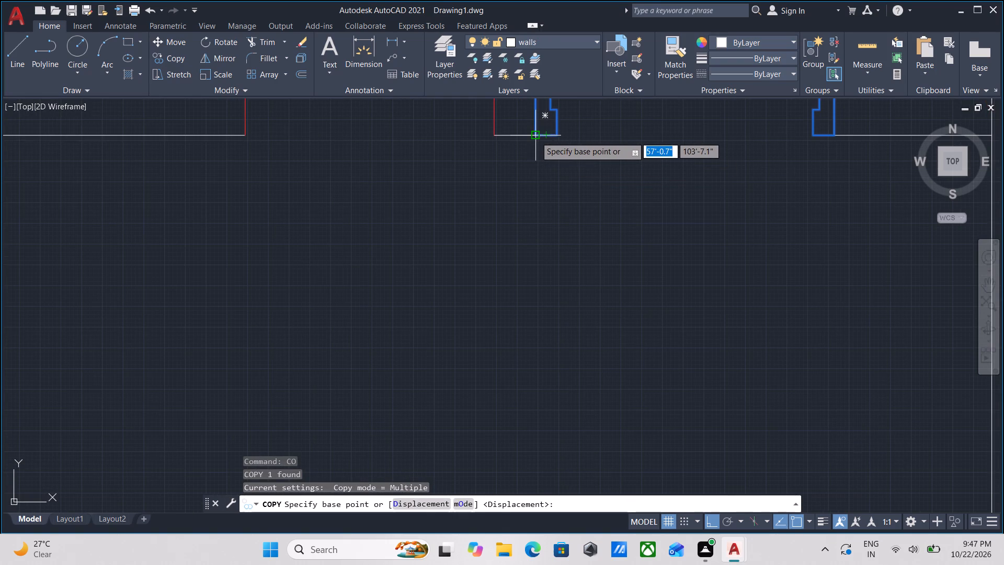
{"action": "left_click", "coordinate": [535, 137]}
{"action": "scroll", "coordinate": [549, 347], "scroll_direction": "down", "scroll_amount": 2}
{"action": "middle_click_drag", "start_coordinate": [549, 347], "coordinate": [557, 164]}
{"action": "scroll", "coordinate": [556, 302], "scroll_direction": "down", "scroll_amount": 2}
{"action": "middle_click_drag", "start_coordinate": [554, 296], "coordinate": [548, 243]}
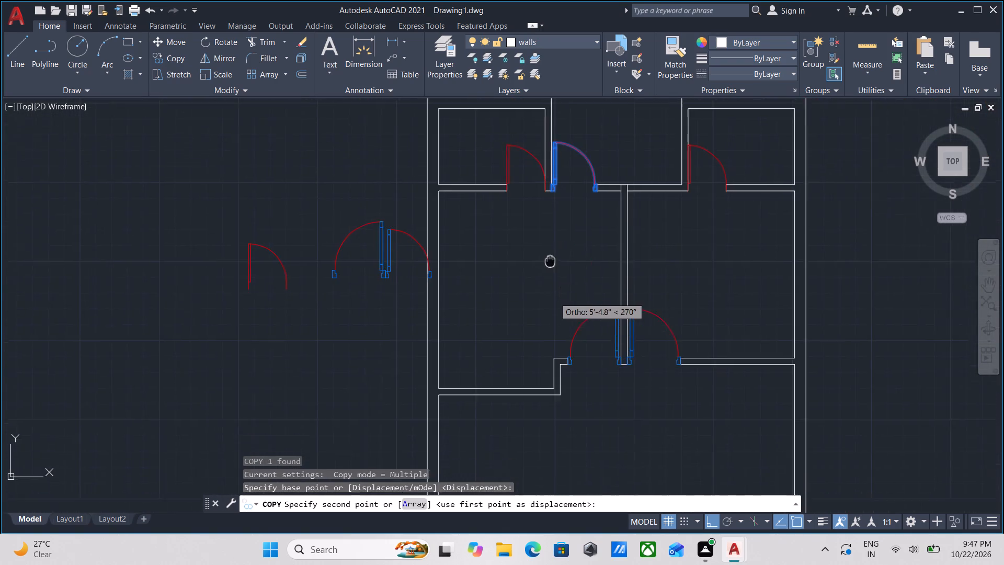
{"action": "middle_click_drag", "start_coordinate": [548, 243], "coordinate": [541, 173]}
{"action": "middle_click_drag", "start_coordinate": [529, 381], "coordinate": [553, 241]}
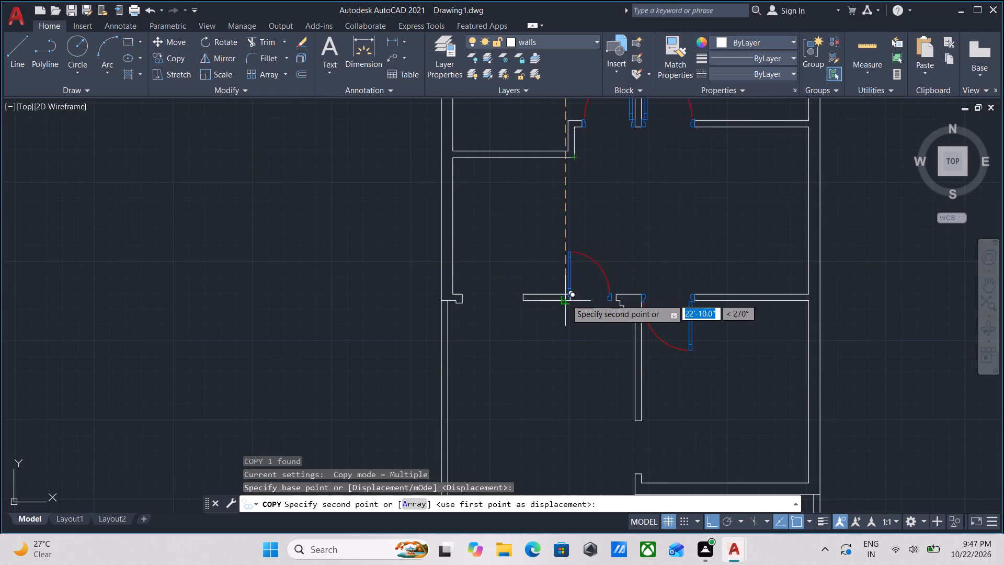
{"action": "scroll", "coordinate": [566, 299], "scroll_direction": "up", "scroll_amount": 2}
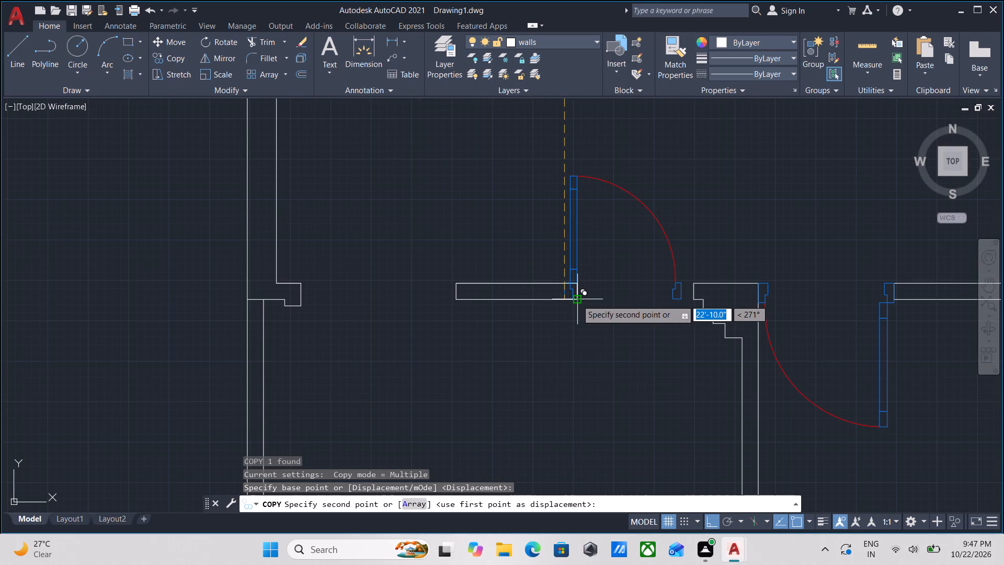
{"action": "left_click", "coordinate": [577, 300]}
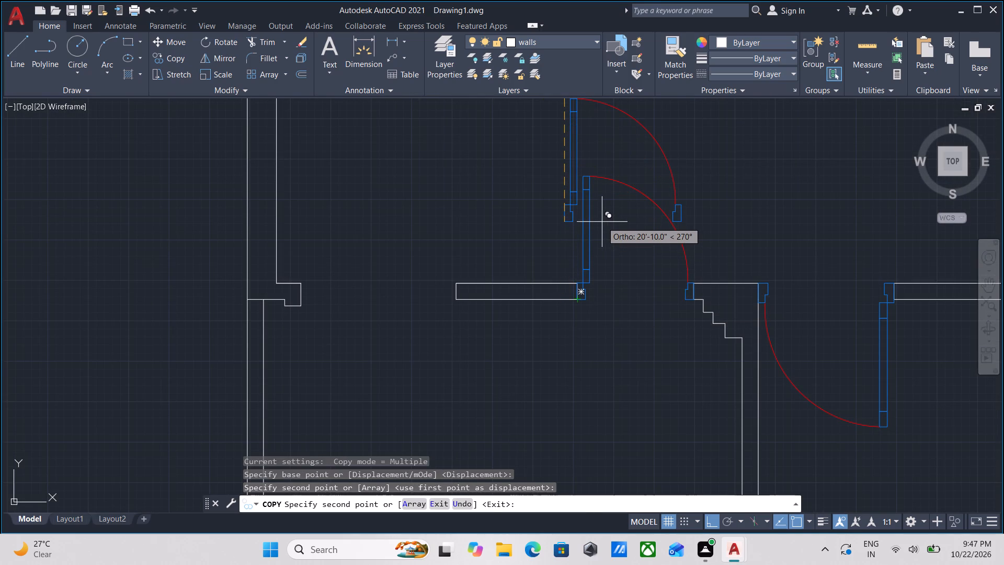
{"action": "key", "text": "Escape"}
Review the doors placed across the floor plan and look for wall openings that still lack one.
{"action": "scroll", "coordinate": [602, 219], "scroll_direction": "down", "scroll_amount": 2}
{"action": "middle_click", "coordinate": [602, 219]}
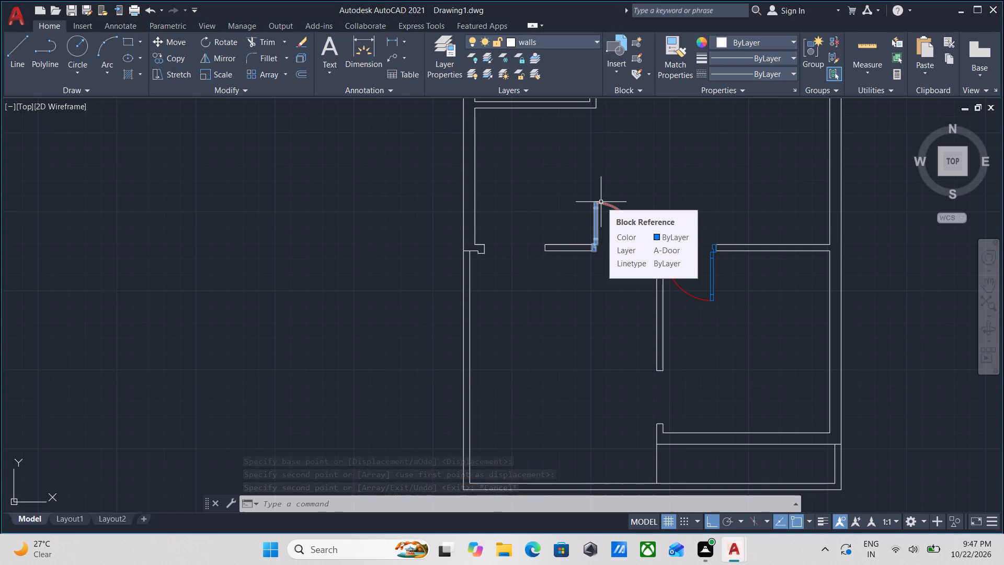
{"action": "middle_click_drag", "start_coordinate": [601, 202], "coordinate": [565, 274]}
{"action": "middle_click_drag", "start_coordinate": [563, 163], "coordinate": [549, 267]}
{"action": "middle_click_drag", "start_coordinate": [541, 203], "coordinate": [538, 289]}
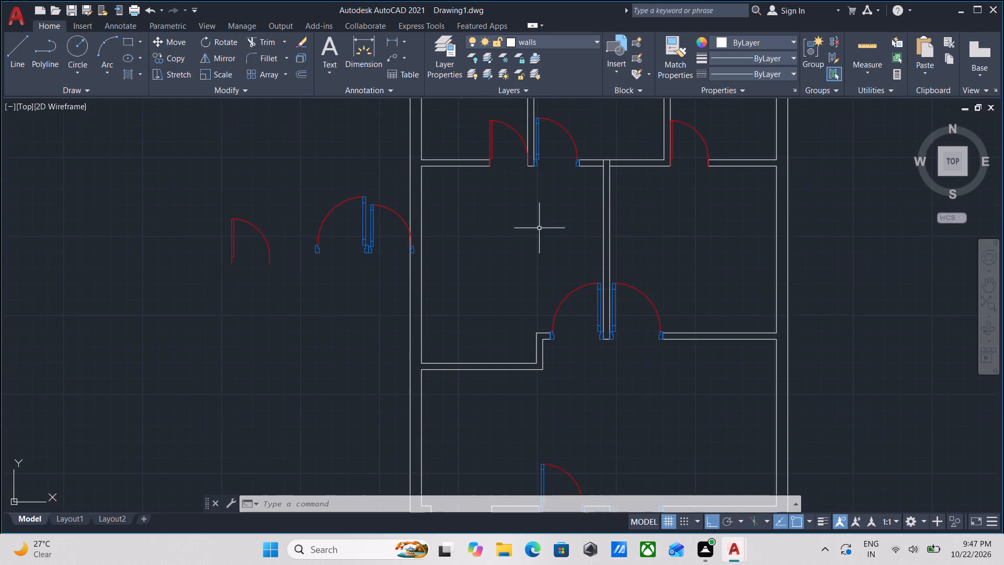
{"action": "middle_click_drag", "start_coordinate": [539, 228], "coordinate": [537, 264]}
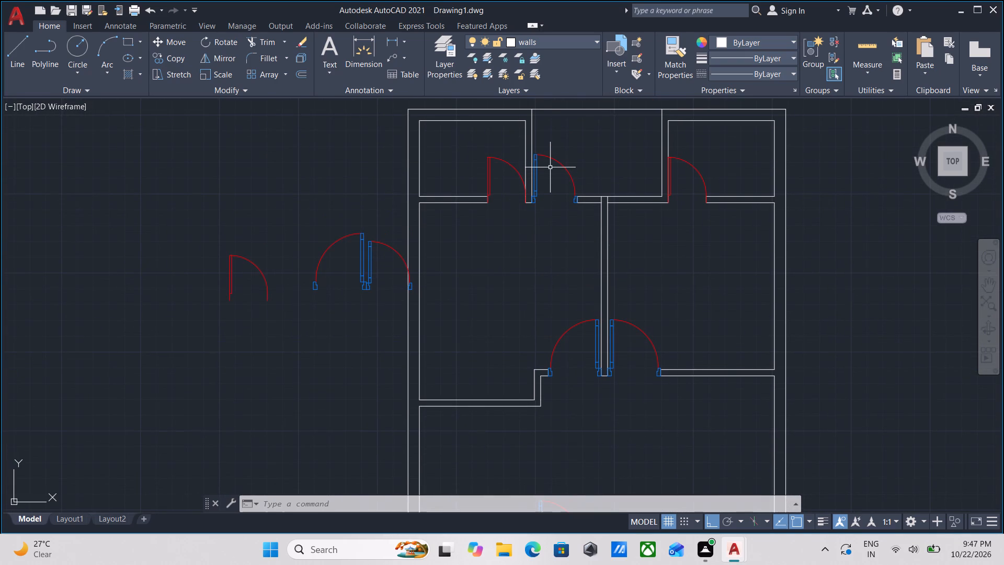
{"action": "scroll", "coordinate": [564, 141], "scroll_direction": "down", "scroll_amount": 1}
{"action": "middle_click_drag", "start_coordinate": [564, 141], "coordinate": [558, 161]}
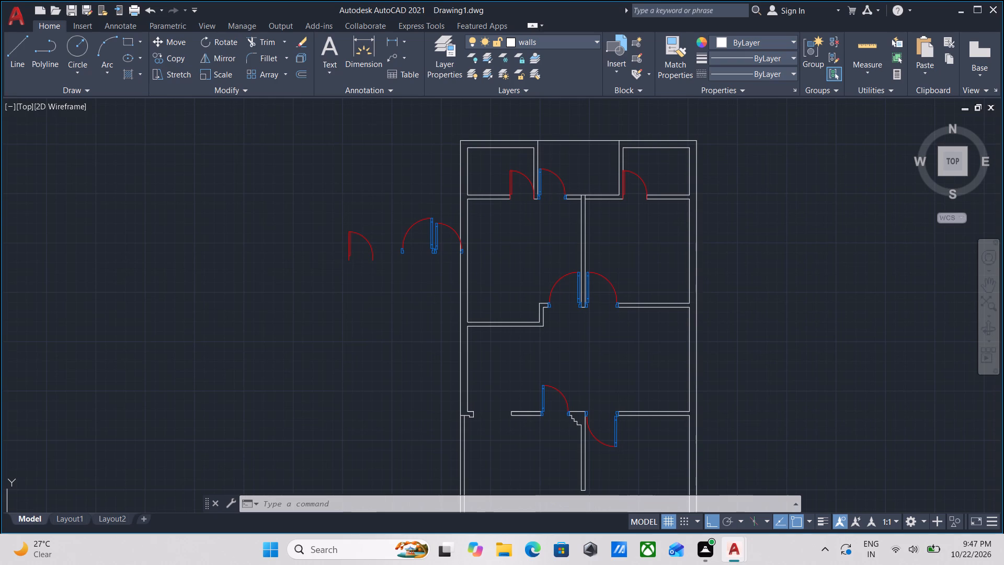
{"action": "scroll", "coordinate": [504, 240], "scroll_direction": "up", "scroll_amount": 1}
{"action": "scroll", "coordinate": [504, 240], "scroll_direction": "down", "scroll_amount": 1}
{"action": "middle_click_drag", "start_coordinate": [504, 240], "coordinate": [500, 192]}
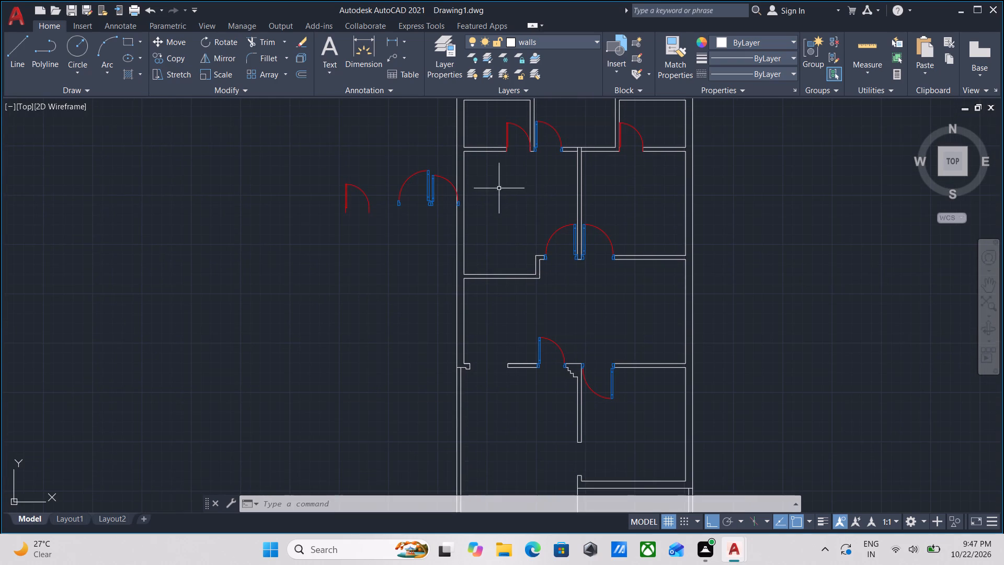
{"action": "scroll", "coordinate": [454, 191], "scroll_direction": "up", "scroll_amount": 1}
{"action": "scroll", "coordinate": [454, 191], "scroll_direction": "down", "scroll_amount": 2}
{"action": "middle_click_drag", "start_coordinate": [454, 191], "coordinate": [389, 185]}
{"action": "scroll", "coordinate": [454, 322], "scroll_direction": "up", "scroll_amount": 2}
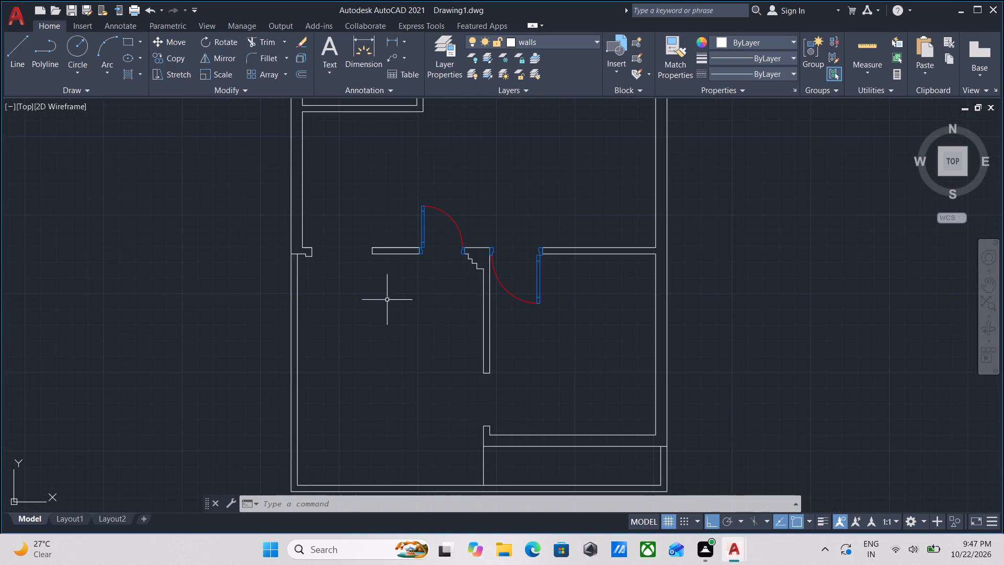
{"action": "middle_click_drag", "start_coordinate": [382, 296], "coordinate": [462, 317]}
{"action": "scroll", "coordinate": [466, 315], "scroll_direction": "down", "scroll_amount": 3}
{"action": "middle_click_drag", "start_coordinate": [466, 315], "coordinate": [464, 339]}
{"action": "scroll", "coordinate": [451, 311], "scroll_direction": "up", "scroll_amount": 3}
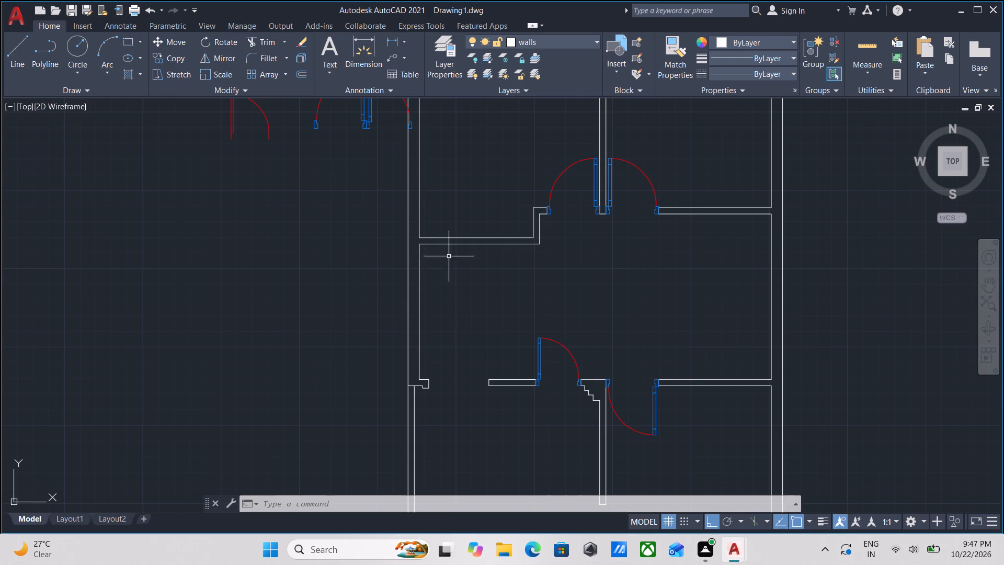
{"action": "scroll", "coordinate": [501, 275], "scroll_direction": "down", "scroll_amount": 2}
{"action": "middle_click_drag", "start_coordinate": [501, 275], "coordinate": [572, 138]}
{"action": "scroll", "coordinate": [619, 254], "scroll_direction": "down", "scroll_amount": 1}
{"action": "middle_click_drag", "start_coordinate": [619, 254], "coordinate": [559, 312]}
{"action": "scroll", "coordinate": [510, 177], "scroll_direction": "up", "scroll_amount": 1}
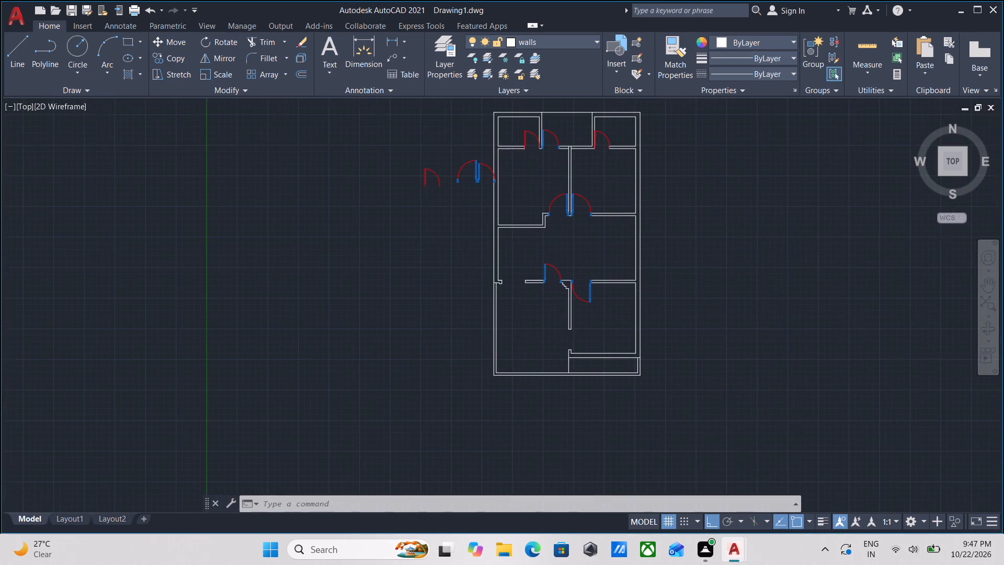
Move the two adjoining spare door blocks horizontally away from the plan, to the far side of the spare red door.
{"action": "scroll", "coordinate": [476, 177], "scroll_direction": "up", "scroll_amount": 2}
{"action": "middle_click_drag", "start_coordinate": [476, 177], "coordinate": [473, 262]}
{"action": "scroll", "coordinate": [465, 240], "scroll_direction": "down", "scroll_amount": 2}
{"action": "middle_click_drag", "start_coordinate": [461, 240], "coordinate": [424, 257]}
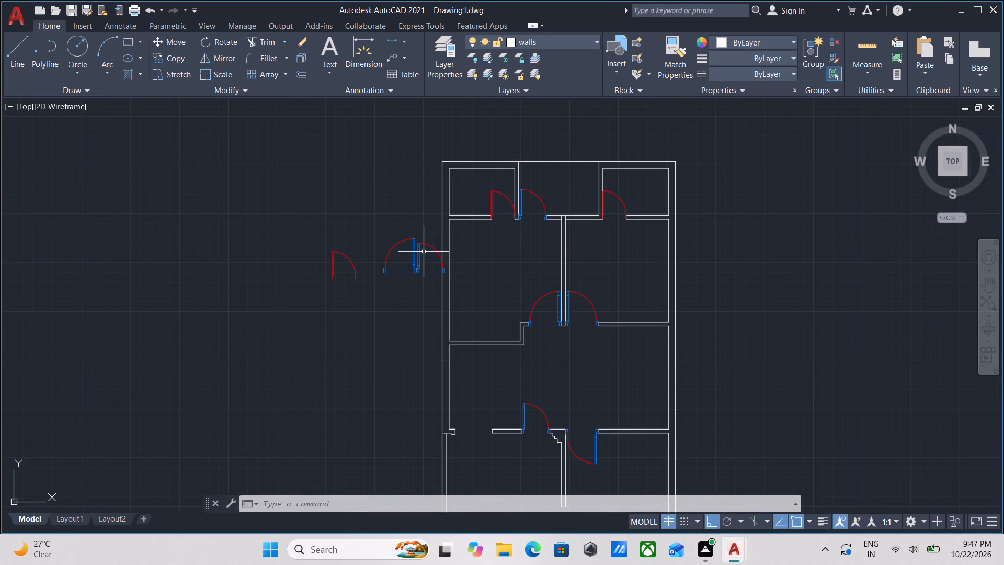
{"action": "scroll", "coordinate": [432, 268], "scroll_direction": "up", "scroll_amount": 3}
{"action": "middle_click_drag", "start_coordinate": [412, 250], "coordinate": [437, 256]}
{"action": "scroll", "coordinate": [412, 250], "scroll_direction": "down", "scroll_amount": 1}
{"action": "scroll", "coordinate": [437, 256], "scroll_direction": "up", "scroll_amount": 1}
{"action": "left_click", "coordinate": [437, 256]}
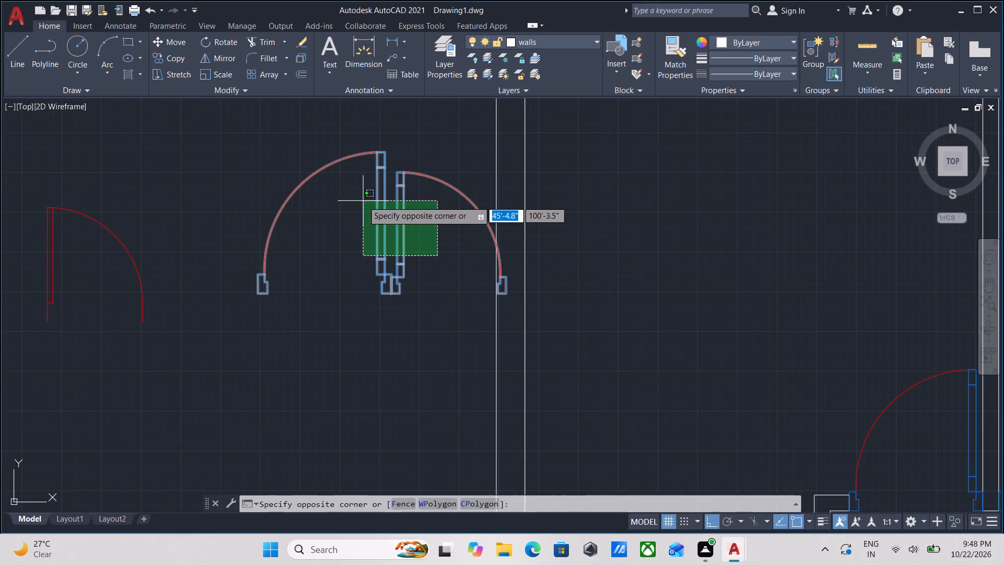
{"action": "left_click", "coordinate": [344, 198]}
{"action": "scroll", "coordinate": [344, 198], "scroll_direction": "down", "scroll_amount": 1}
{"action": "middle_click_drag", "start_coordinate": [344, 198], "coordinate": [441, 205]}
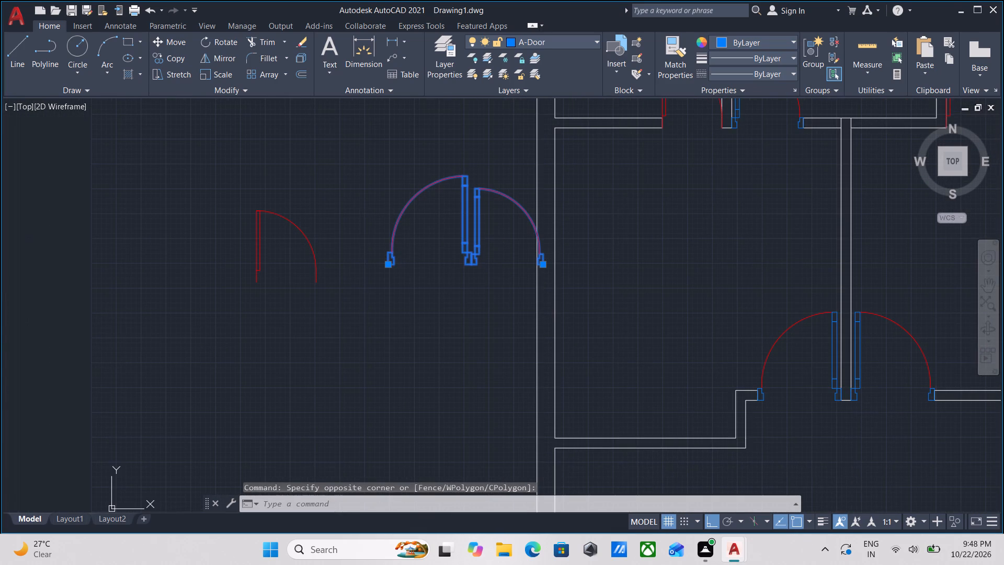
{"action": "key", "text": "m"}
{"action": "key", "text": "Return"}
{"action": "left_click", "coordinate": [475, 260]}
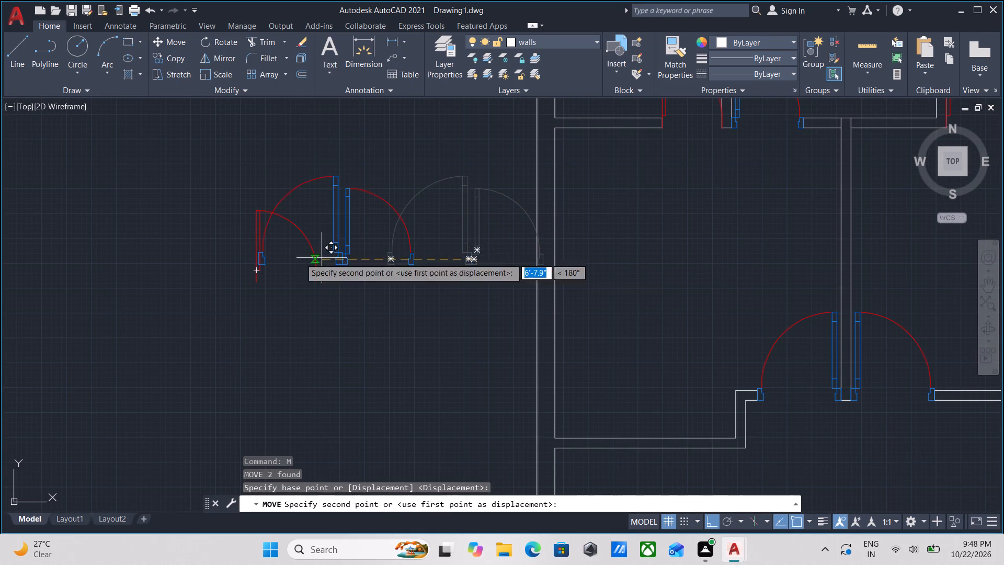
{"action": "scroll", "coordinate": [277, 253], "scroll_direction": "down", "scroll_amount": 2}
{"action": "middle_click_drag", "start_coordinate": [278, 253], "coordinate": [433, 242]}
{"action": "left_click", "coordinate": [292, 258]}
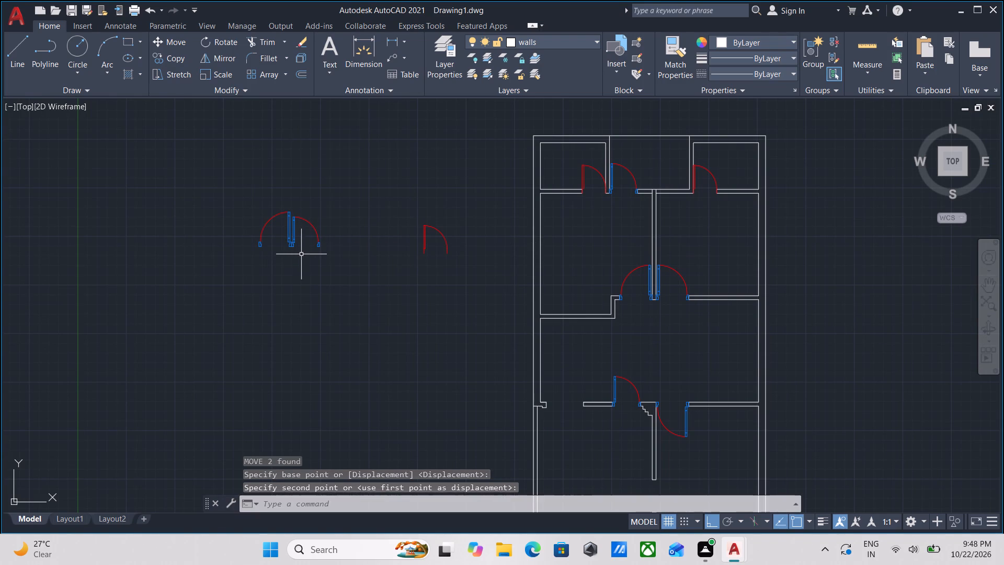
{"action": "key", "text": "Escape"}
Examine the empty opening between the outer left wall's jamb and the short wall segment, and its surroundings.
{"action": "middle_click_drag", "start_coordinate": [371, 252], "coordinate": [371, 192]}
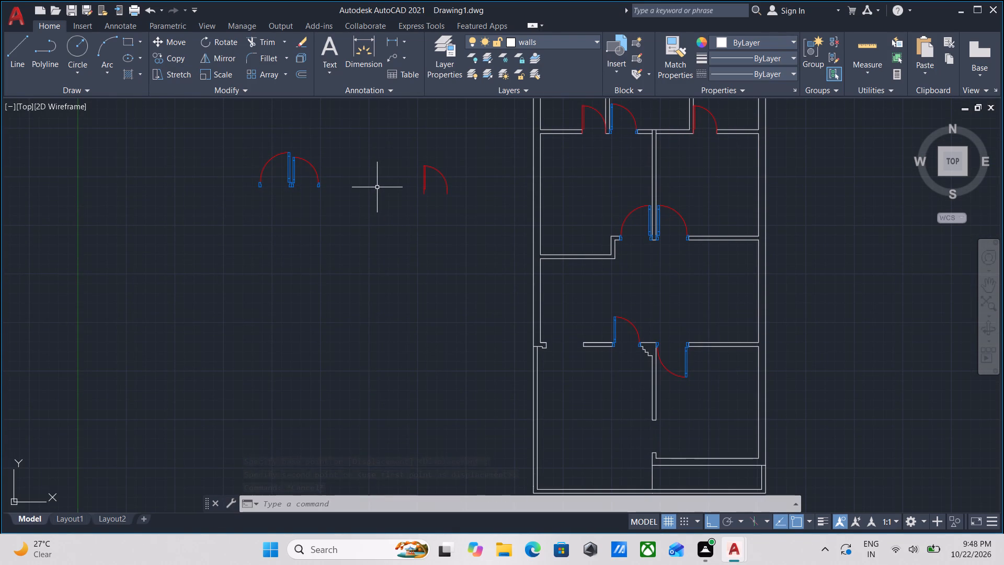
{"action": "middle_click_drag", "start_coordinate": [550, 322], "coordinate": [542, 227]}
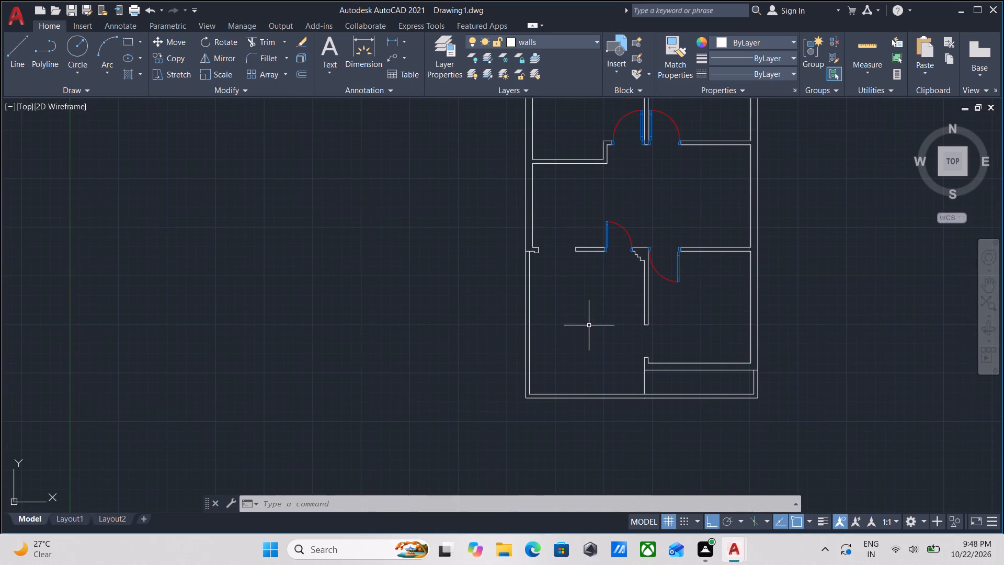
{"action": "scroll", "coordinate": [586, 320], "scroll_direction": "up", "scroll_amount": 1}
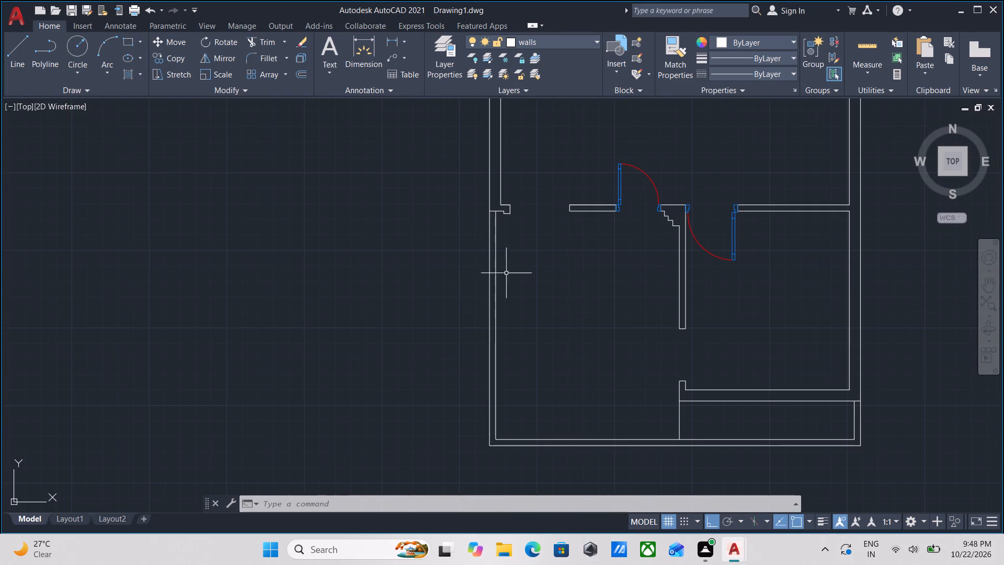
{"action": "middle_click_drag", "start_coordinate": [497, 273], "coordinate": [531, 341]}
{"action": "middle_click_drag", "start_coordinate": [469, 253], "coordinate": [493, 287]}
{"action": "scroll", "coordinate": [493, 287], "scroll_direction": "down", "scroll_amount": 1}
{"action": "middle_click_drag", "start_coordinate": [493, 287], "coordinate": [501, 310]}
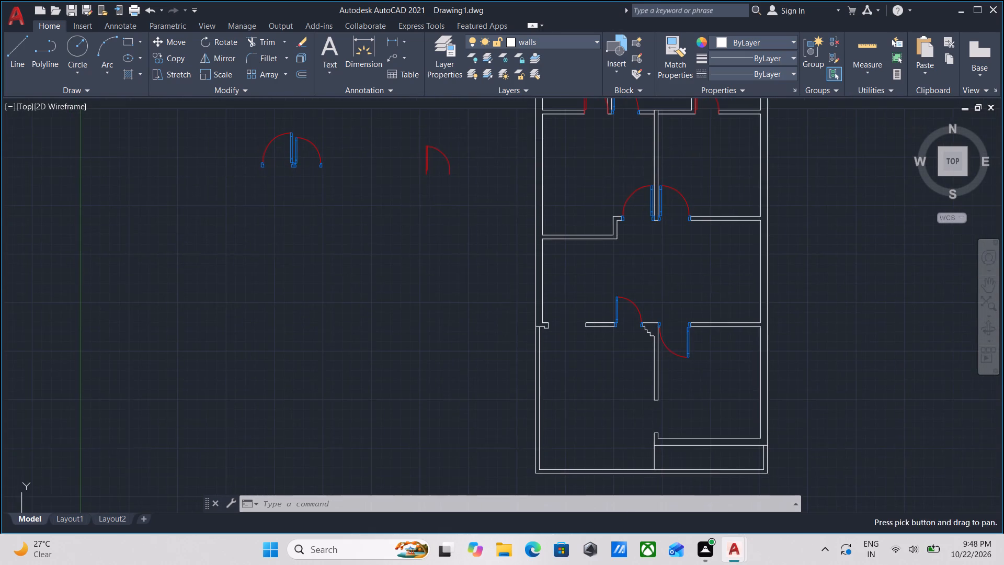
{"action": "scroll", "coordinate": [552, 332], "scroll_direction": "up", "scroll_amount": 2}
{"action": "scroll", "coordinate": [665, 327], "scroll_direction": "up", "scroll_amount": 2}
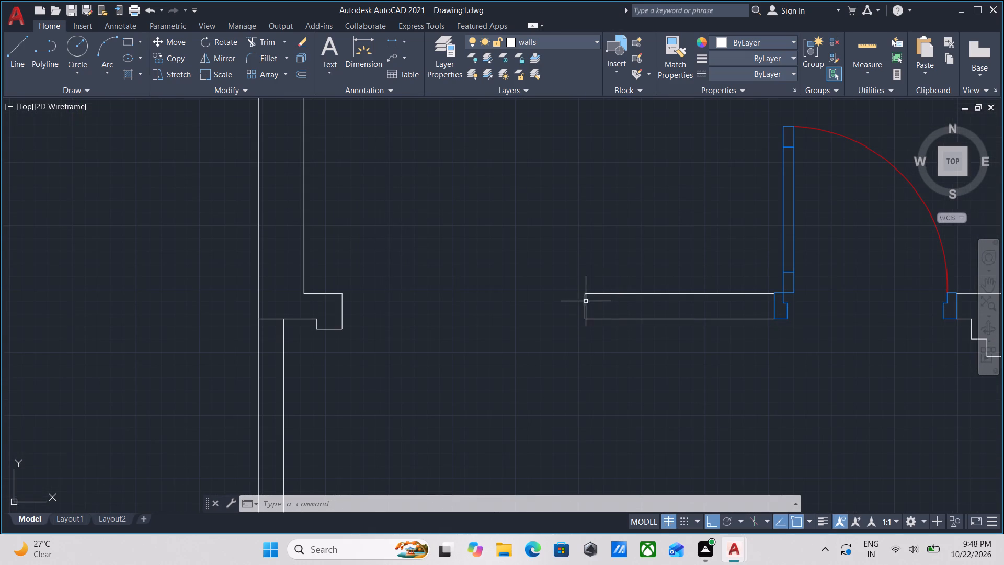
{"action": "scroll", "coordinate": [586, 299], "scroll_direction": "up", "scroll_amount": 1}
{"action": "scroll", "coordinate": [588, 277], "scroll_direction": "down", "scroll_amount": 3}
{"action": "middle_click_drag", "start_coordinate": [588, 277], "coordinate": [585, 302]}
{"action": "scroll", "coordinate": [576, 227], "scroll_direction": "down", "scroll_amount": 1}
{"action": "middle_click_drag", "start_coordinate": [575, 234], "coordinate": [575, 290]}
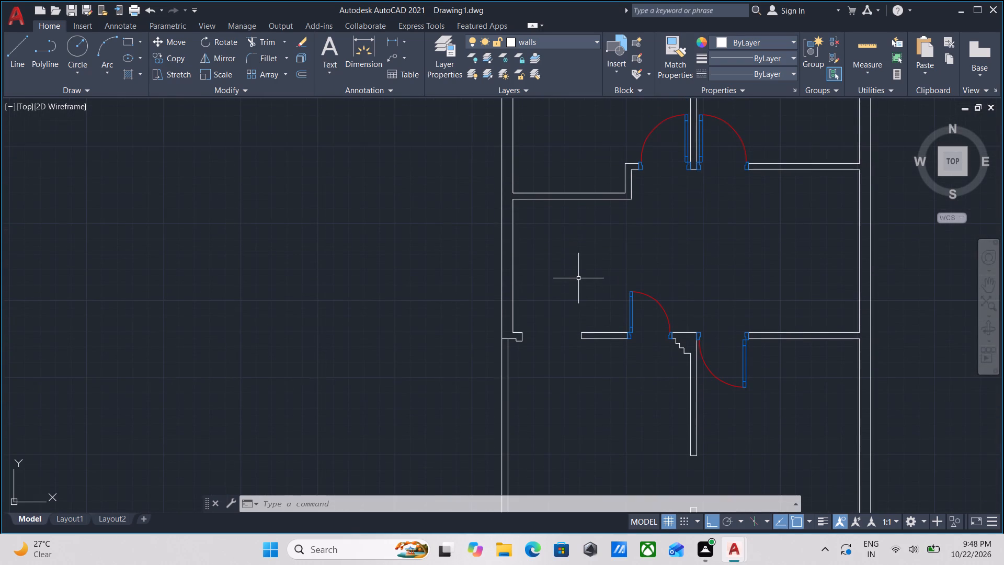
{"action": "middle_click_drag", "start_coordinate": [545, 288], "coordinate": [581, 286]}
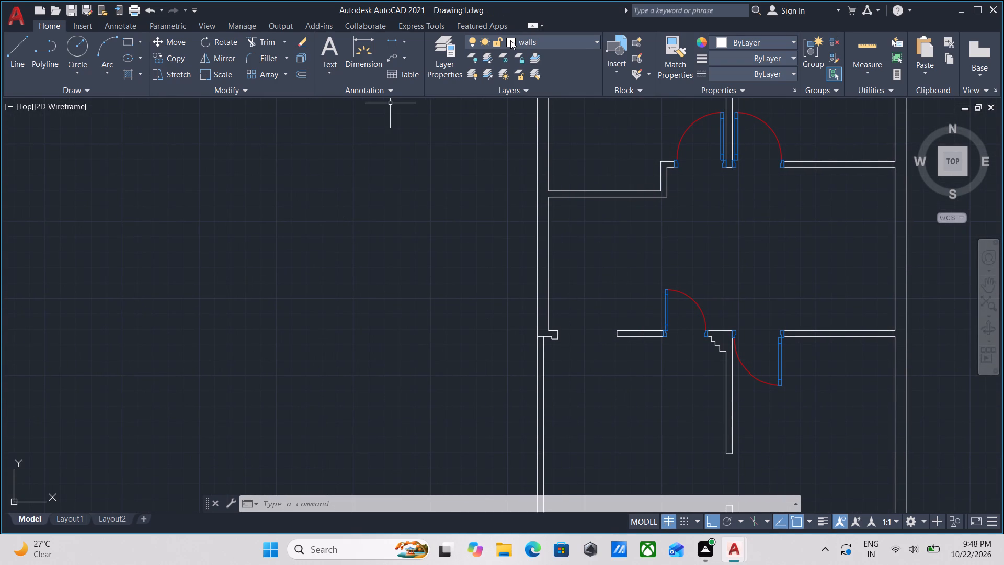
Draw a 4' by 9" rectangle in the empty space outside the plan's outer wall.
{"action": "type", "text": "REC"}
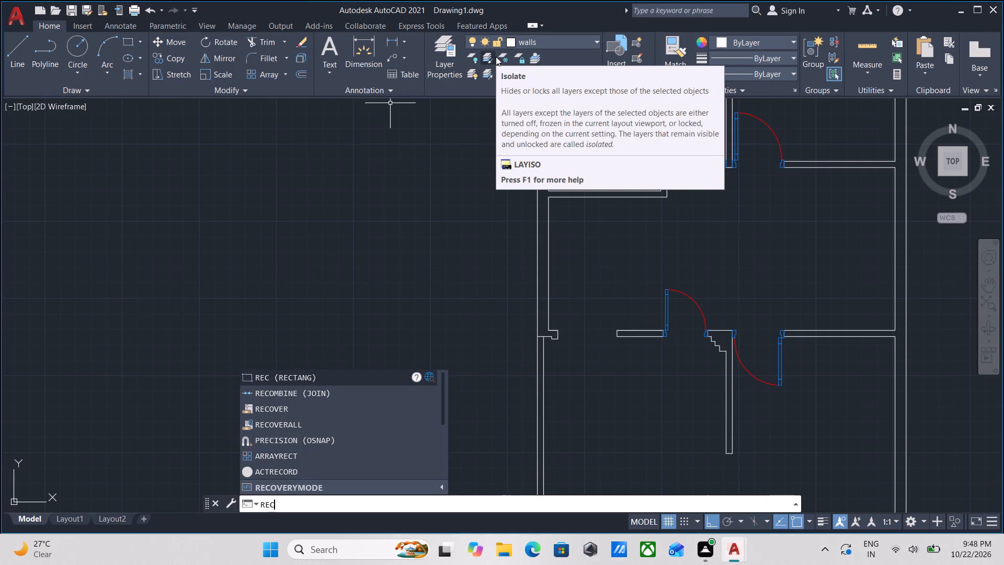
{"action": "key", "text": "Return"}
{"action": "left_click_drag", "start_coordinate": [336, 197], "coordinate": [337, 202]}
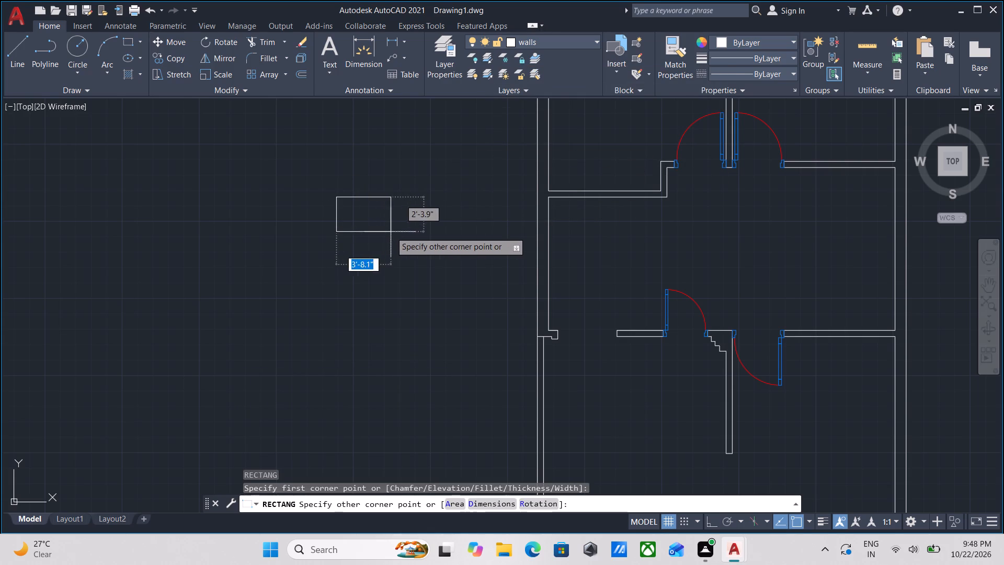
{"action": "middle_click_drag", "start_coordinate": [426, 228], "coordinate": [526, 242]}
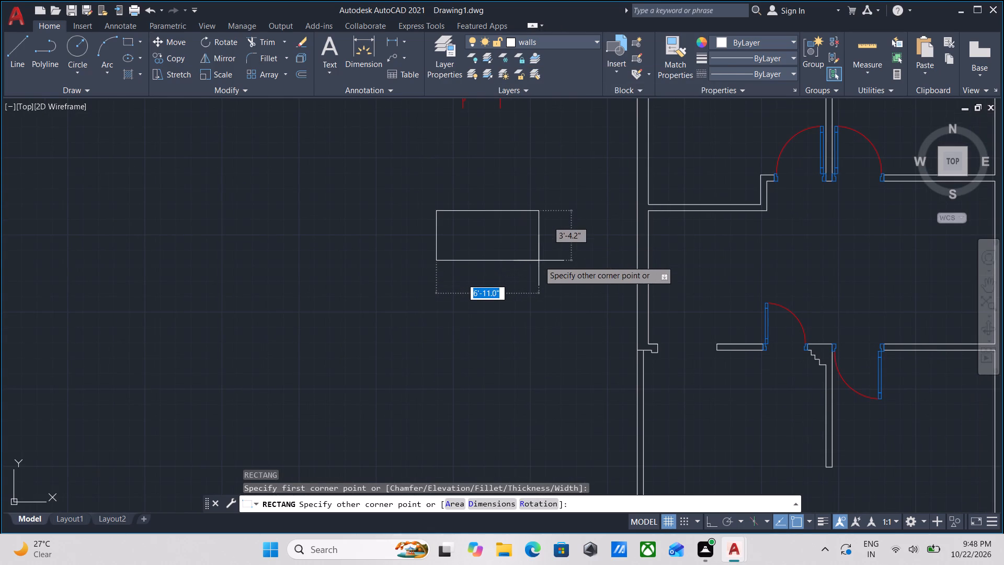
{"action": "scroll", "coordinate": [541, 242], "scroll_direction": "up", "scroll_amount": 2}
{"action": "middle_click_drag", "start_coordinate": [448, 214], "coordinate": [489, 239]}
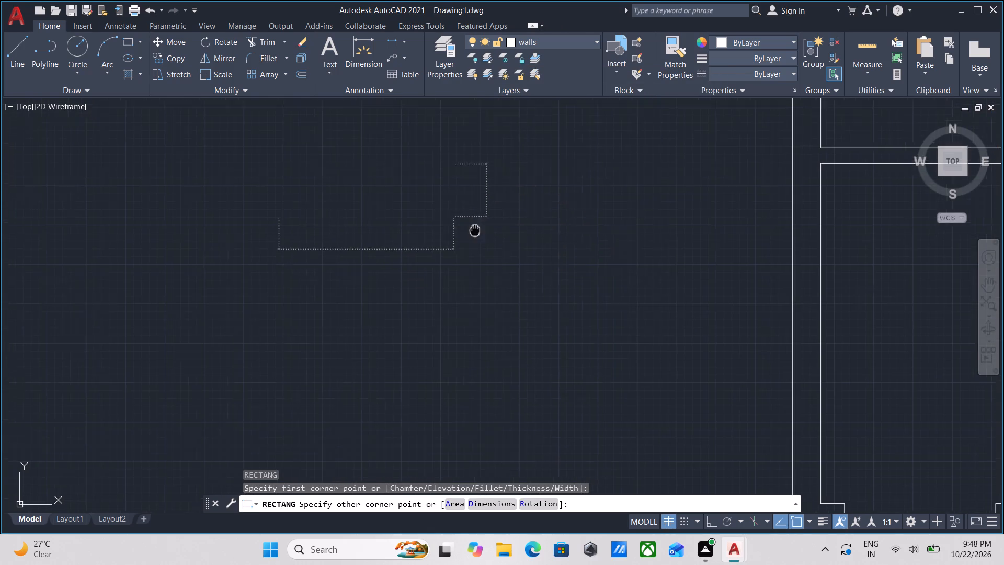
{"action": "middle_click_drag", "start_coordinate": [489, 239], "coordinate": [661, 290]}
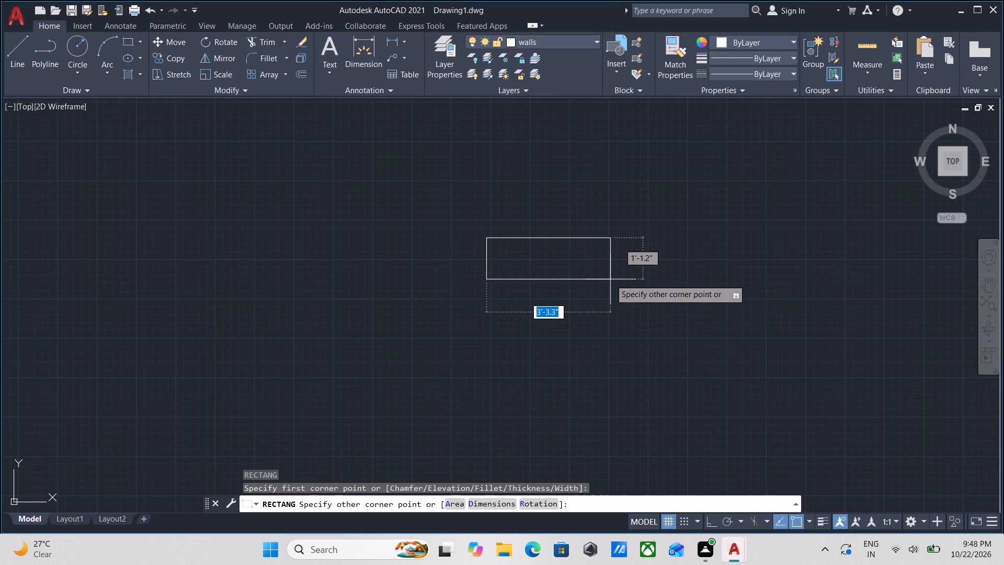
{"action": "type", "text": "4'"}
{"action": "key", "text": "Tab"}
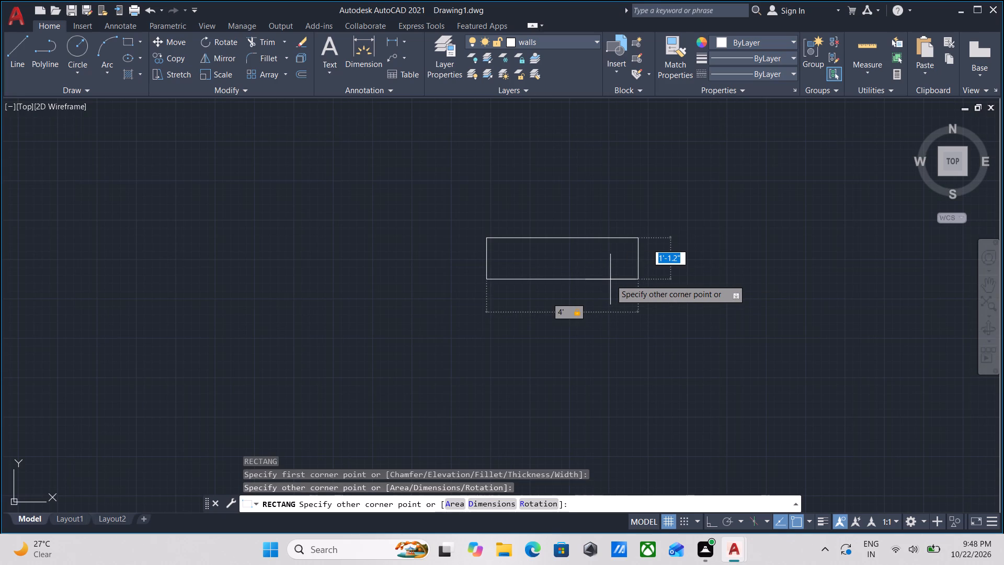
{"action": "key", "text": "9"}
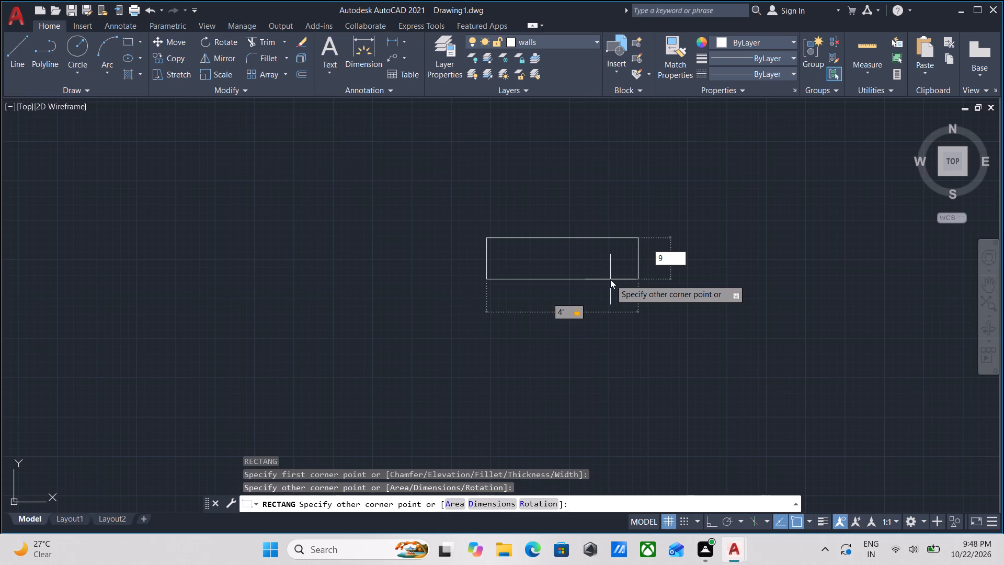
{"action": "key", "text": "shift+quotedbl"}
{"action": "key", "text": "Return"}
{"action": "key", "text": "Escape"}
Draw a horizontal centre line joining the midpoints of the rectangle's two short sides.
{"action": "scroll", "coordinate": [588, 262], "scroll_direction": "up", "scroll_amount": 2}
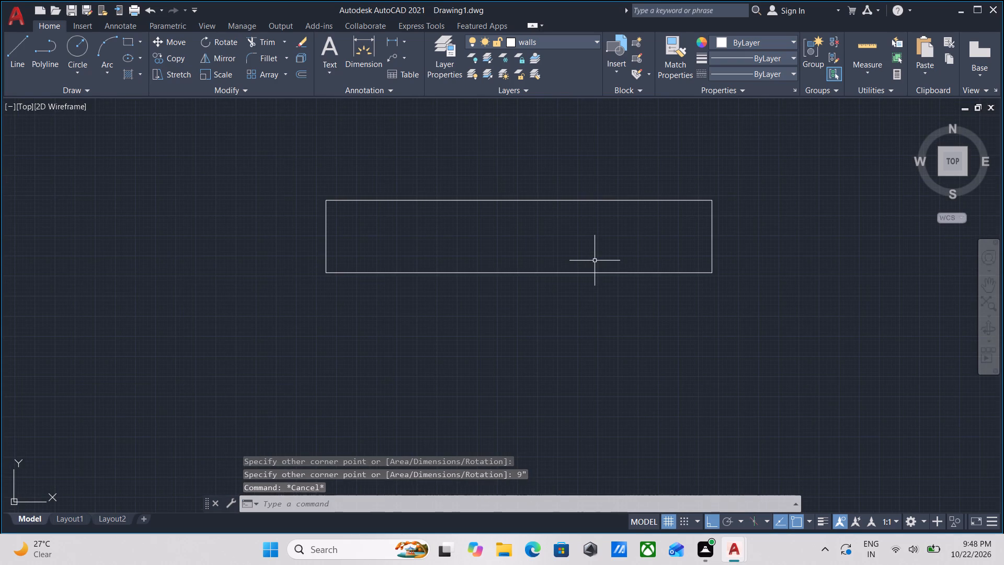
{"action": "key", "text": "l"}
{"action": "key", "text": "Return"}
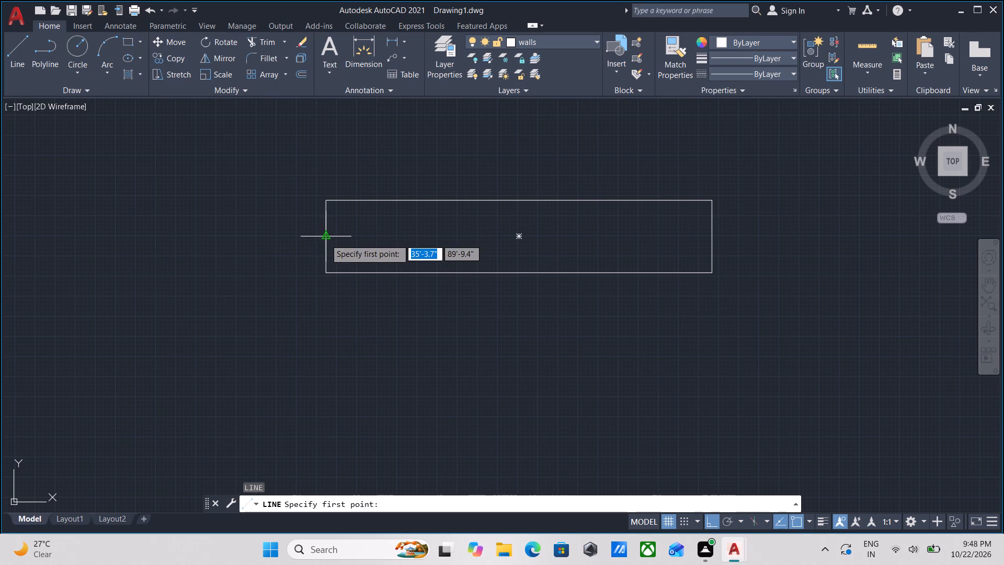
{"action": "left_click", "coordinate": [325, 239]}
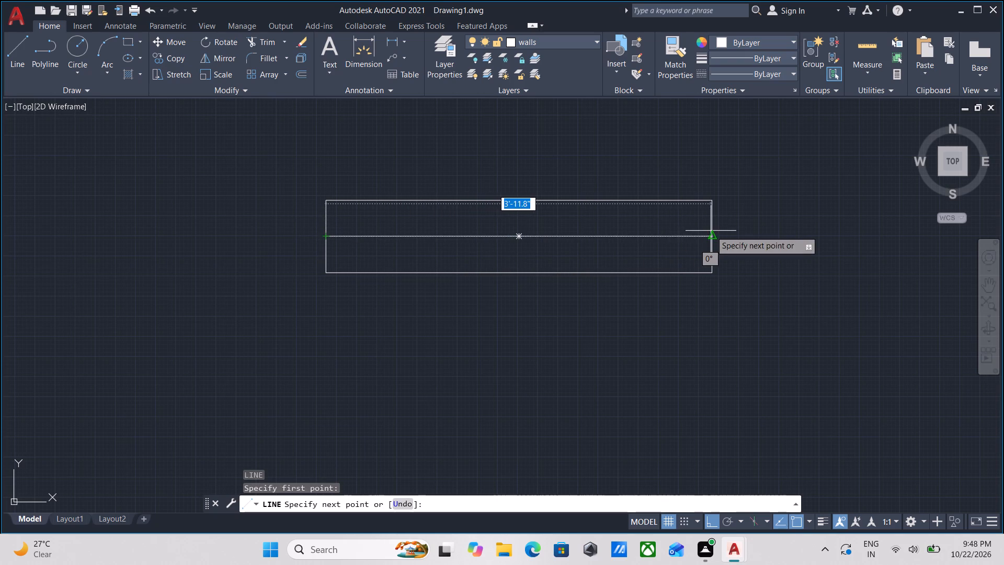
{"action": "left_click", "coordinate": [716, 235]}
{"action": "key", "text": "Escape"}
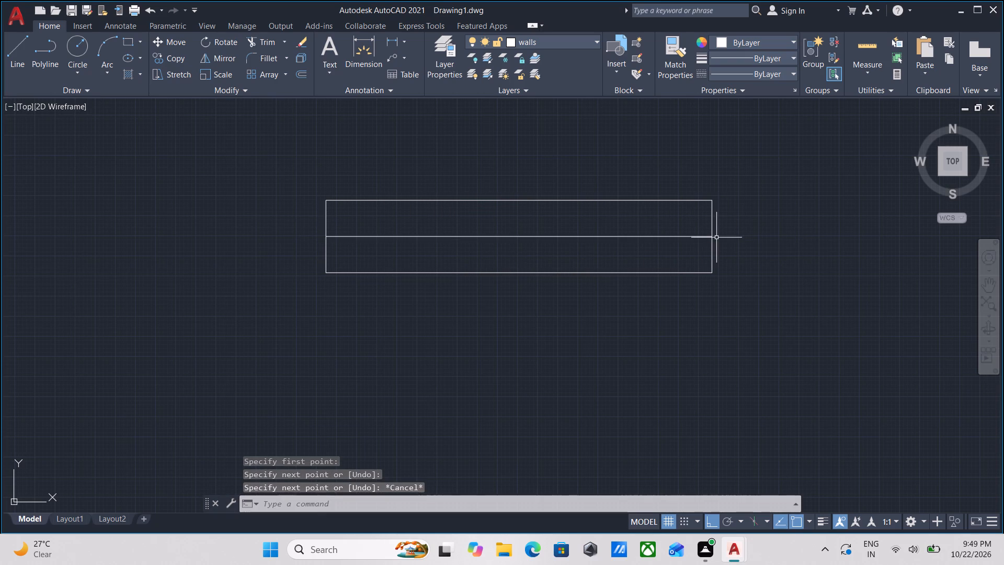
Assign the rectangle and its centre line to the WINDOWS layer.
{"action": "scroll", "coordinate": [716, 238], "scroll_direction": "down", "scroll_amount": 2}
{"action": "left_click", "coordinate": [729, 268]}
{"action": "left_click", "coordinate": [514, 208]}
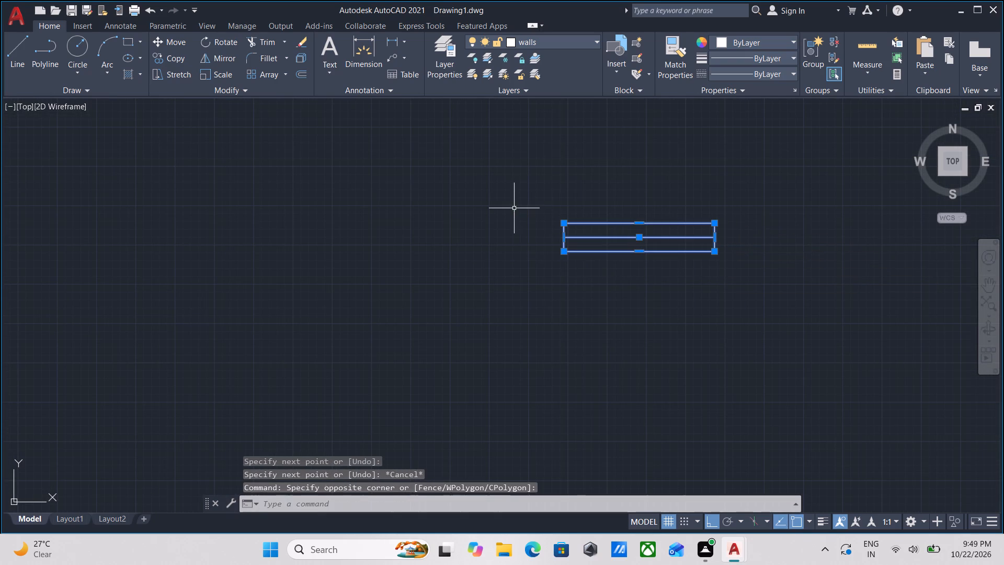
{"action": "left_click", "coordinate": [560, 41]}
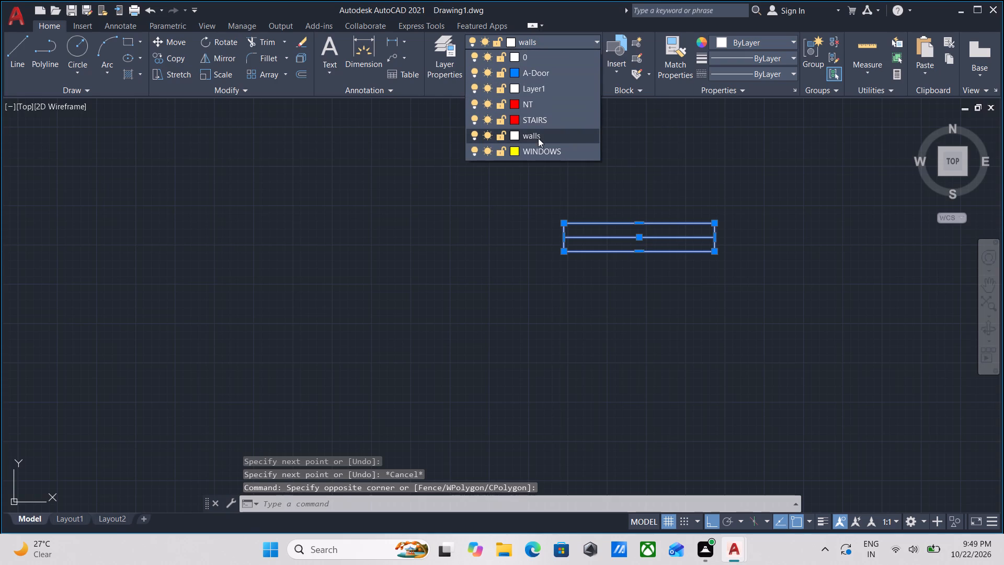
{"action": "left_click", "coordinate": [536, 149]}
{"action": "scroll", "coordinate": [644, 222], "scroll_direction": "down", "scroll_amount": 1}
{"action": "middle_click_drag", "start_coordinate": [638, 219], "coordinate": [571, 188]}
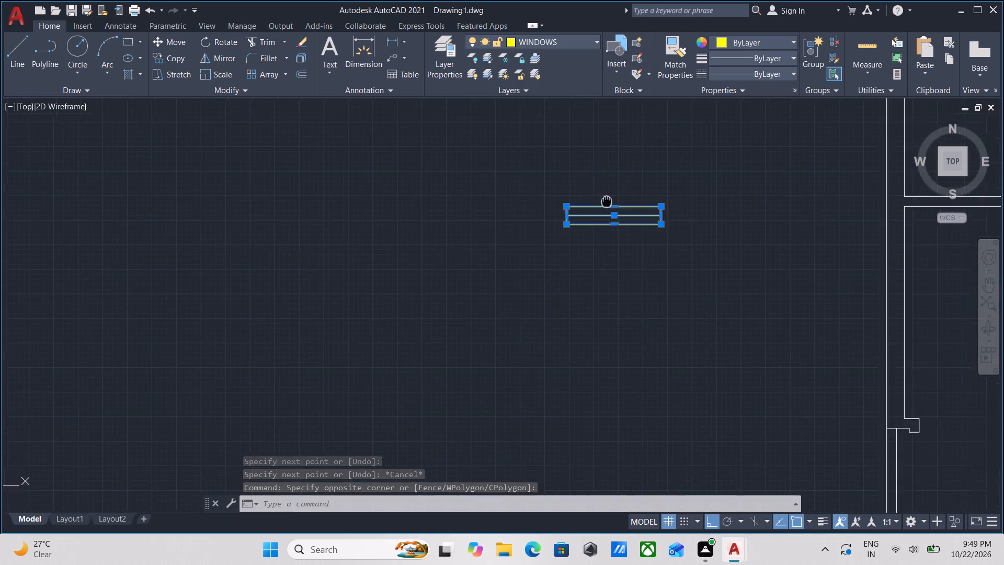
{"action": "middle_click_drag", "start_coordinate": [571, 188], "coordinate": [556, 182]}
{"action": "scroll", "coordinate": [588, 220], "scroll_direction": "up", "scroll_amount": 2}
{"action": "middle_click_drag", "start_coordinate": [525, 156], "coordinate": [540, 189]}
{"action": "key", "text": "Escape"}
{"action": "scroll", "coordinate": [546, 185], "scroll_direction": "up", "scroll_amount": 1}
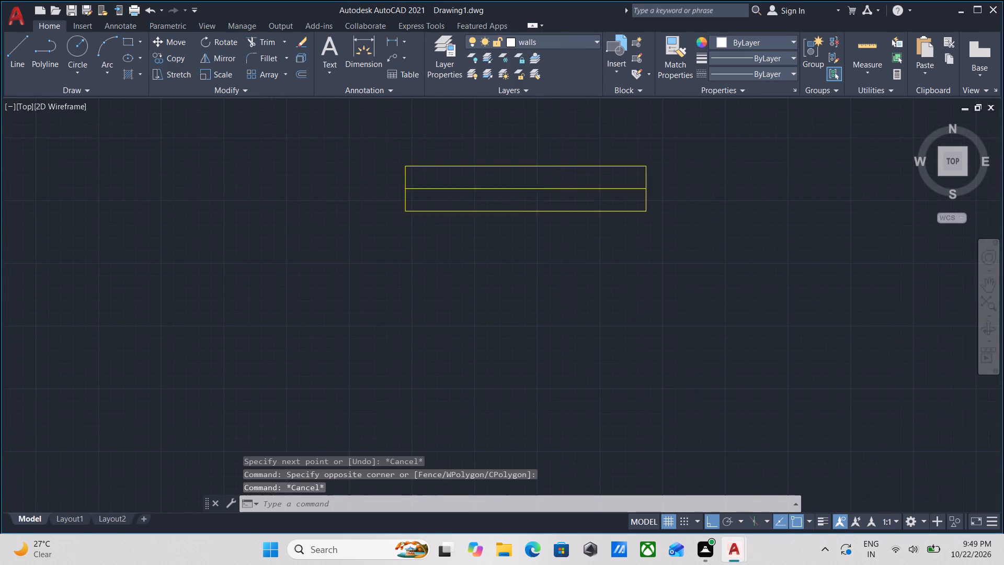
Offset the rectangle's centre line 2" upward and 2" downward.
{"action": "scroll", "coordinate": [546, 185], "scroll_direction": "up", "scroll_amount": 1}
{"action": "left_click", "coordinate": [544, 195]}
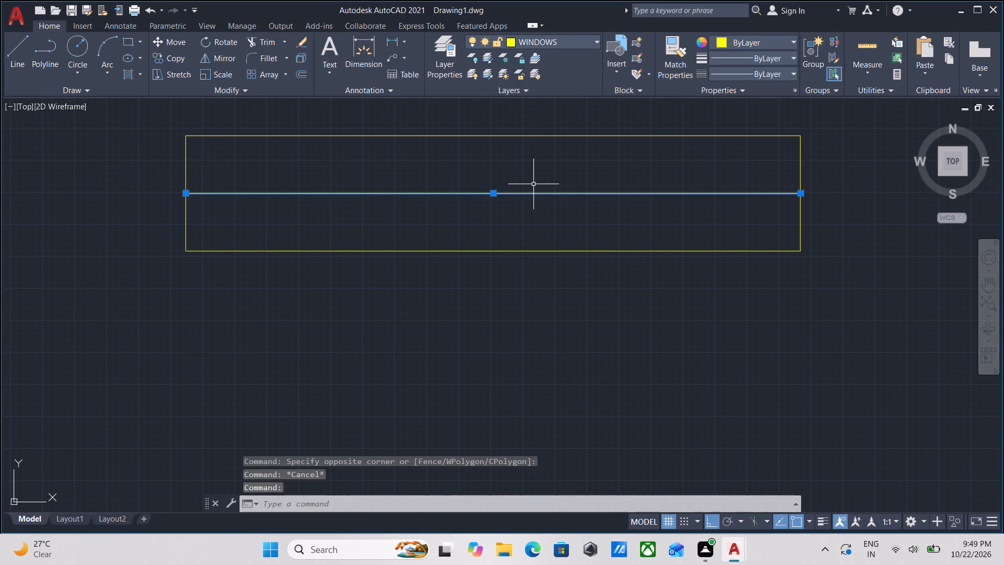
{"action": "key", "text": "o"}
{"action": "key", "text": "Return"}
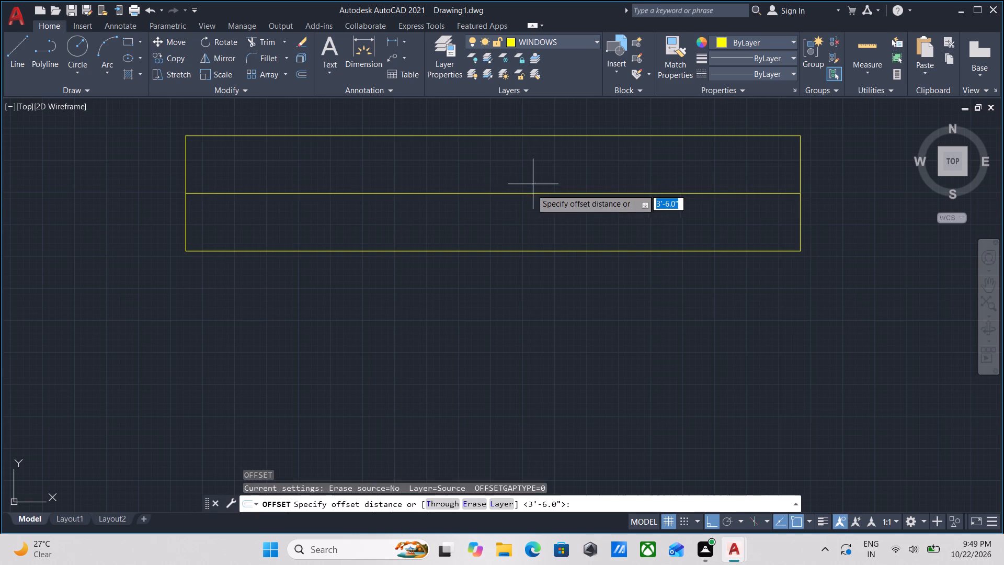
{"action": "left_click", "coordinate": [492, 193]}
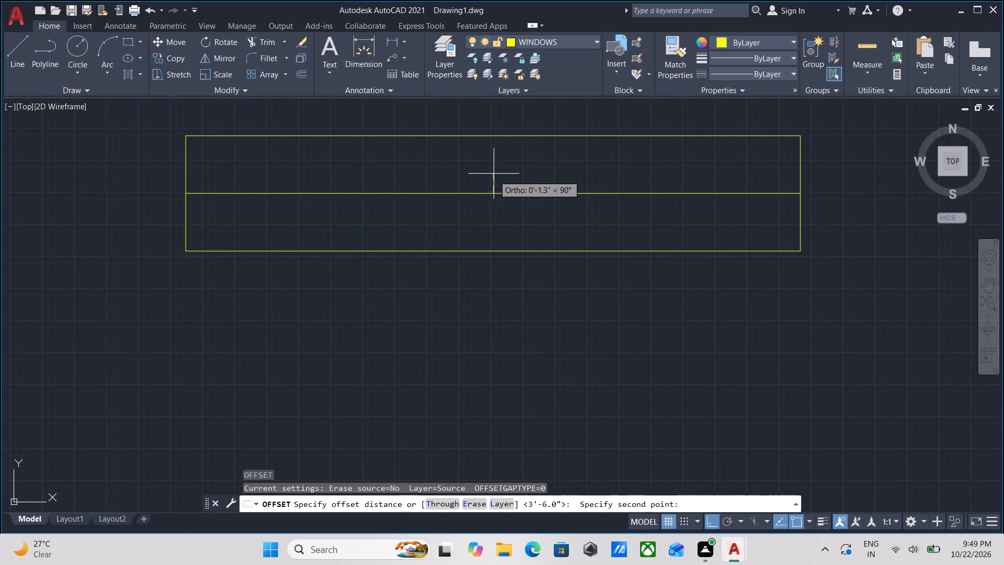
{"action": "left_click", "coordinate": [493, 163]}
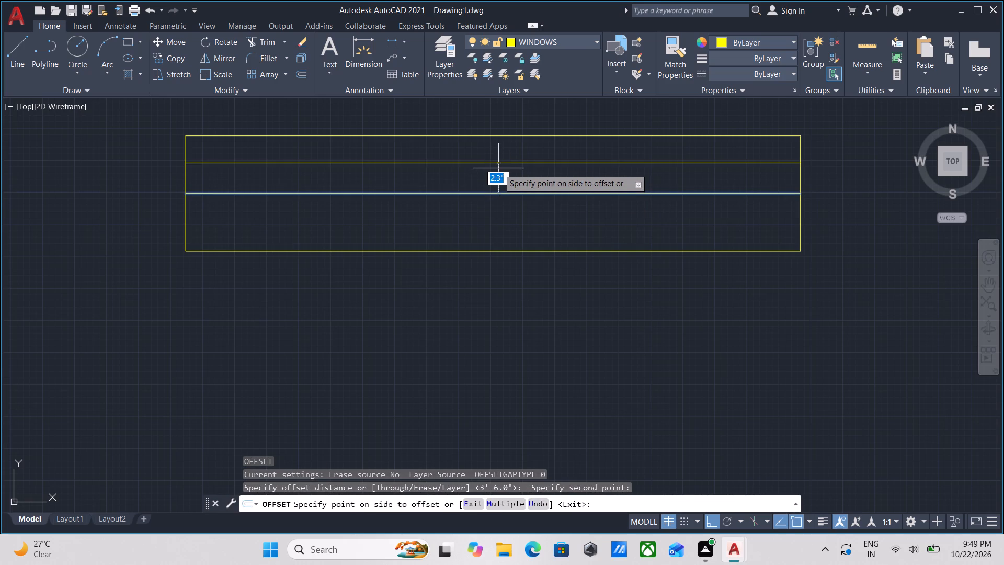
{"action": "key", "text": "2"}
{"action": "key", "text": "shift+quotedbl"}
{"action": "key", "text": "Return"}
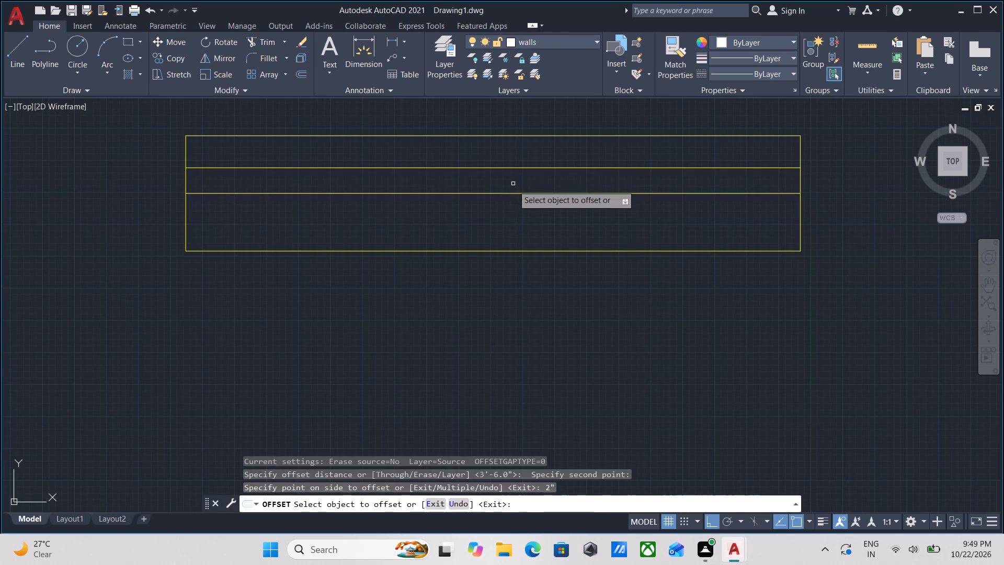
{"action": "left_click", "coordinate": [518, 192]}
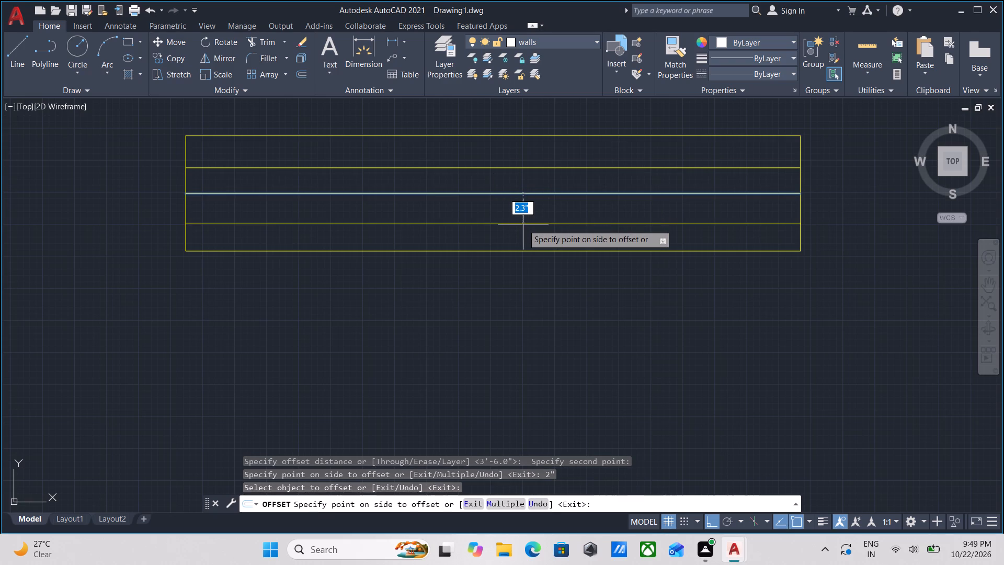
{"action": "key", "text": "2"}
{"action": "key", "text": "shift+quotedbl"}
{"action": "key", "text": "Return"}
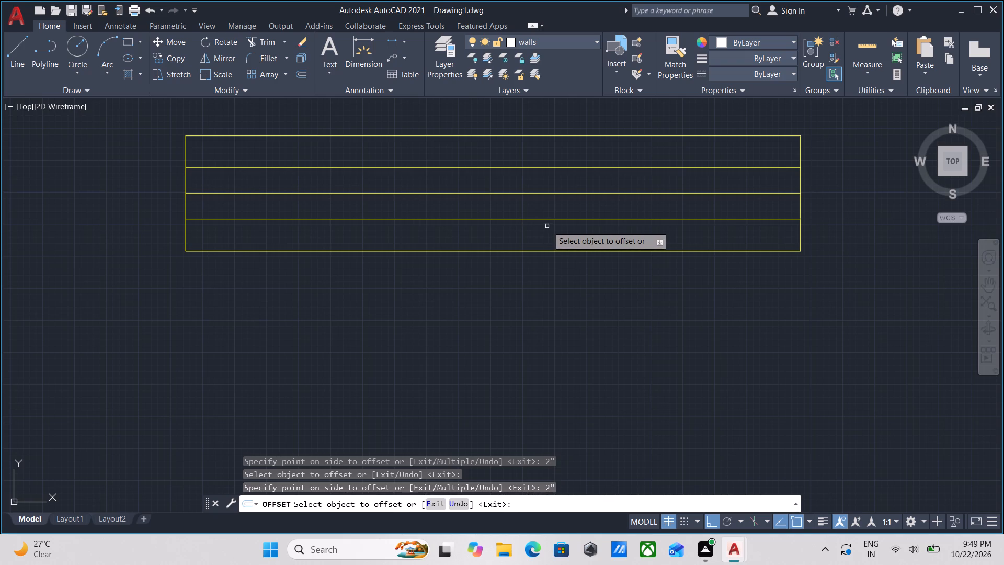
{"action": "key", "text": "Escape"}
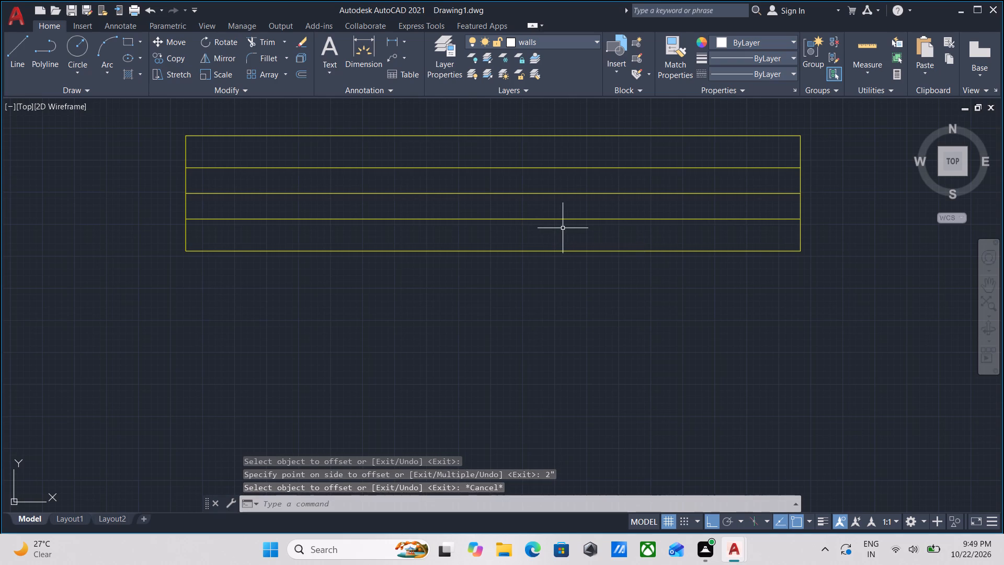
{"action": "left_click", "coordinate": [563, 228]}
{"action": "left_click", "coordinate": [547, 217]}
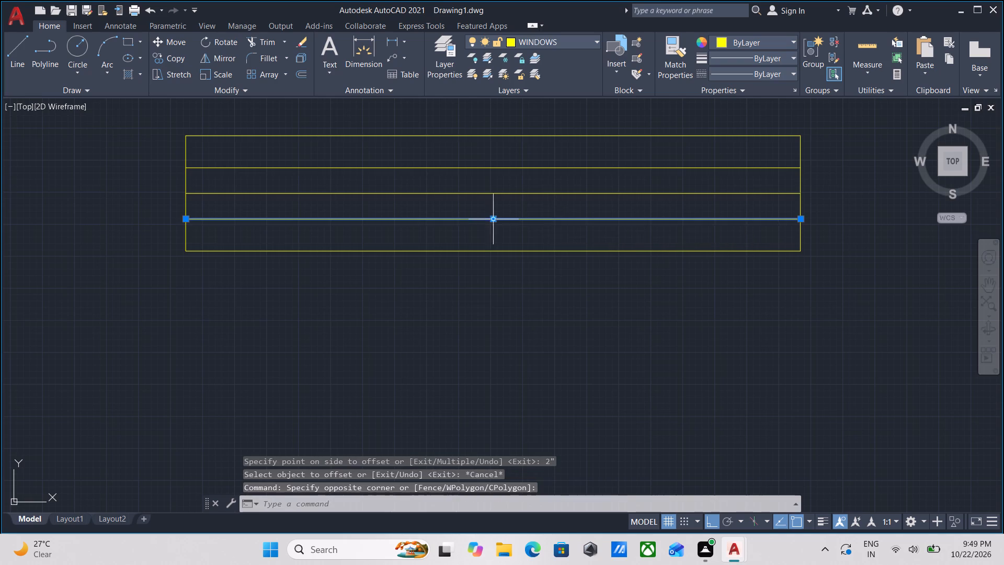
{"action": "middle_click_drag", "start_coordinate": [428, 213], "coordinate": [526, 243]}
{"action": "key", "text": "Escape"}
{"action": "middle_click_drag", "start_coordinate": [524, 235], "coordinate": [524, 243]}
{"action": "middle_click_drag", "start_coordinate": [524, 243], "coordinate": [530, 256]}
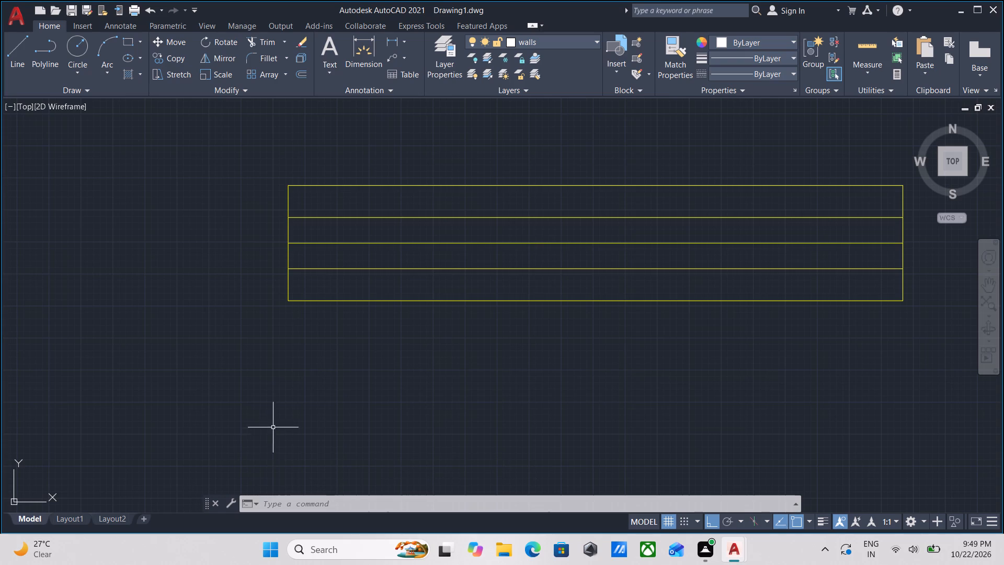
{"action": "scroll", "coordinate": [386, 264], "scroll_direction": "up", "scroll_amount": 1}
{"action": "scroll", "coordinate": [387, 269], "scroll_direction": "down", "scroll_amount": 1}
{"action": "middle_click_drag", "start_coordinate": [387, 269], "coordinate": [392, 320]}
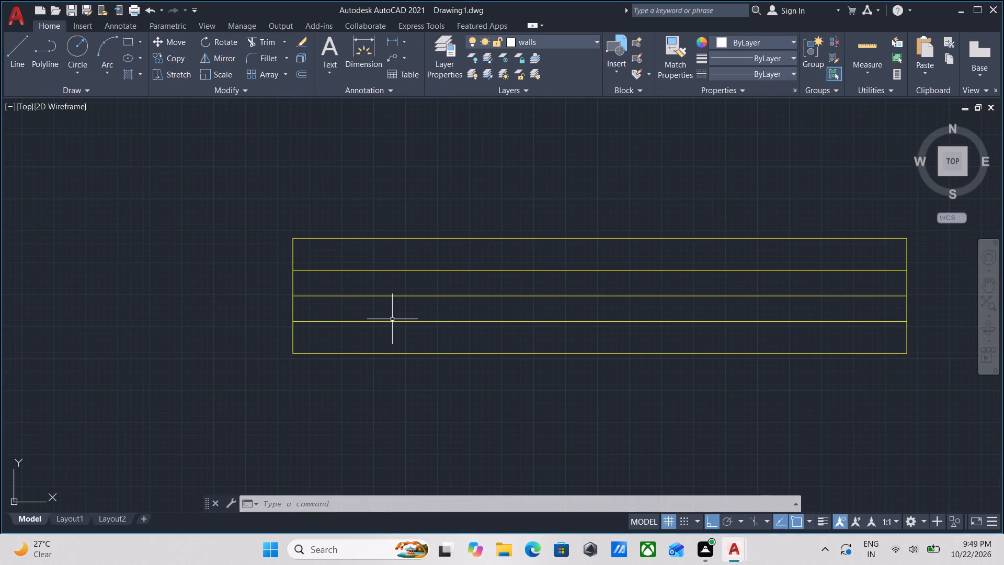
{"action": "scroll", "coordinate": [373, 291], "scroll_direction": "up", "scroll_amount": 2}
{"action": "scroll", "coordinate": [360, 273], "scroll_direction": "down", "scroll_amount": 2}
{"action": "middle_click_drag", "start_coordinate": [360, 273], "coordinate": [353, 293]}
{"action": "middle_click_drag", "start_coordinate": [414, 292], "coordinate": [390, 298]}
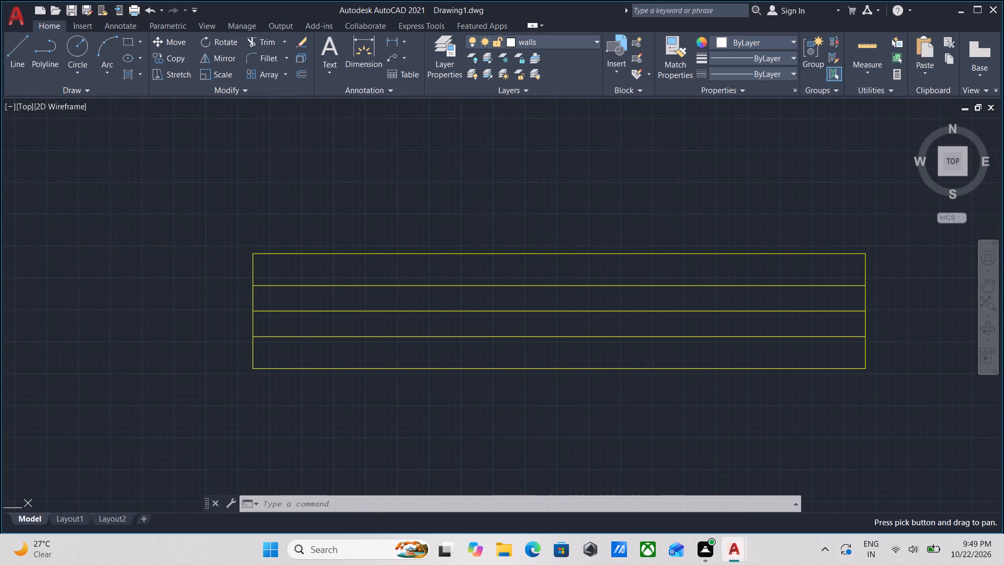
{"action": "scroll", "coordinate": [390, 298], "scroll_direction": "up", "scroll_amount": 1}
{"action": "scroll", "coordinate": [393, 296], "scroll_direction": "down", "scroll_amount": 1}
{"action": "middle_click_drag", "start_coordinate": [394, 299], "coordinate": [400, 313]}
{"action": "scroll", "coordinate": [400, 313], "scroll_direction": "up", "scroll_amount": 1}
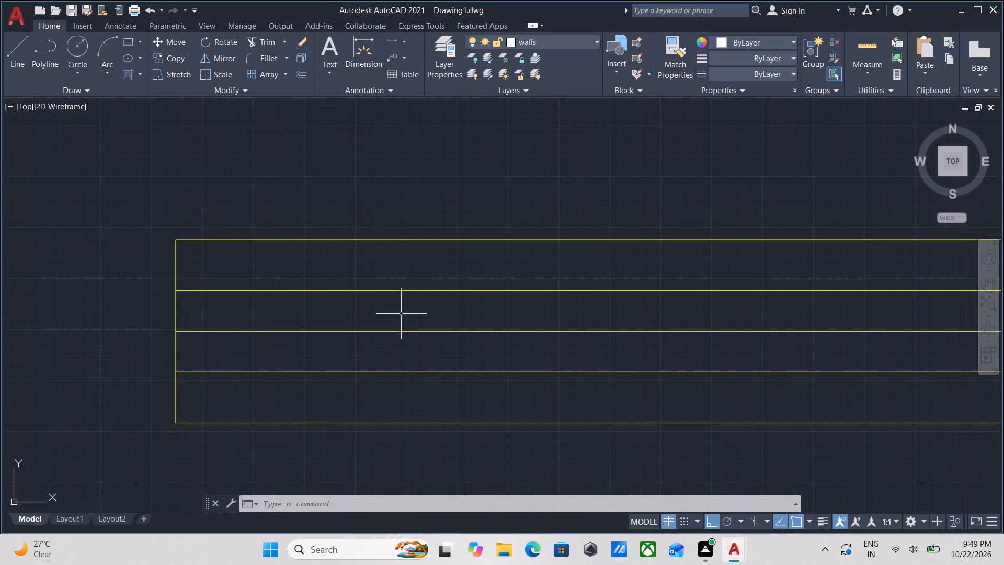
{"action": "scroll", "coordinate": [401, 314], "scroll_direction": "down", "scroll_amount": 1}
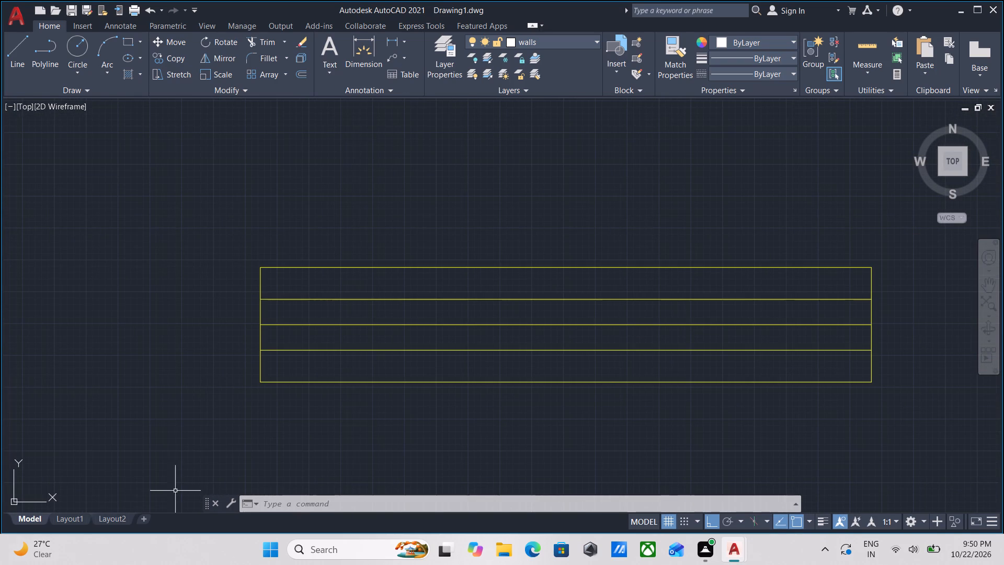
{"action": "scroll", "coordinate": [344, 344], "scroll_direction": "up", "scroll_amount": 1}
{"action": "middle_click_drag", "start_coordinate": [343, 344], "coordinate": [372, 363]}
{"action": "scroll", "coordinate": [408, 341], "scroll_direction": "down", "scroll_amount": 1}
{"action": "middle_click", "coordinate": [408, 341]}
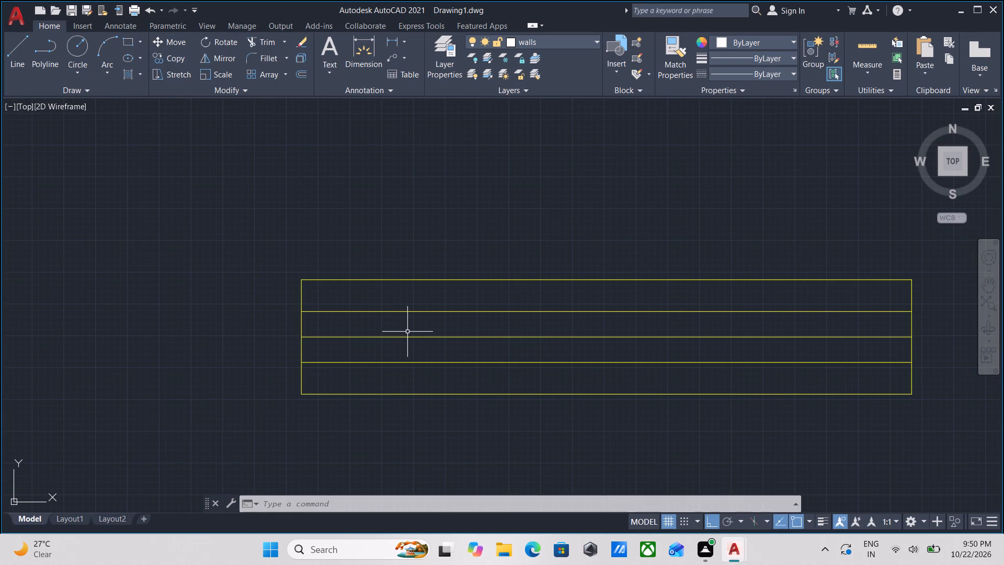
Erase the offset line above the centre line inside the window rectangle.
{"action": "middle_click_drag", "start_coordinate": [415, 323], "coordinate": [423, 401]}
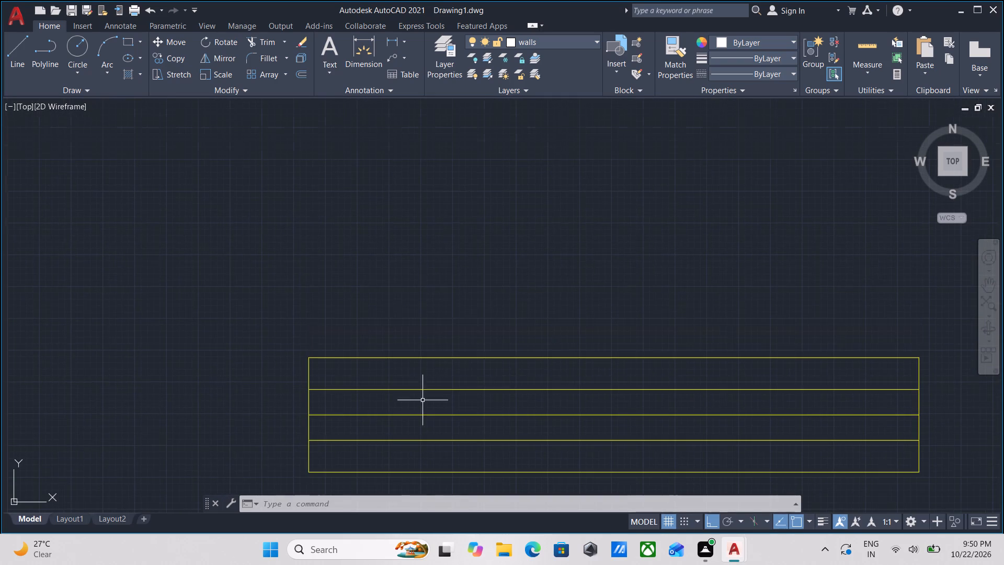
{"action": "left_click", "coordinate": [429, 395]}
{"action": "left_click", "coordinate": [420, 371]}
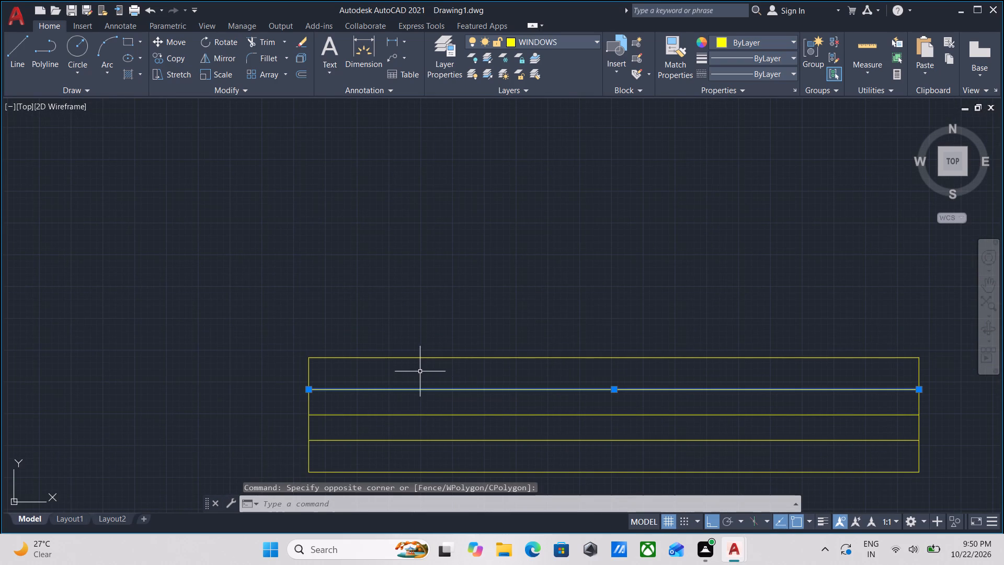
{"action": "right_click", "coordinate": [420, 371]}
{"action": "left_click", "coordinate": [476, 130]}
{"action": "scroll", "coordinate": [484, 292], "scroll_direction": "down", "scroll_amount": 2}
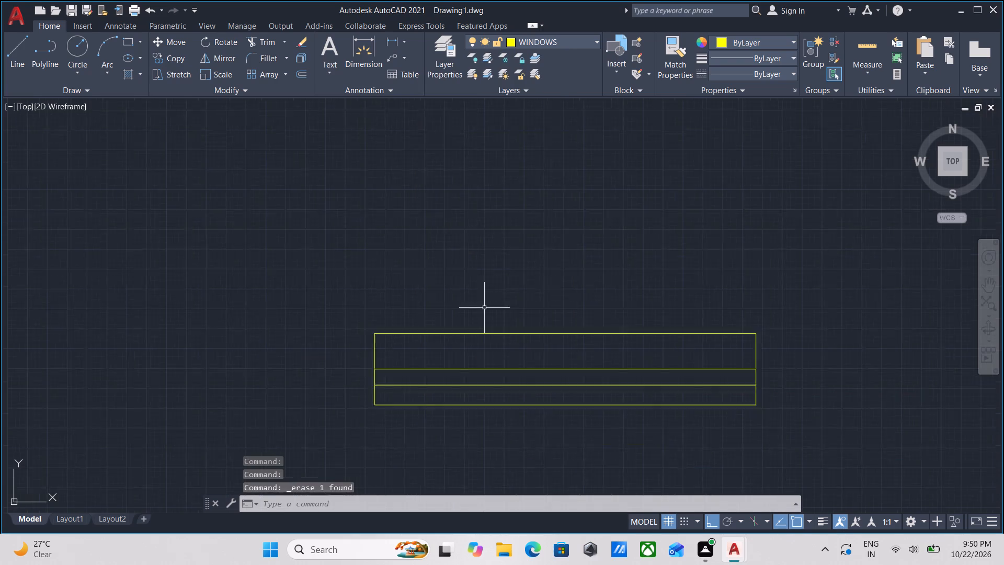
Move the inner line below the centre line upward, to roughly half its distance from the centre line.
{"action": "middle_click_drag", "start_coordinate": [484, 307], "coordinate": [489, 211]}
{"action": "scroll", "coordinate": [483, 283], "scroll_direction": "up", "scroll_amount": 2}
{"action": "left_click", "coordinate": [484, 234]}
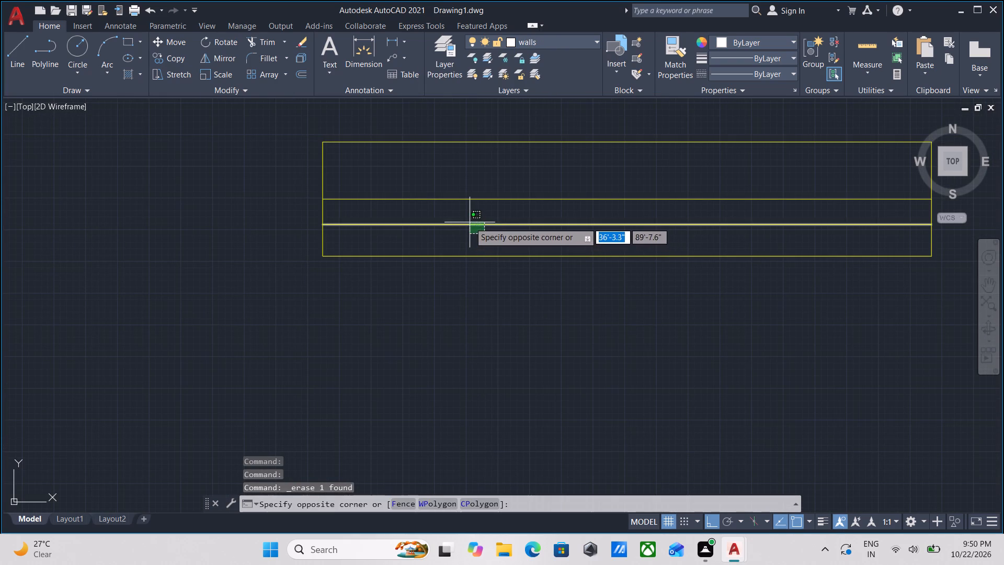
{"action": "left_click", "coordinate": [470, 222]}
{"action": "middle_click_drag", "start_coordinate": [512, 213], "coordinate": [509, 249]}
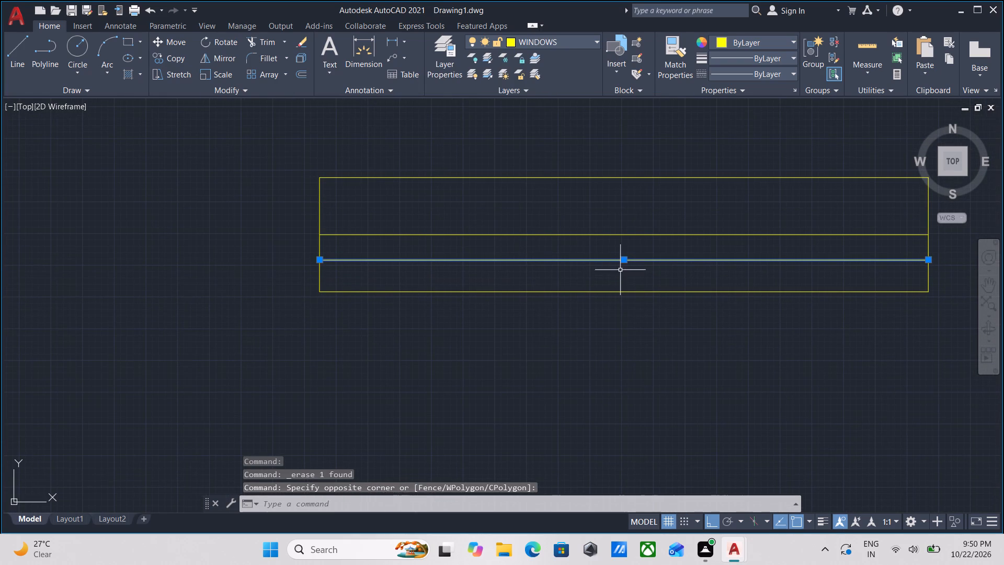
{"action": "left_click", "coordinate": [623, 262]}
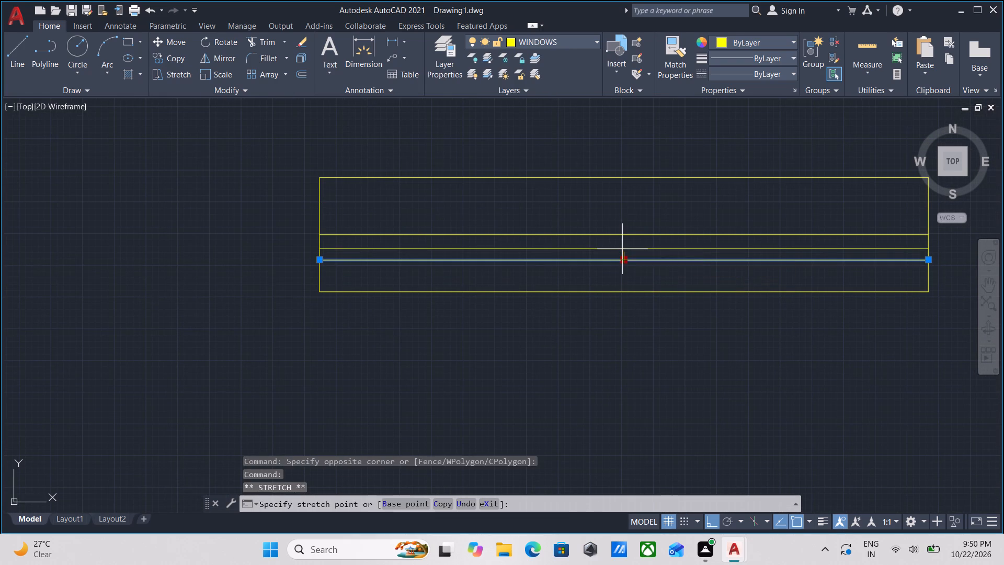
{"action": "left_click", "coordinate": [622, 249]}
{"action": "scroll", "coordinate": [609, 238], "scroll_direction": "up", "scroll_amount": 2}
{"action": "key", "text": "Escape"}
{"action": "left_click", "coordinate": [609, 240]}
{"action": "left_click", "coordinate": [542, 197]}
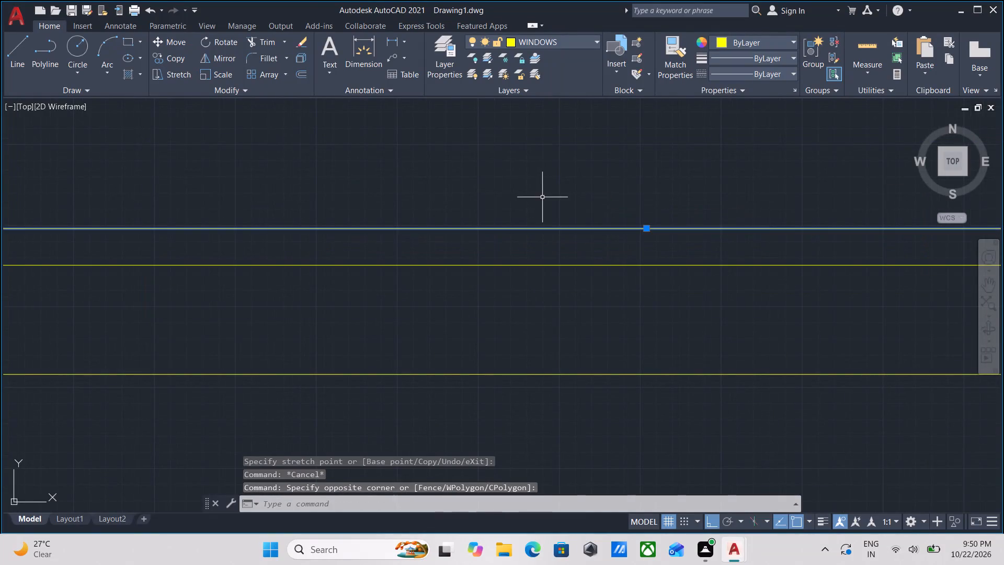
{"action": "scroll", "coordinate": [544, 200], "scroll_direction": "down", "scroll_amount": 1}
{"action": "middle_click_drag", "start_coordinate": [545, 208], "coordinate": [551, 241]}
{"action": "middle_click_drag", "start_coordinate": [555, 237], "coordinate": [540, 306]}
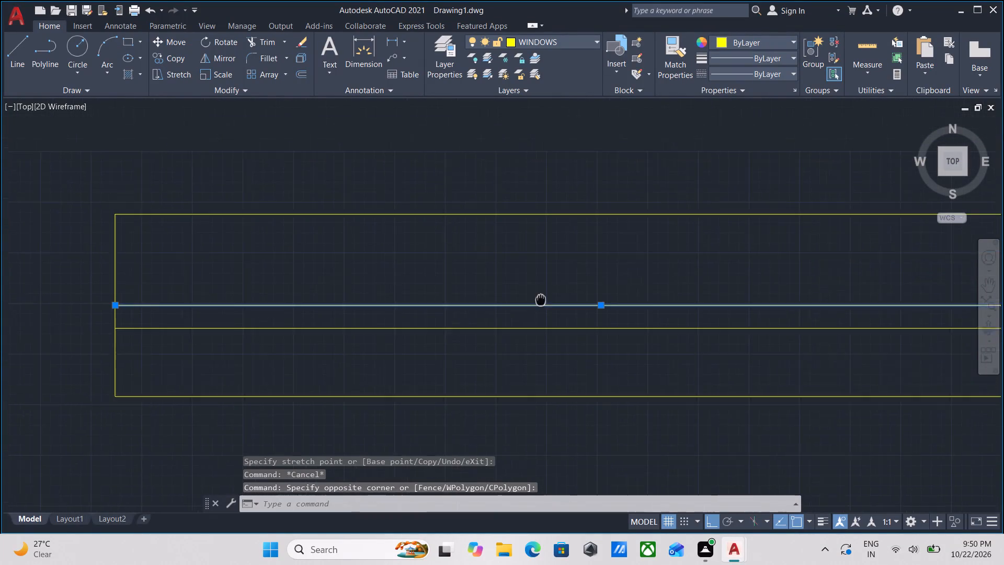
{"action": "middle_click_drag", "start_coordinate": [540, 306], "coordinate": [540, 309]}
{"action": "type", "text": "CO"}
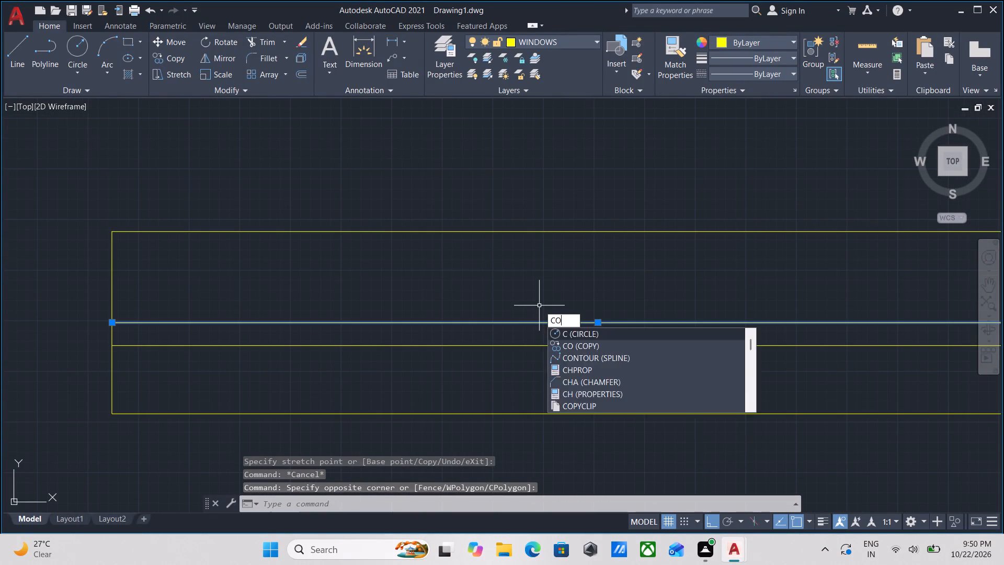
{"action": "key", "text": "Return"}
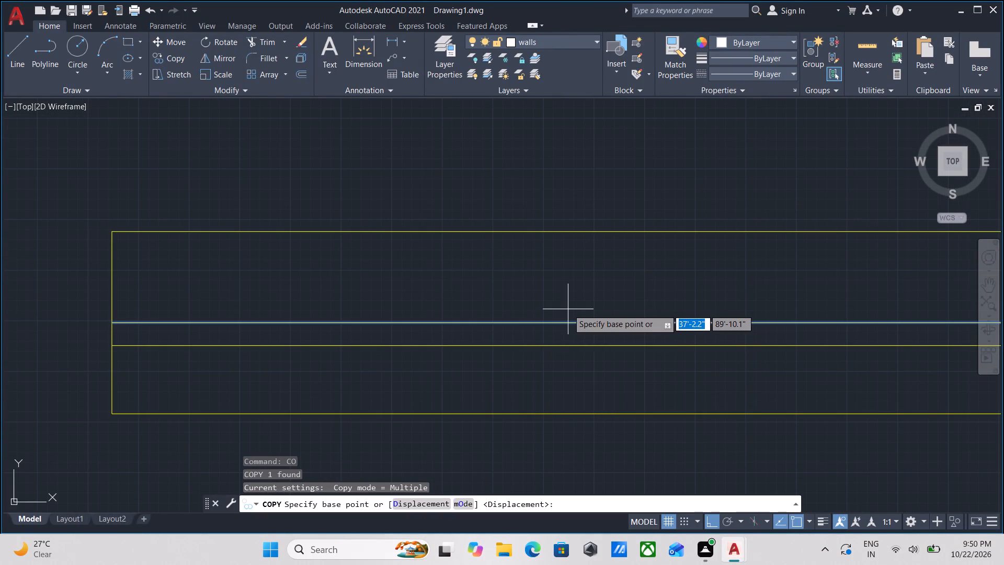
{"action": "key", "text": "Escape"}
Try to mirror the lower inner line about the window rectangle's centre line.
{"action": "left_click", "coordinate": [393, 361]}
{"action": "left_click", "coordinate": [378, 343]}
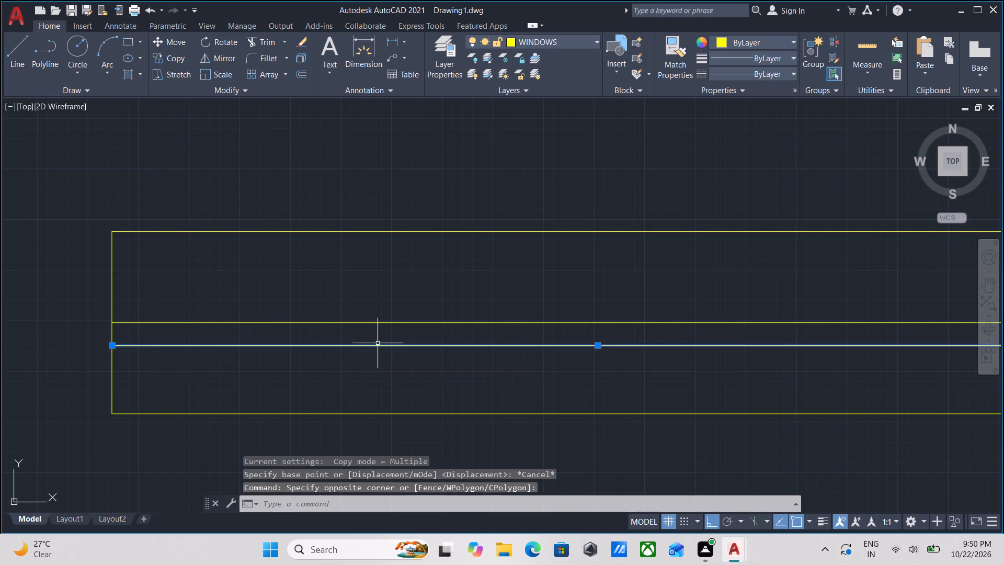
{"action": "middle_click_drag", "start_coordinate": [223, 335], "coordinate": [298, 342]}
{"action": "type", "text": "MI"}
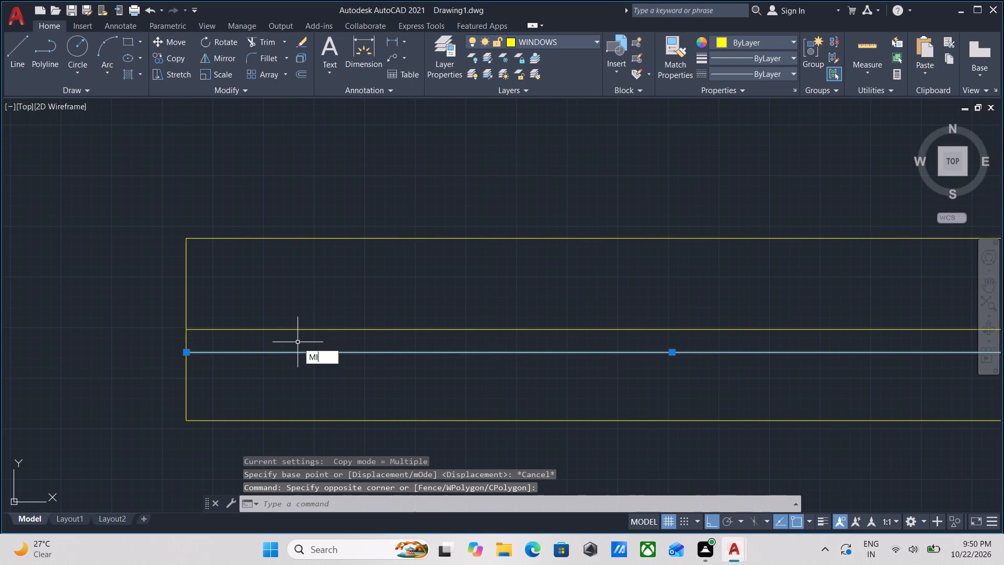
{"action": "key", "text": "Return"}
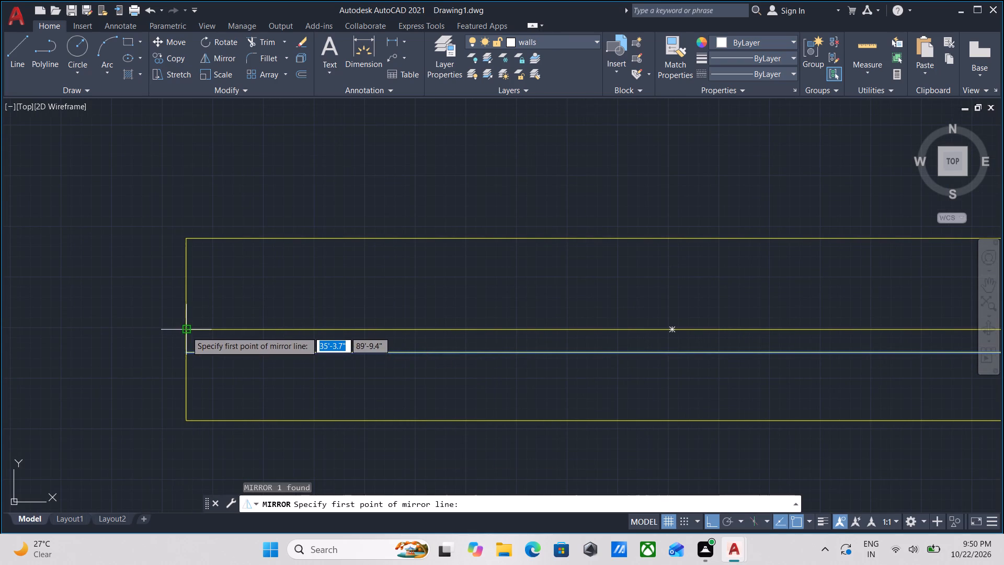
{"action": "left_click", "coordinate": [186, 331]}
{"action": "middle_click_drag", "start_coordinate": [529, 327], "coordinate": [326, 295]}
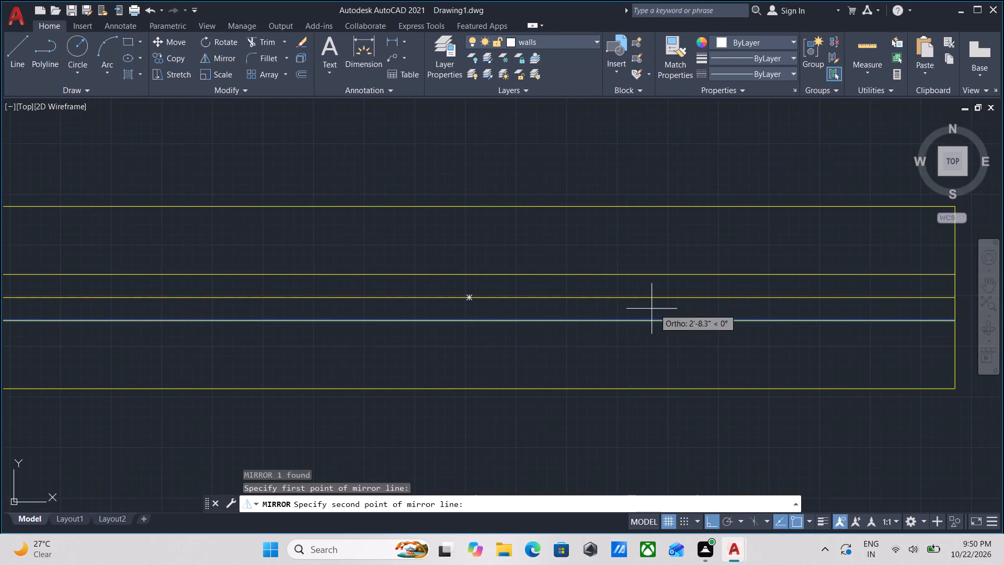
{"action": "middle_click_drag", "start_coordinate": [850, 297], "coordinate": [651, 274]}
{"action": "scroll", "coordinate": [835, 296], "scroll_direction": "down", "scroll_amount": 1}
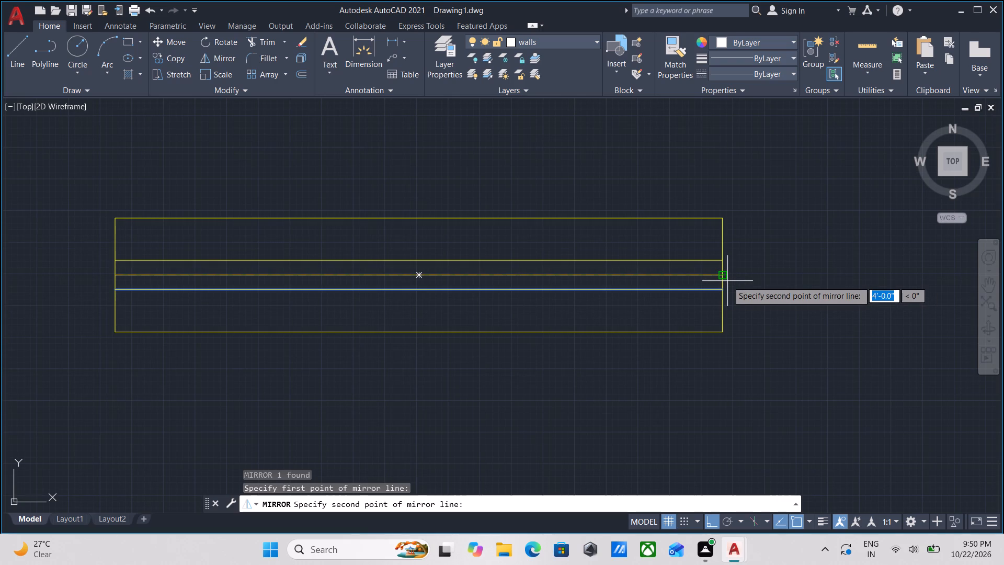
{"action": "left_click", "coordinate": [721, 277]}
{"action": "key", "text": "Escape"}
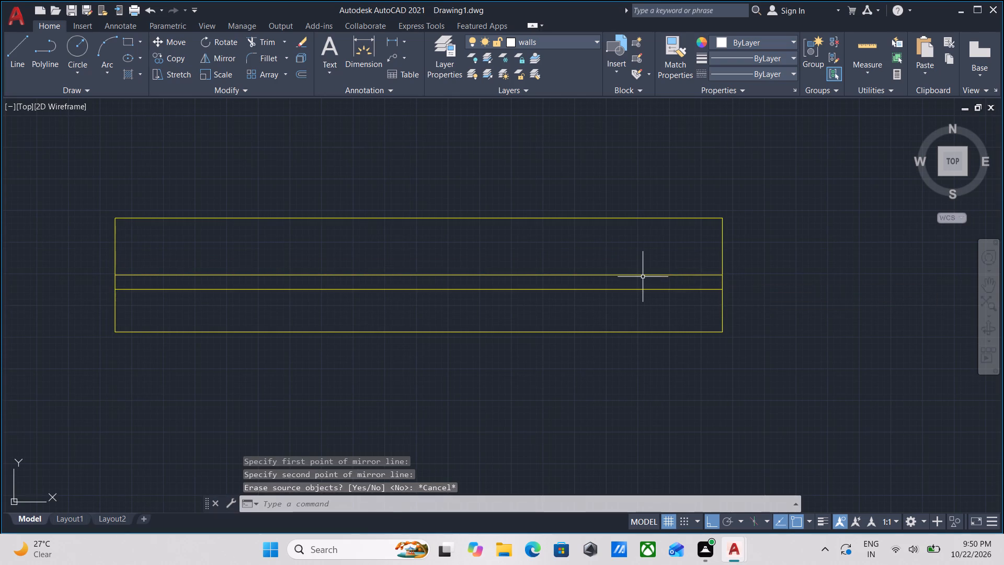
Mirror the lower inner line about the window's centre line, keeping the source line.
{"action": "scroll", "coordinate": [641, 277], "scroll_direction": "up", "scroll_amount": 1}
{"action": "left_click", "coordinate": [537, 318]}
{"action": "left_click", "coordinate": [493, 283]}
{"action": "middle_click_drag", "start_coordinate": [430, 285], "coordinate": [430, 285]}
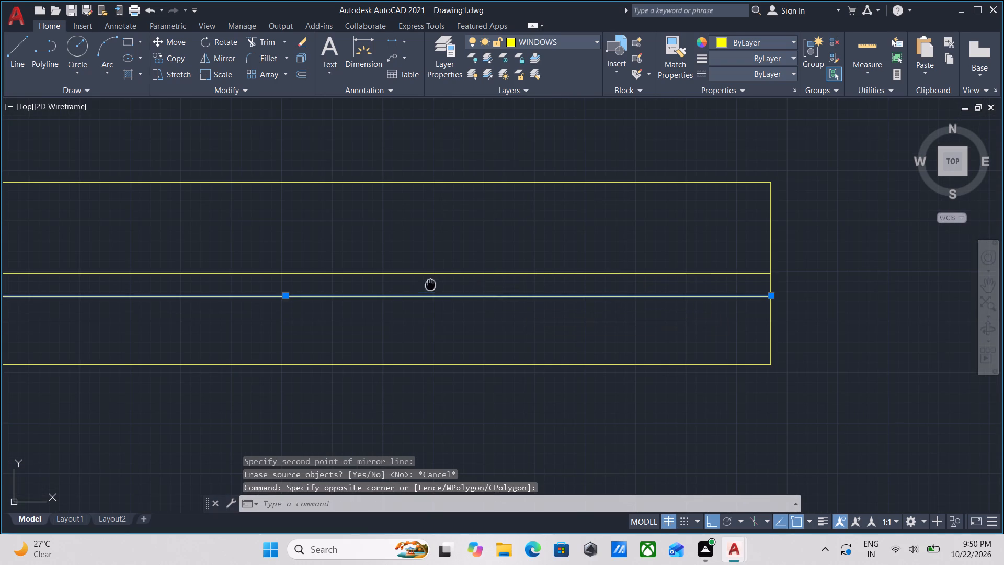
{"action": "middle_click_drag", "start_coordinate": [430, 285], "coordinate": [584, 314]}
{"action": "middle_click_drag", "start_coordinate": [369, 284], "coordinate": [568, 302]}
{"action": "type", "text": "MI"}
{"action": "key", "text": "Return"}
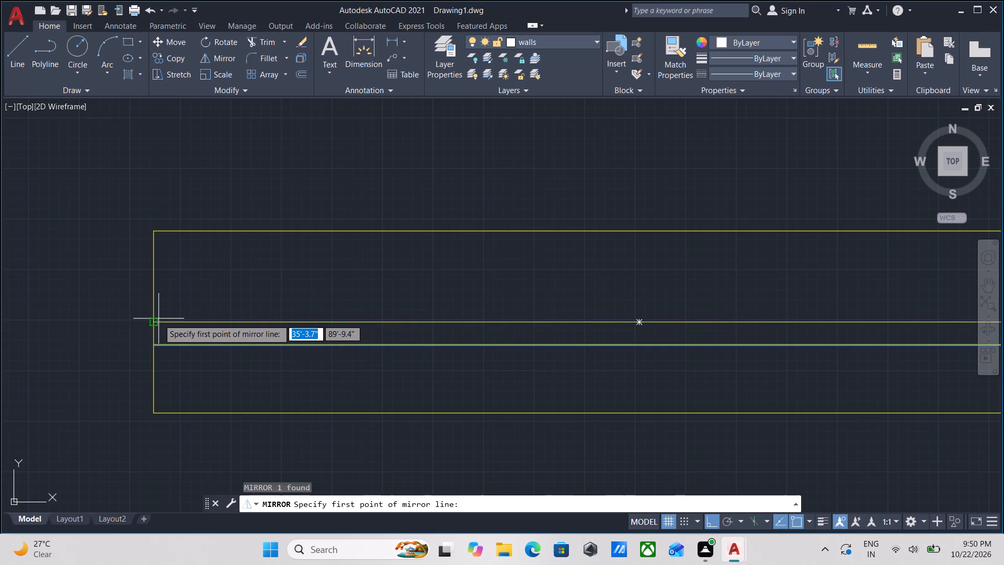
{"action": "left_click", "coordinate": [157, 321]}
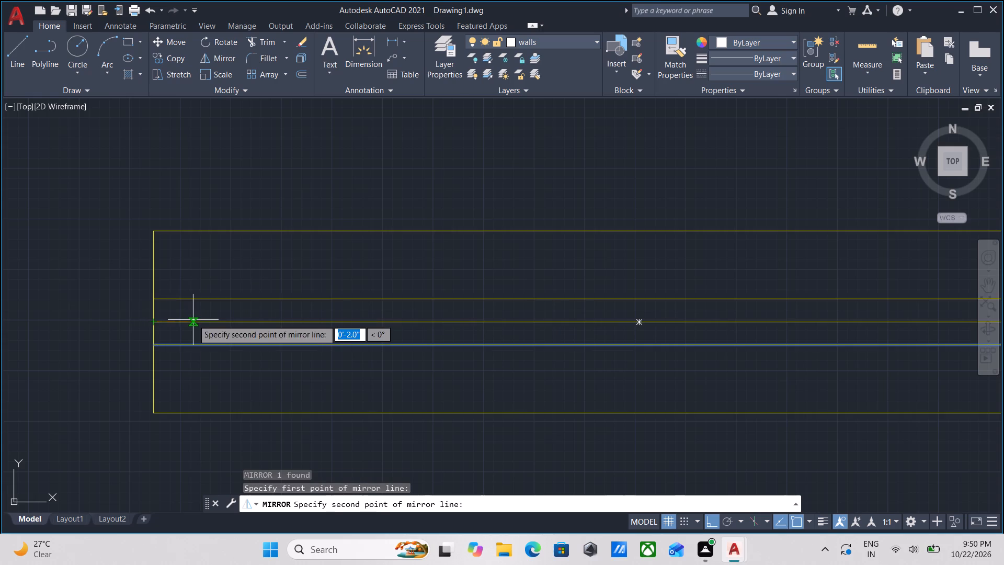
{"action": "left_click", "coordinate": [193, 320]}
{"action": "left_click_drag", "start_coordinate": [212, 369], "coordinate": [193, 320]}
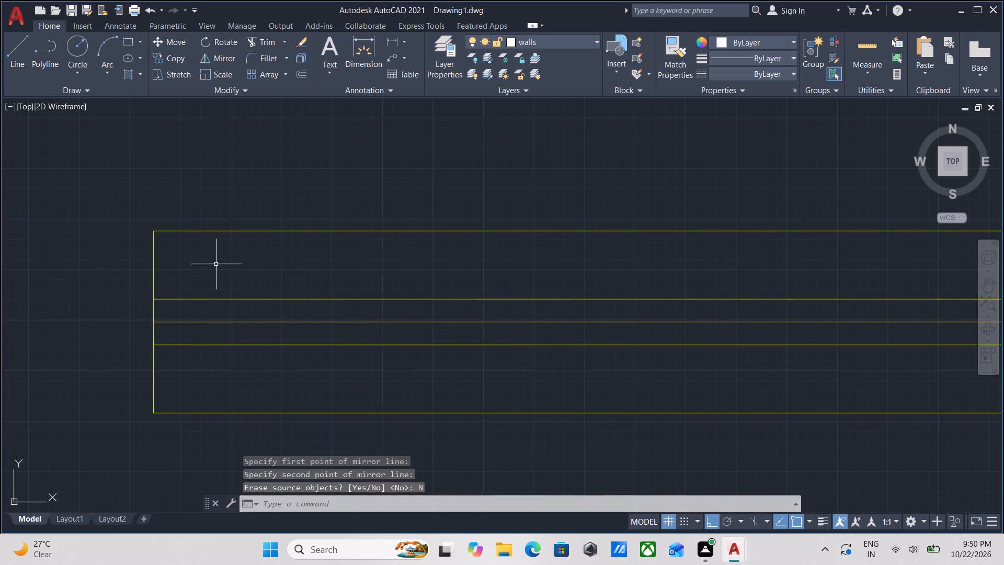
Hatch all four strips of the window symbol with a SOLID pattern in blue colour 39,118,187.
{"action": "scroll", "coordinate": [216, 264], "scroll_direction": "down", "scroll_amount": 2}
{"action": "scroll", "coordinate": [286, 306], "scroll_direction": "down", "scroll_amount": 1}
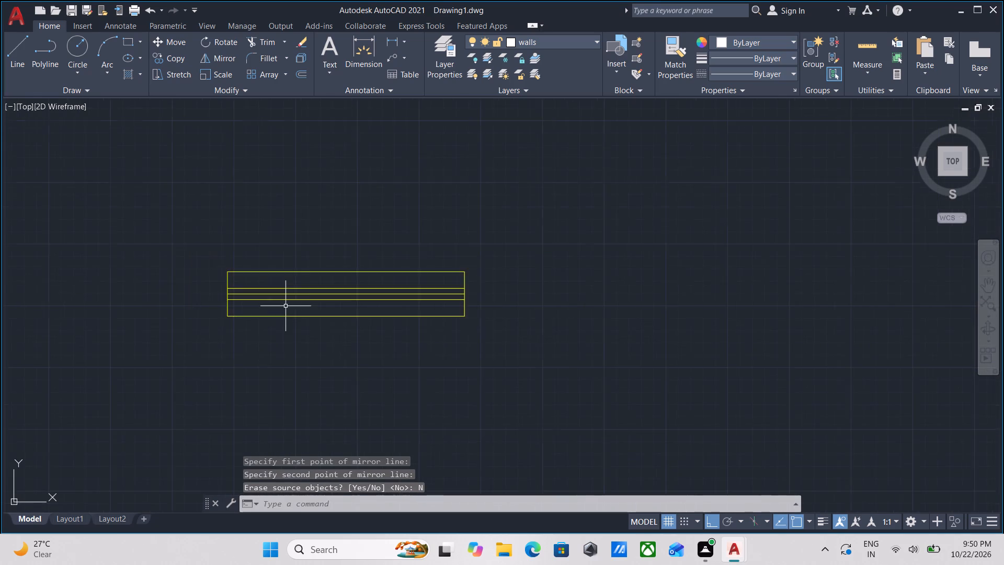
{"action": "middle_click_drag", "start_coordinate": [286, 306], "coordinate": [365, 372]}
{"action": "scroll", "coordinate": [365, 372], "scroll_direction": "up", "scroll_amount": 2}
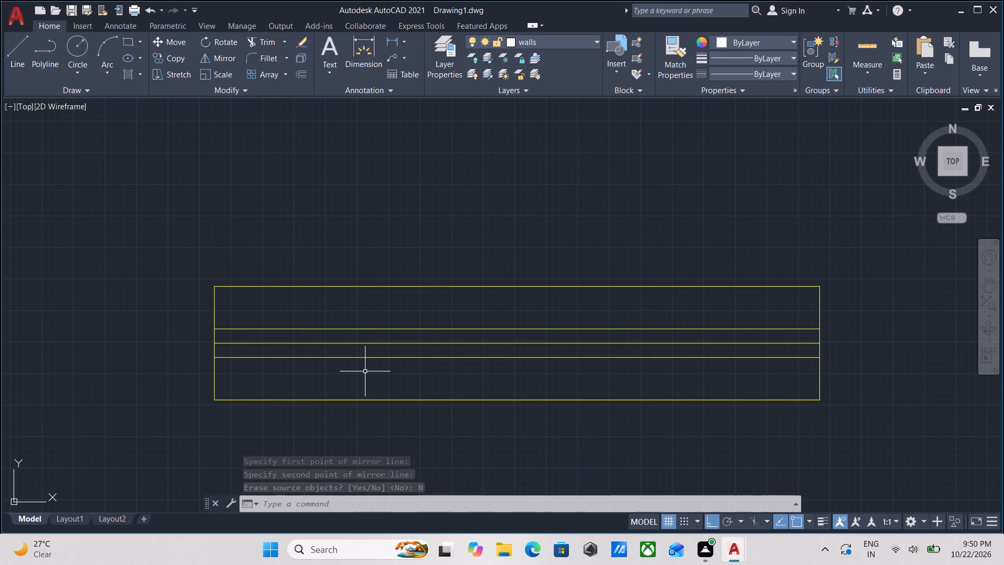
{"action": "key", "text": "h"}
{"action": "key", "text": "Return"}
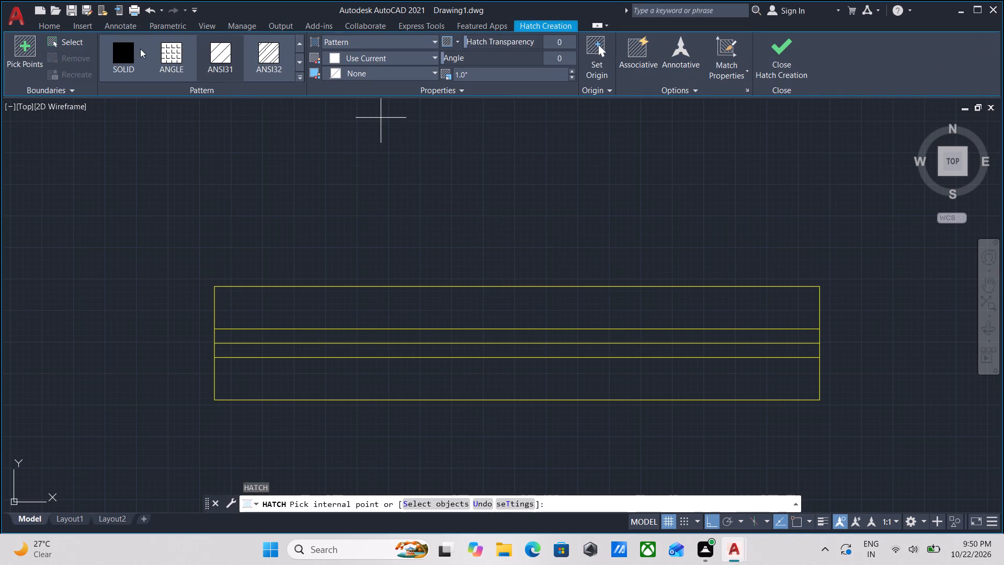
{"action": "left_click", "coordinate": [123, 55]}
{"action": "left_click", "coordinate": [336, 58]}
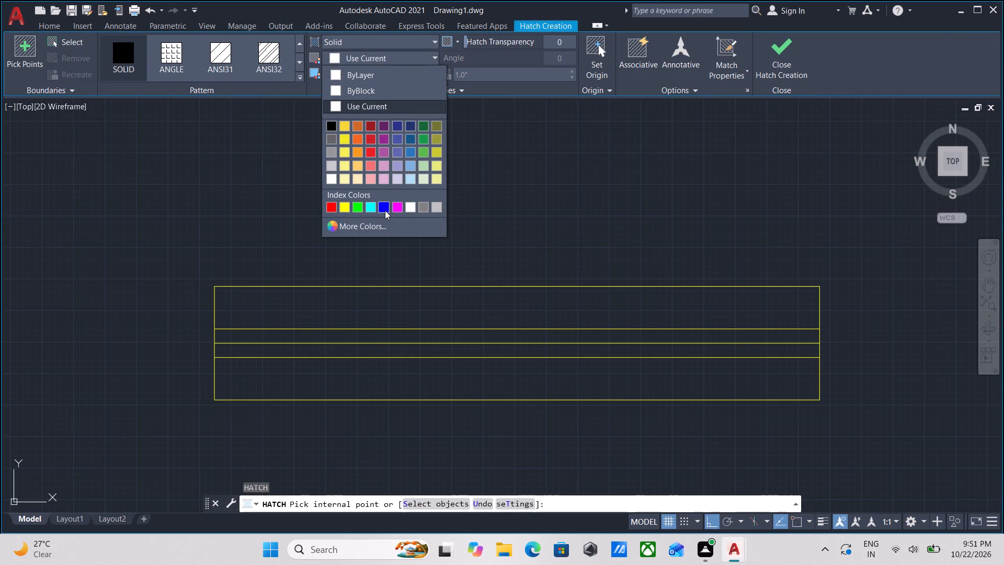
{"action": "left_click", "coordinate": [412, 148]}
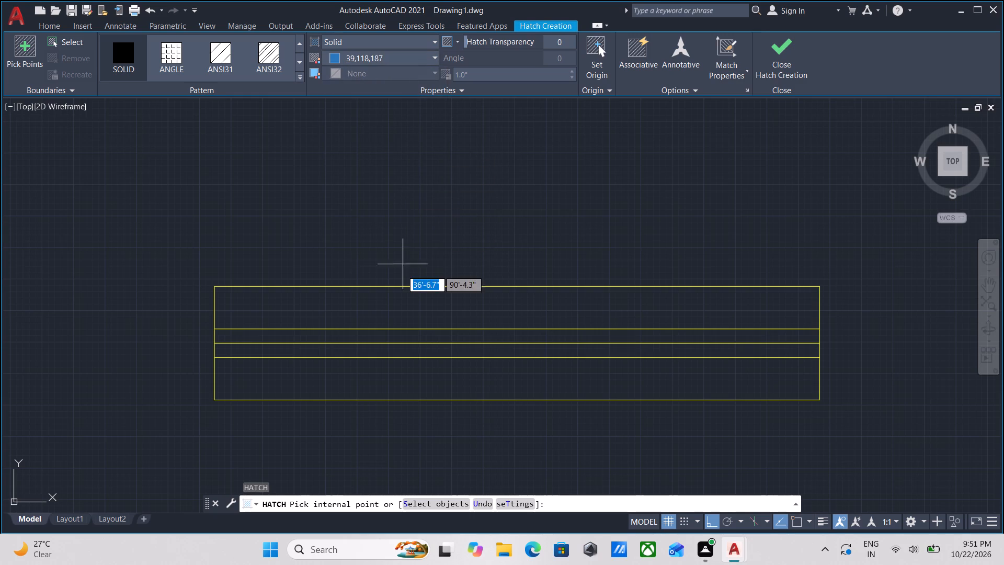
{"action": "left_click", "coordinate": [396, 305]}
{"action": "scroll", "coordinate": [397, 305], "scroll_direction": "down", "scroll_amount": 1}
{"action": "middle_click_drag", "start_coordinate": [397, 301], "coordinate": [423, 212]}
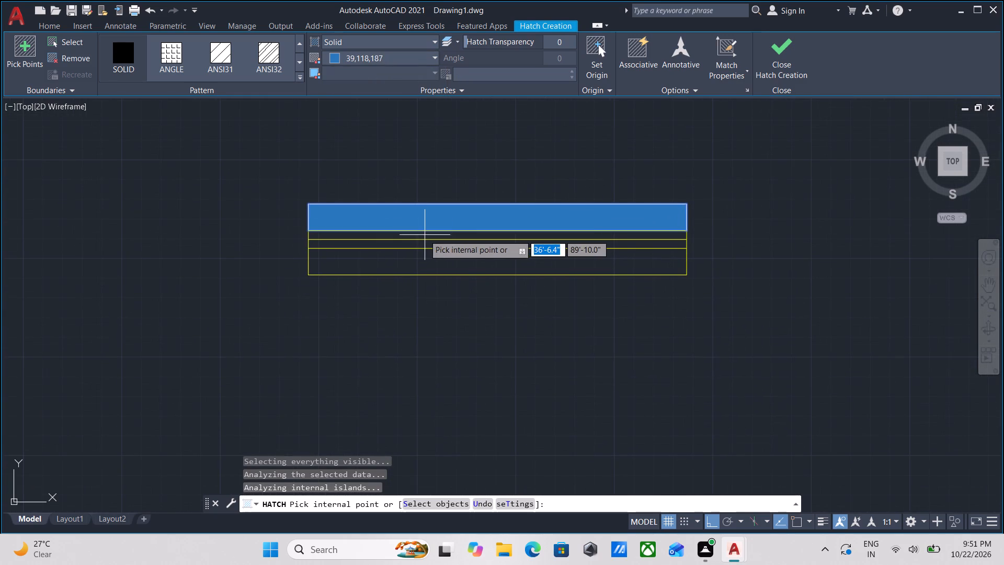
{"action": "left_click", "coordinate": [424, 235]}
{"action": "scroll", "coordinate": [426, 245], "scroll_direction": "up", "scroll_amount": 2}
{"action": "left_click", "coordinate": [426, 245]}
{"action": "left_click", "coordinate": [423, 285]}
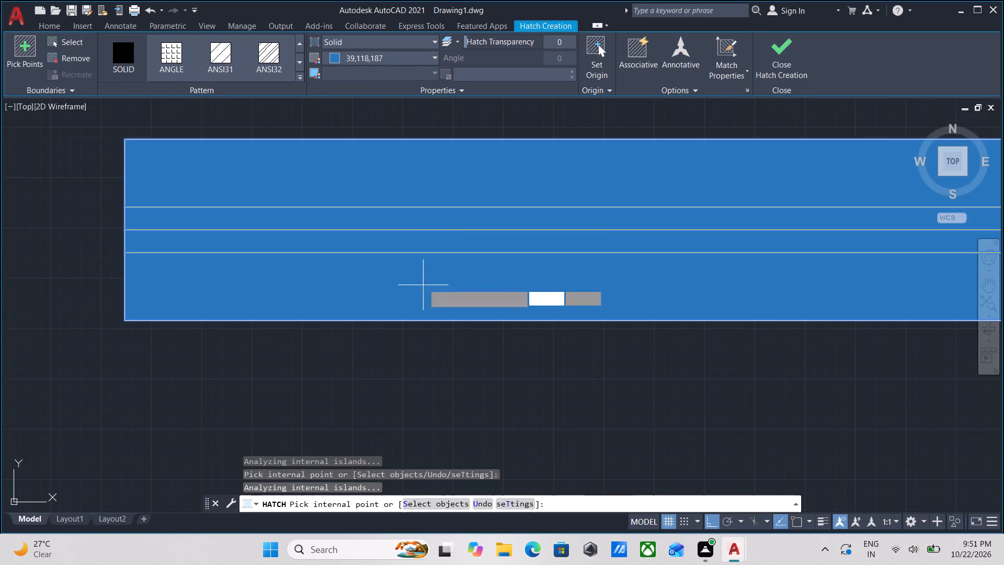
{"action": "scroll", "coordinate": [435, 258], "scroll_direction": "down", "scroll_amount": 3}
{"action": "middle_click_drag", "start_coordinate": [435, 258], "coordinate": [405, 252]}
{"action": "scroll", "coordinate": [474, 219], "scroll_direction": "down", "scroll_amount": 2}
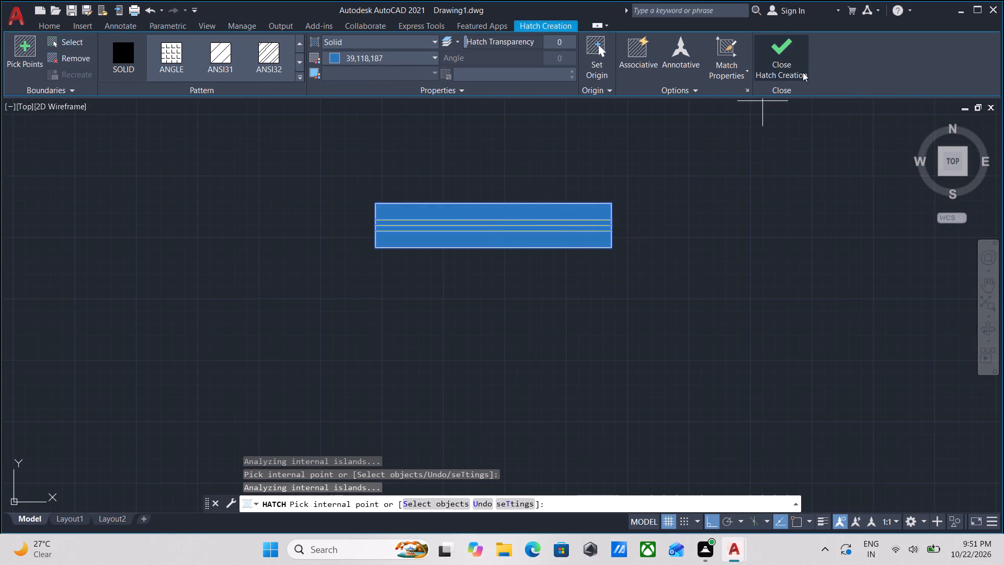
{"action": "left_click", "coordinate": [792, 69]}
Group the window rectangle, its three inner lines and the blue hatch.
{"action": "scroll", "coordinate": [642, 251], "scroll_direction": "up", "scroll_amount": 2}
{"action": "middle_click_drag", "start_coordinate": [640, 246], "coordinate": [774, 270]}
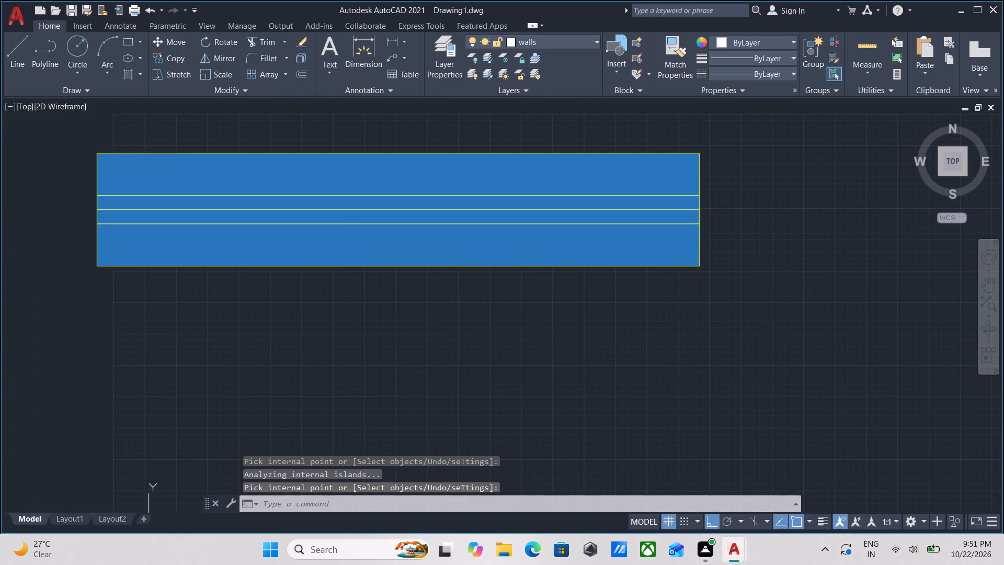
{"action": "scroll", "coordinate": [774, 270], "scroll_direction": "down", "scroll_amount": 1}
{"action": "left_click", "coordinate": [783, 296]}
{"action": "left_click", "coordinate": [285, 158]}
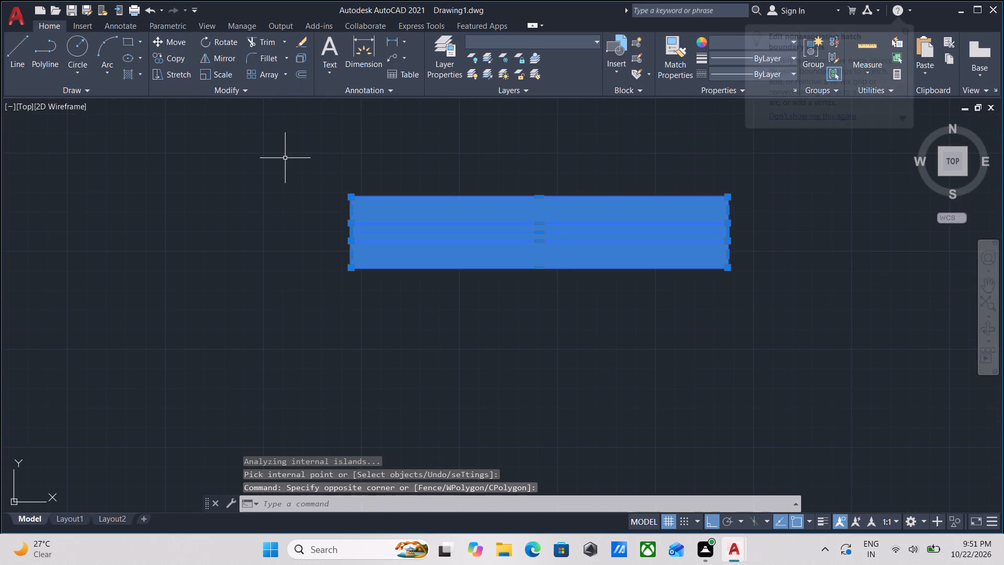
{"action": "key", "text": "g"}
{"action": "key", "text": "Return"}
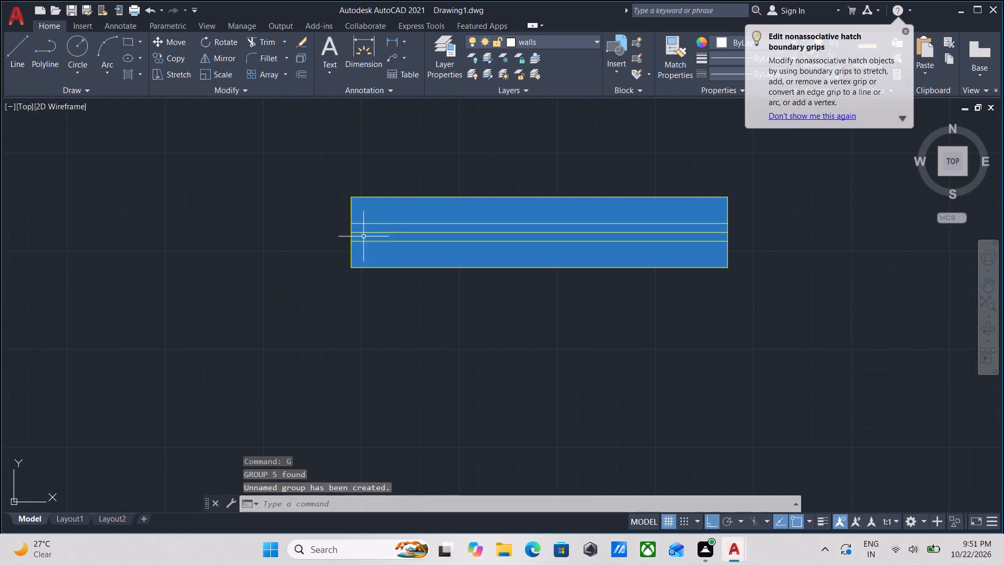
Copy the grouped window symbol straight down to an empty spot below the original.
{"action": "scroll", "coordinate": [391, 254], "scroll_direction": "up", "scroll_amount": 2}
{"action": "scroll", "coordinate": [399, 252], "scroll_direction": "down", "scroll_amount": 4}
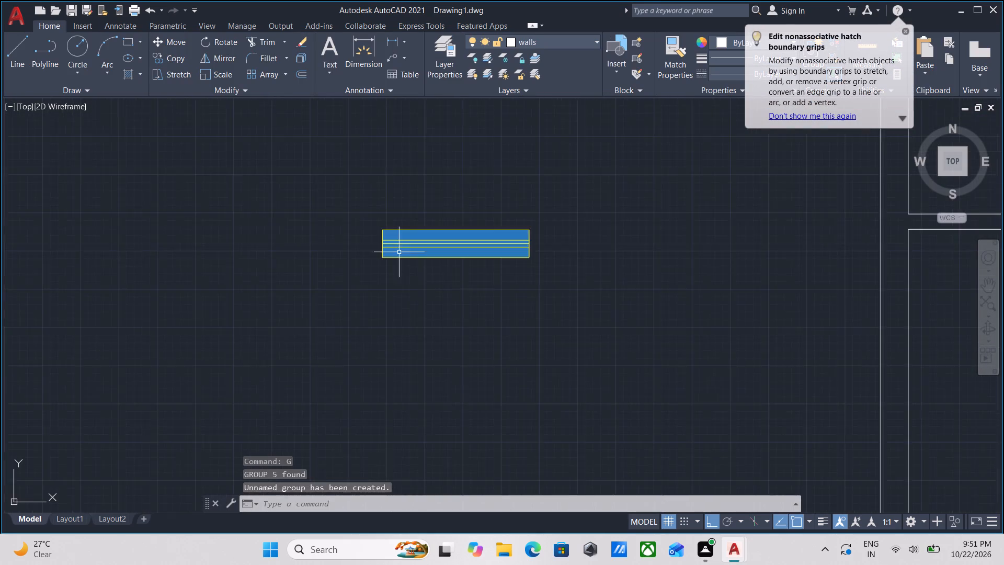
{"action": "scroll", "coordinate": [398, 257], "scroll_direction": "down", "scroll_amount": 1}
{"action": "middle_click_drag", "start_coordinate": [400, 271], "coordinate": [410, 306]}
{"action": "left_click_drag", "start_coordinate": [460, 319], "coordinate": [459, 306]}
{"action": "left_click", "coordinate": [413, 242]}
{"action": "scroll", "coordinate": [429, 281], "scroll_direction": "up", "scroll_amount": 1}
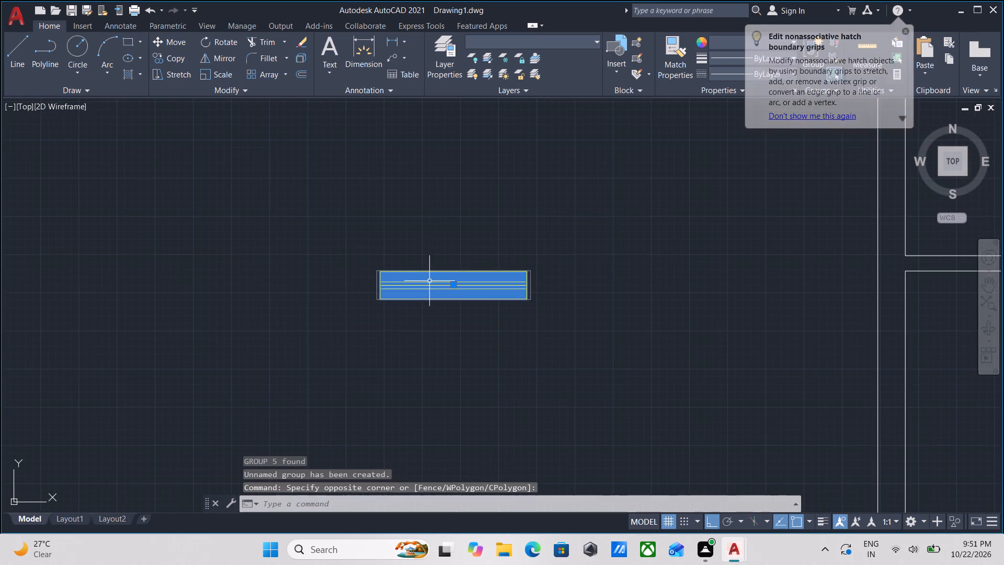
{"action": "middle_click", "coordinate": [429, 281]}
{"action": "scroll", "coordinate": [429, 281], "scroll_direction": "up", "scroll_amount": 1}
{"action": "key", "text": "c"}
{"action": "key", "text": "o"}
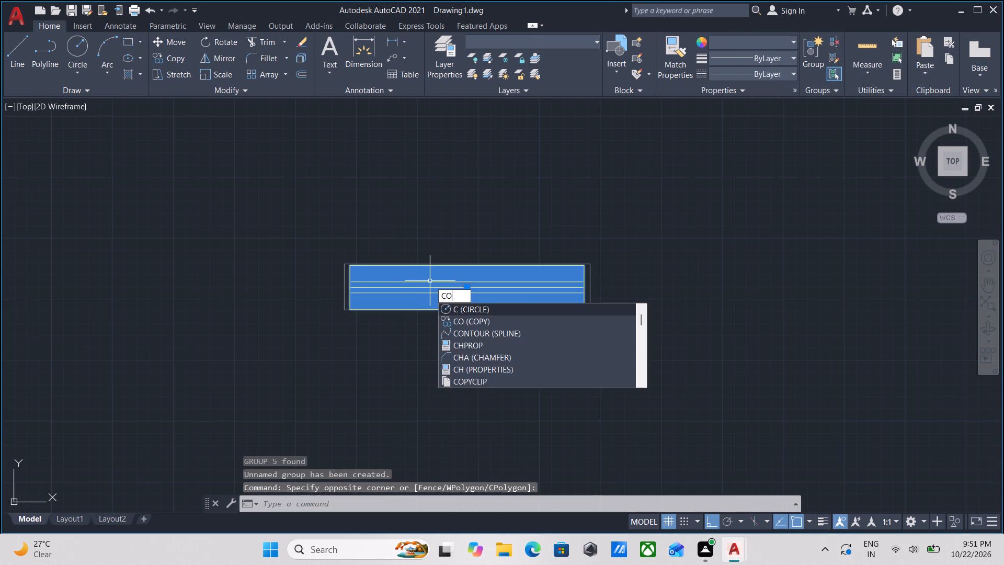
{"action": "key", "text": "Return"}
{"action": "scroll", "coordinate": [394, 313], "scroll_direction": "up", "scroll_amount": 1}
{"action": "left_click", "coordinate": [319, 310]}
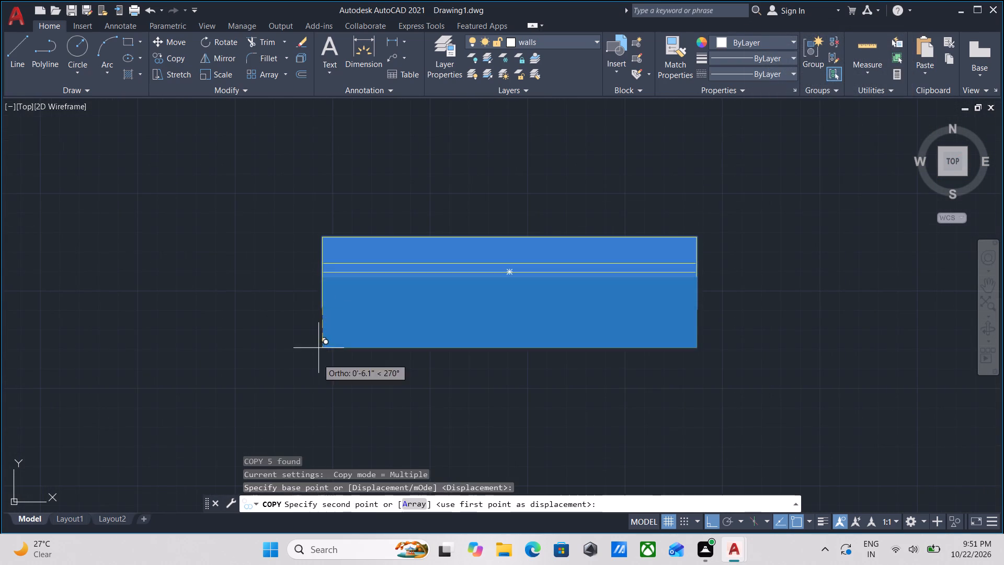
{"action": "middle_click_drag", "start_coordinate": [311, 408], "coordinate": [388, 247]}
{"action": "left_click", "coordinate": [384, 335]}
{"action": "key", "text": "Escape"}
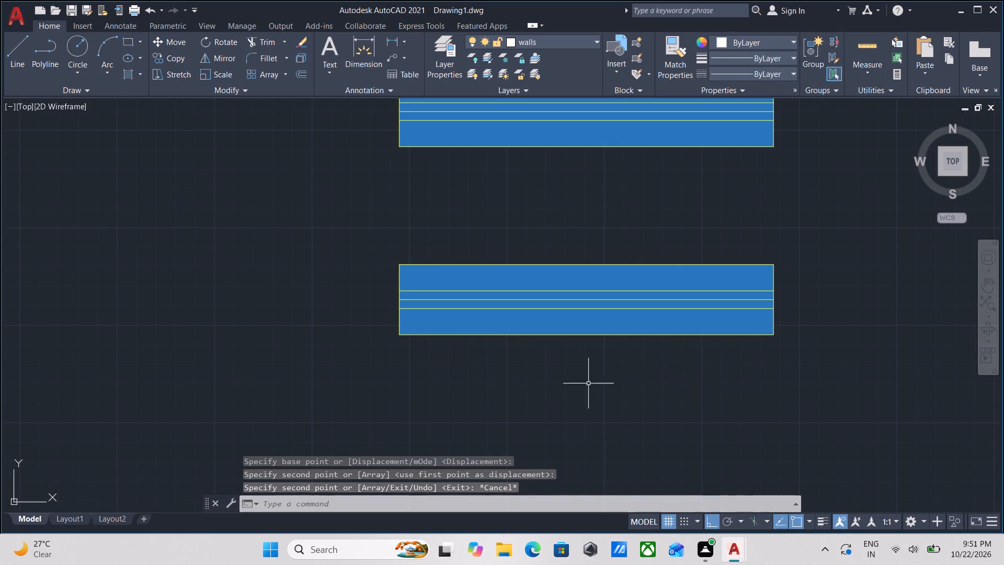
Ungroup the lower copy of the window symbol.
{"action": "left_click", "coordinate": [640, 402]}
{"action": "left_click", "coordinate": [526, 268]}
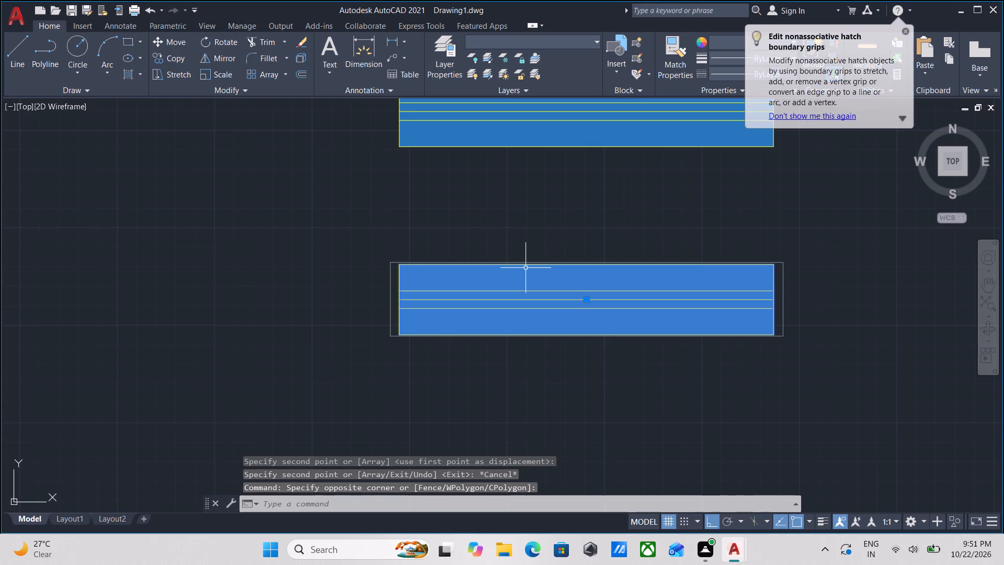
{"action": "type", "text": "UNG"}
{"action": "key", "text": "Return"}
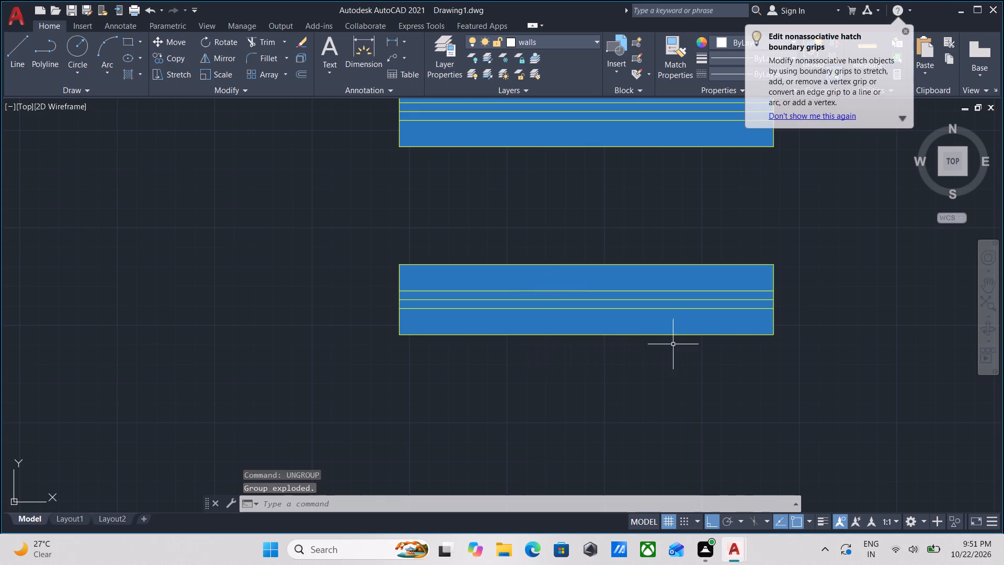
Stretch the right end of the lower, ungrouped window symbol inward by 2' to make a shorter variant.
{"action": "left_click_drag", "start_coordinate": [798, 406], "coordinate": [798, 400]}
{"action": "left_click", "coordinate": [674, 227]}
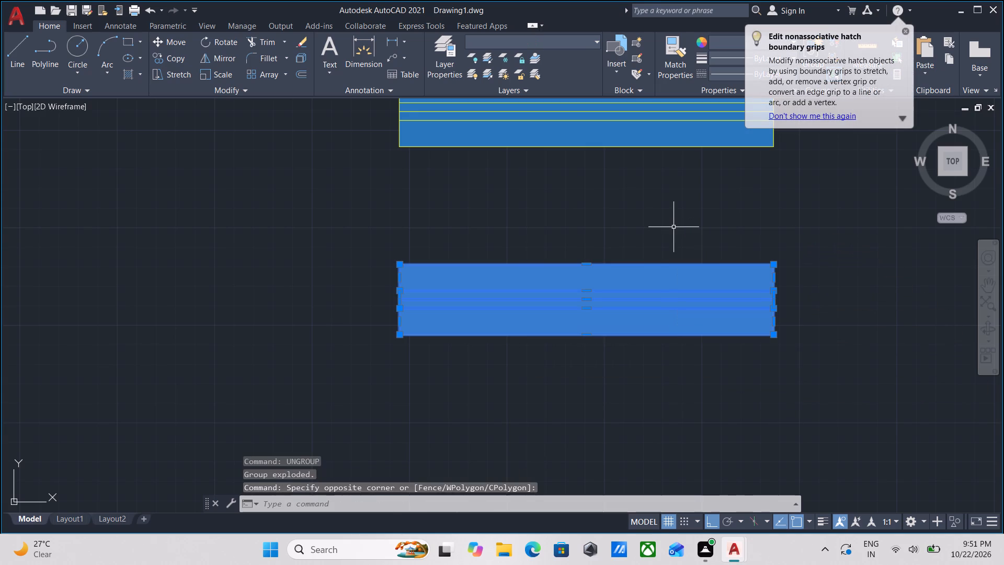
{"action": "scroll", "coordinate": [674, 236], "scroll_direction": "down", "scroll_amount": 1}
{"action": "middle_click_drag", "start_coordinate": [674, 236], "coordinate": [669, 251]}
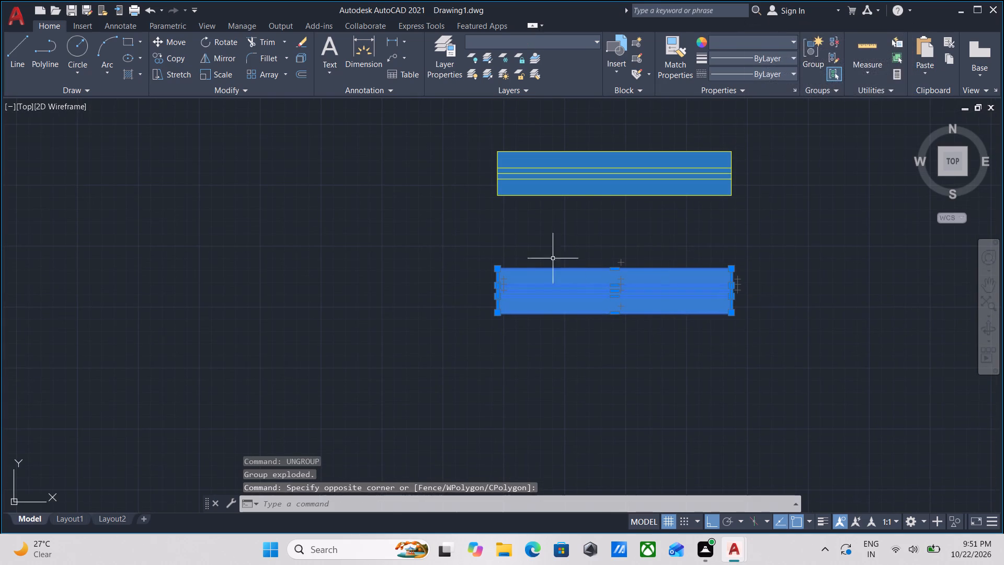
{"action": "key", "text": "Escape"}
{"action": "left_click_drag", "start_coordinate": [835, 373], "coordinate": [820, 360]}
{"action": "left_click", "coordinate": [611, 224]}
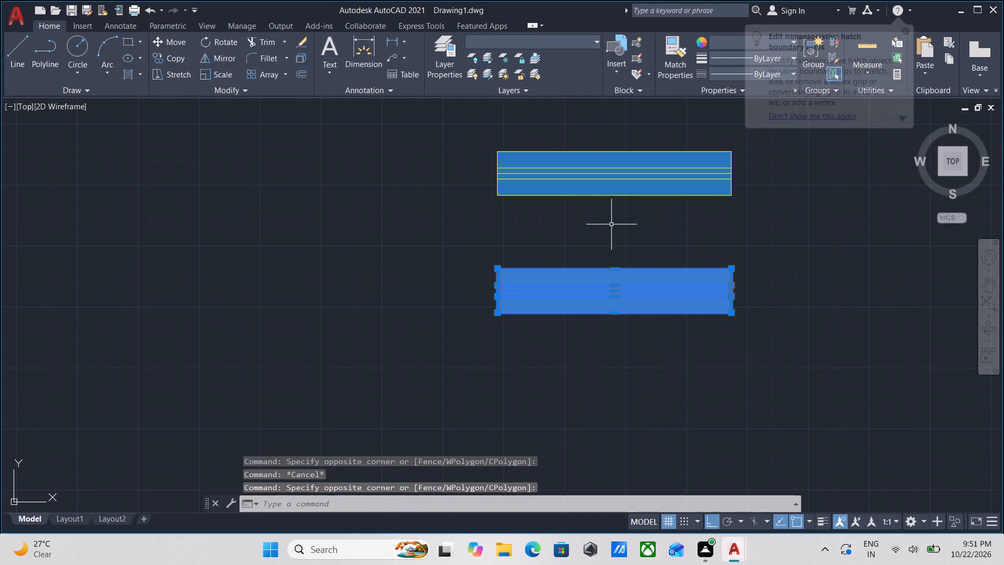
{"action": "type", "text": "STRE"}
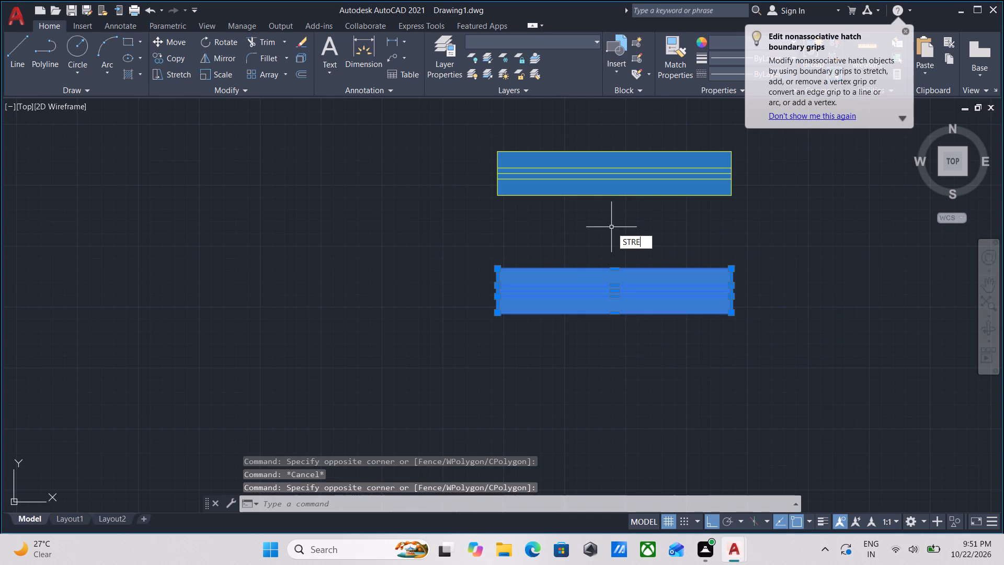
{"action": "type", "text": "TCH"}
{"action": "key", "text": "Return"}
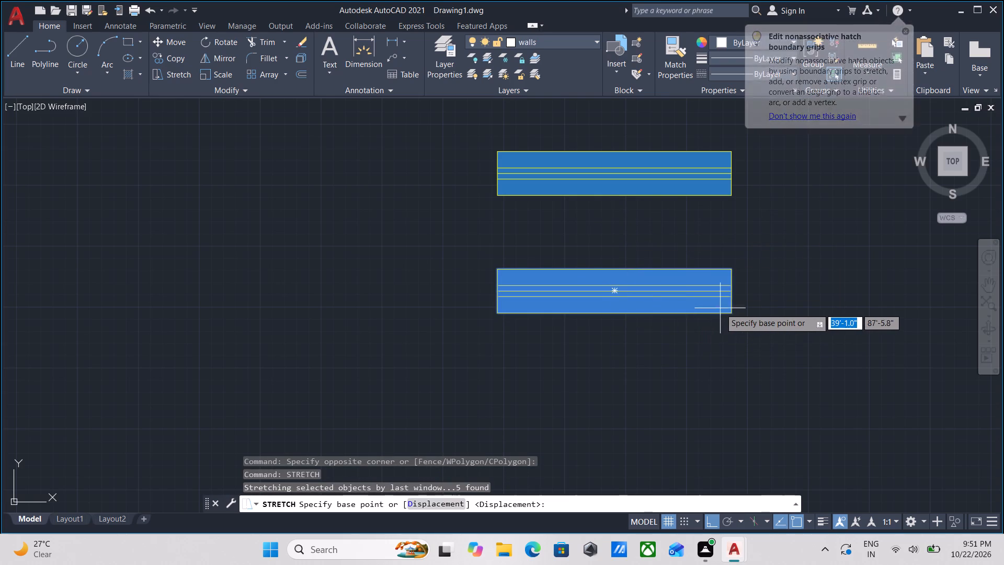
{"action": "left_click", "coordinate": [731, 313]}
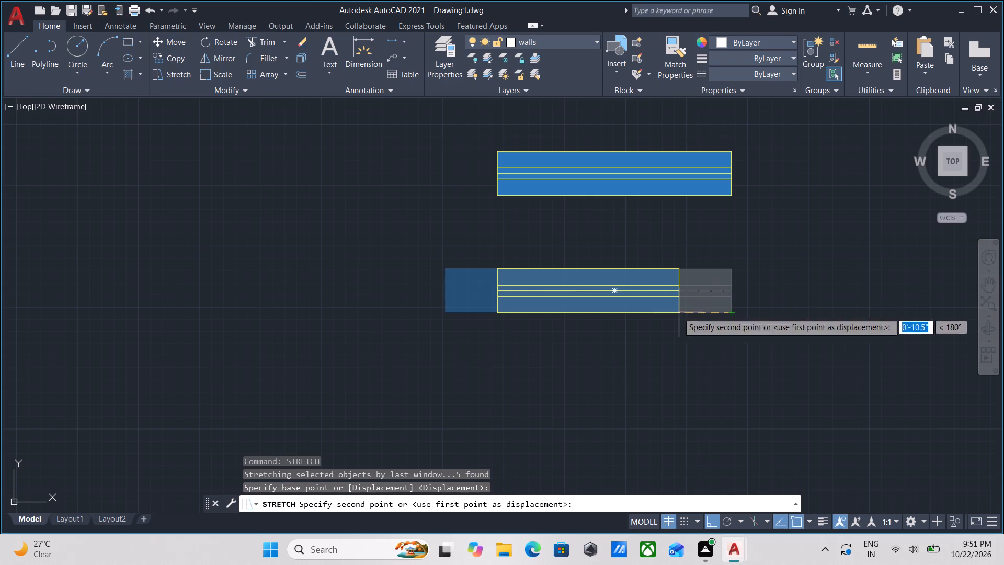
{"action": "type", "text": "2'"}
{"action": "key", "text": "Return"}
{"action": "key", "text": "Escape"}
Erase the displaced blue hatch from the shortened window symbol.
{"action": "scroll", "coordinate": [457, 304], "scroll_direction": "up", "scroll_amount": 1}
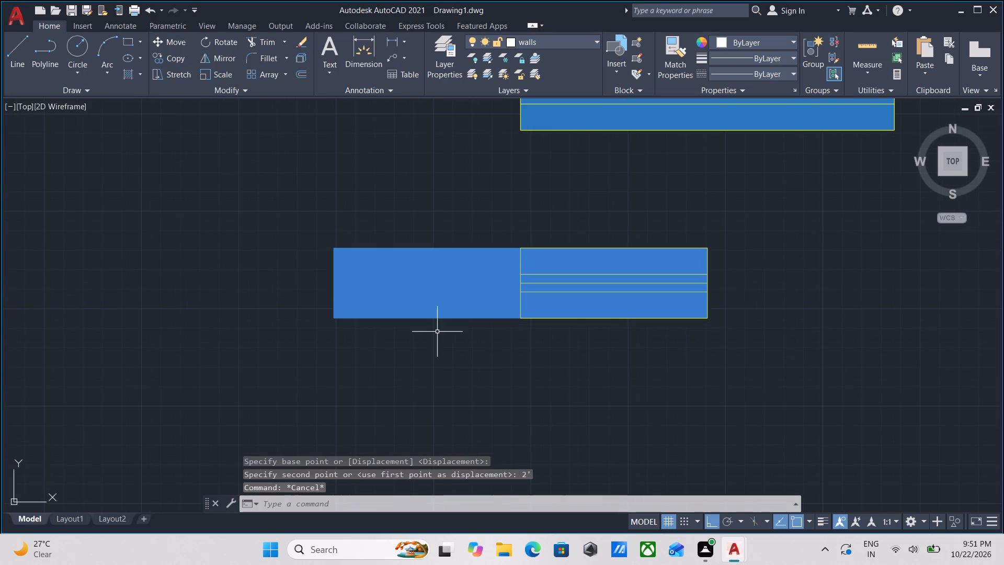
{"action": "left_click_drag", "start_coordinate": [435, 347], "coordinate": [432, 333]}
{"action": "left_click", "coordinate": [398, 263]}
{"action": "right_click", "coordinate": [398, 263]}
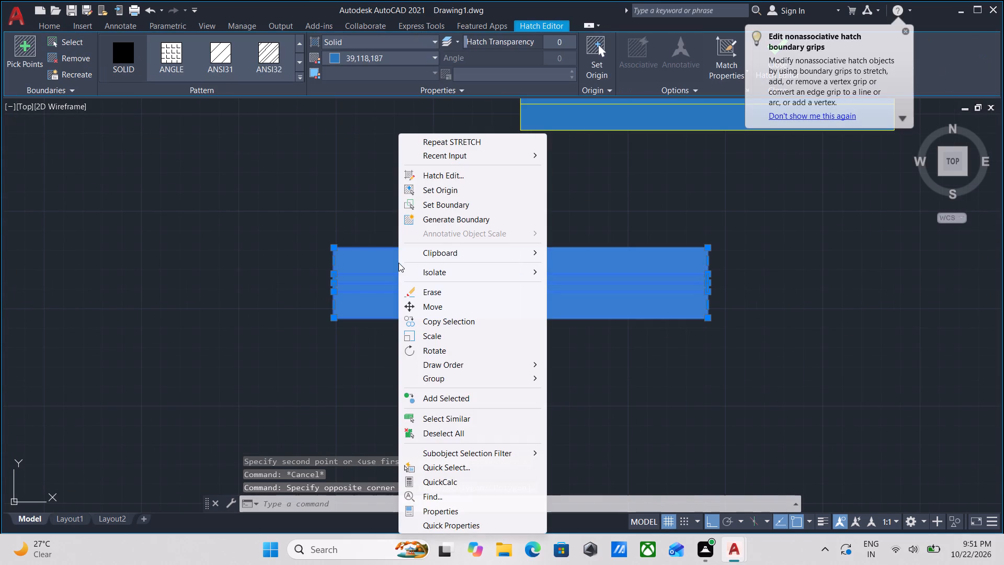
{"action": "left_click", "coordinate": [424, 293]}
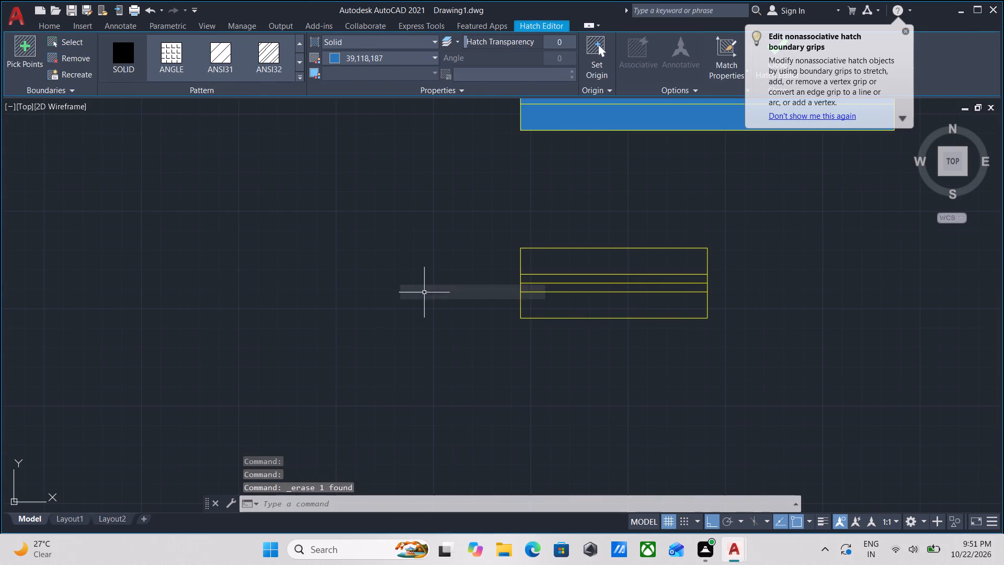
Hatch all four strips of the shortened window symbol with the SOLID pattern in blue colour 39,118,187.
{"action": "scroll", "coordinate": [587, 292], "scroll_direction": "up", "scroll_amount": 1}
{"action": "middle_click_drag", "start_coordinate": [587, 292], "coordinate": [453, 324]}
{"action": "key", "text": "h"}
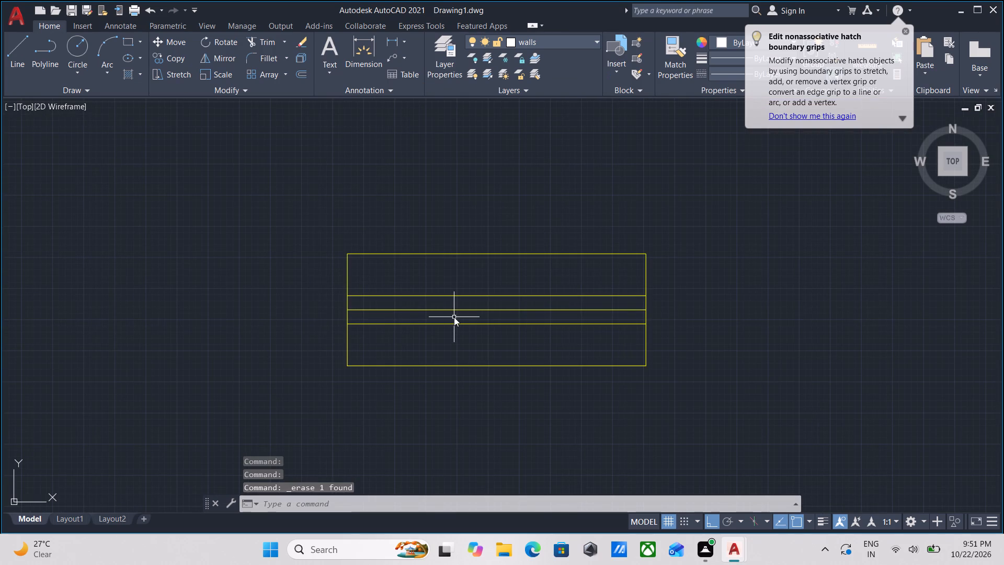
{"action": "key", "text": "Return"}
{"action": "scroll", "coordinate": [458, 314], "scroll_direction": "down", "scroll_amount": 2}
{"action": "scroll", "coordinate": [462, 315], "scroll_direction": "up", "scroll_amount": 3}
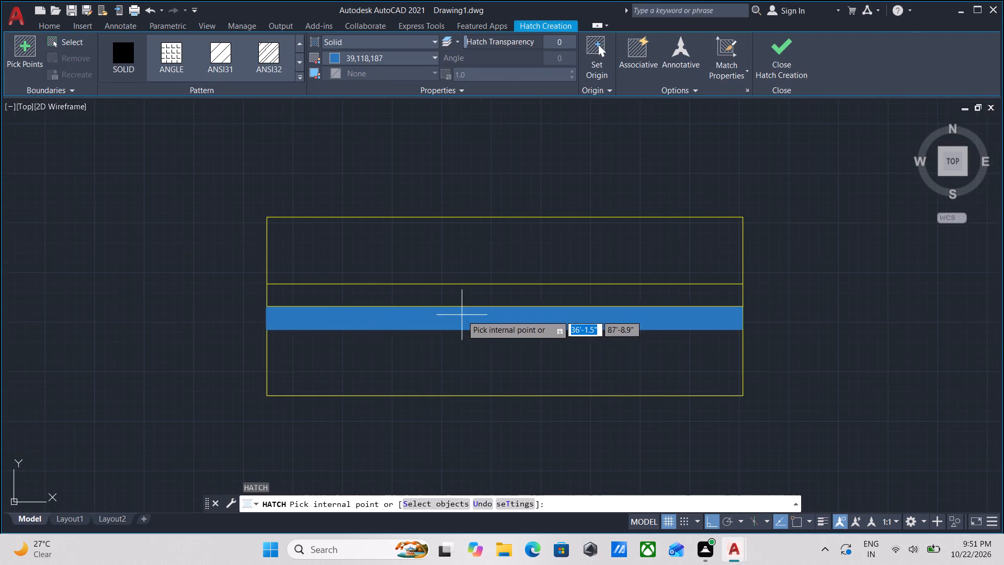
{"action": "left_click", "coordinate": [458, 300]}
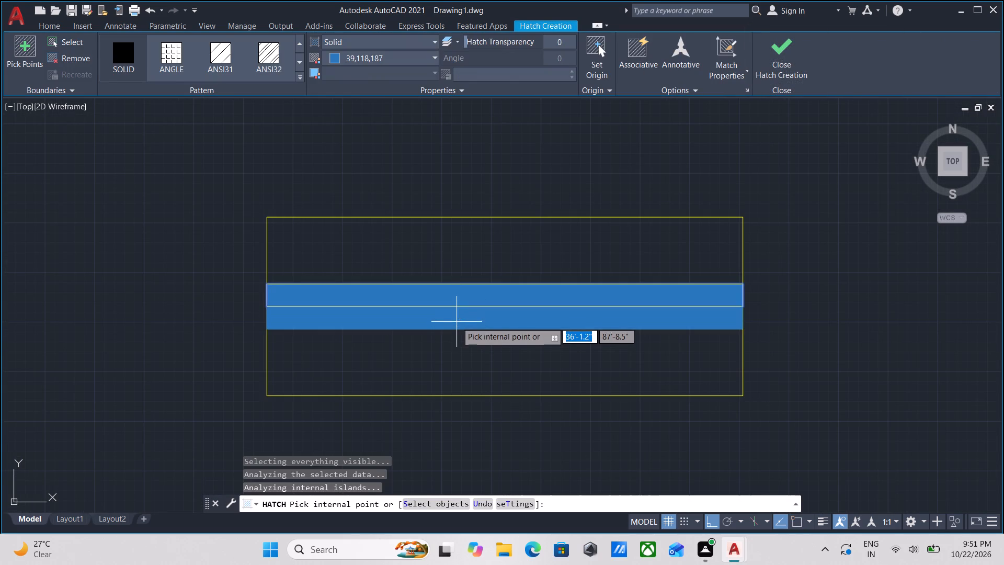
{"action": "left_click", "coordinate": [457, 322]}
{"action": "left_click", "coordinate": [457, 279]}
{"action": "left_click", "coordinate": [458, 349]}
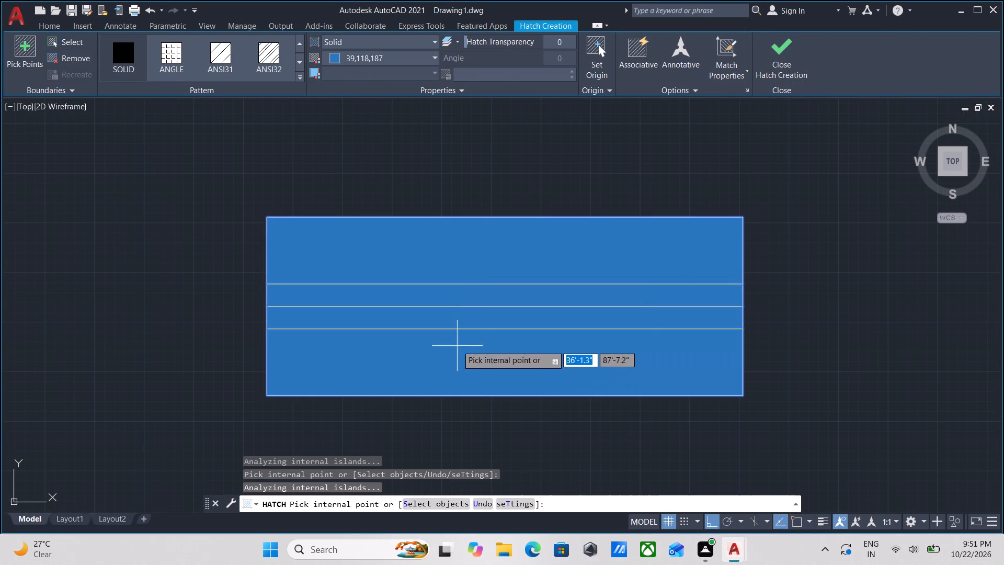
{"action": "left_click", "coordinate": [786, 56]}
Group the shortened window's rectangle, its three inner lines and the new blue hatch.
{"action": "scroll", "coordinate": [786, 59], "scroll_direction": "down", "scroll_amount": 2}
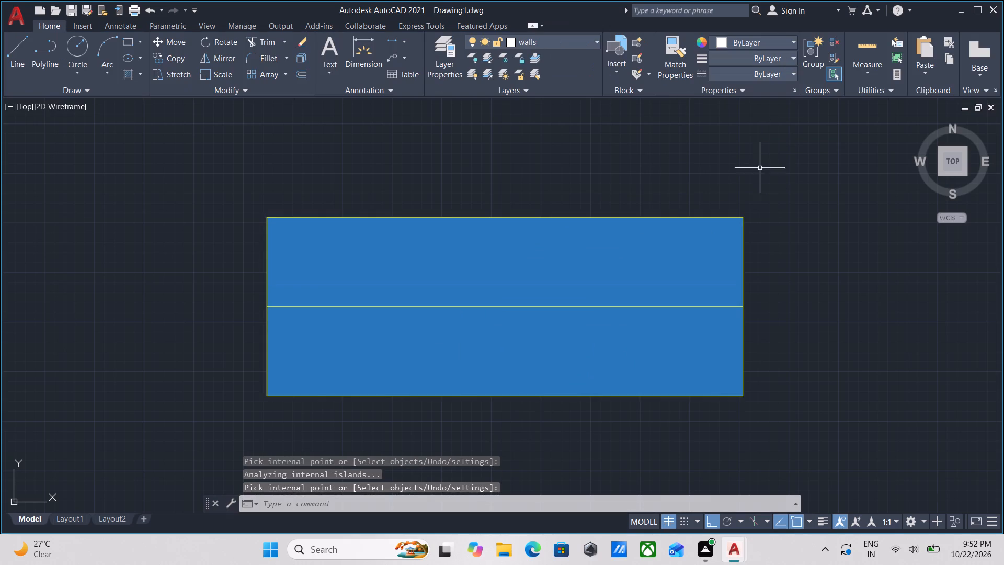
{"action": "scroll", "coordinate": [755, 192], "scroll_direction": "down", "scroll_amount": 2}
{"action": "key", "text": "Escape"}
{"action": "scroll", "coordinate": [800, 228], "scroll_direction": "down", "scroll_amount": 1}
{"action": "middle_click_drag", "start_coordinate": [800, 228], "coordinate": [778, 264]}
{"action": "left_click_drag", "start_coordinate": [808, 307], "coordinate": [804, 302]}
{"action": "left_click", "coordinate": [576, 201]}
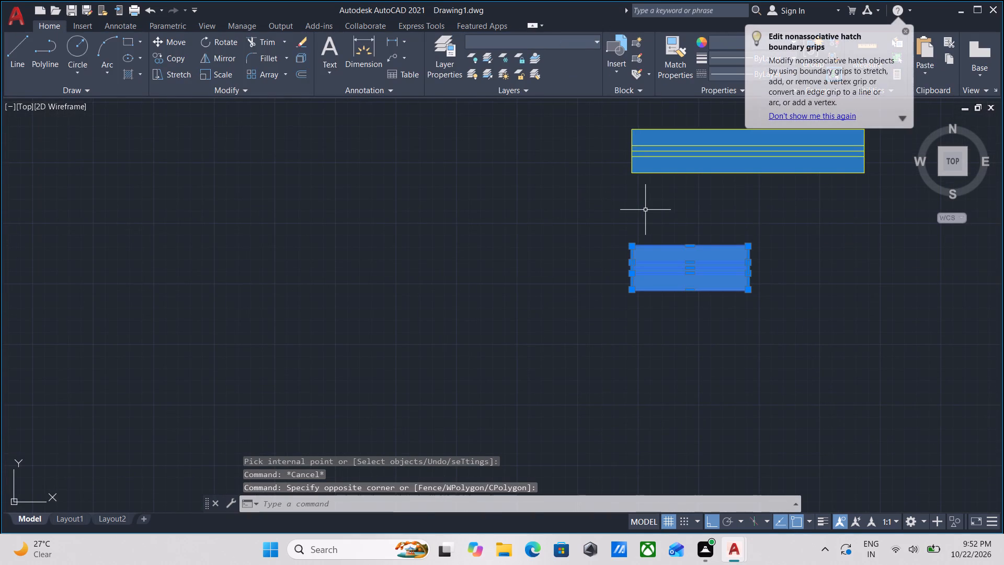
{"action": "key", "text": "g"}
{"action": "key", "text": "Return"}
Inspect the shortened window symbol and check by selecting it that its parts behave as one group.
{"action": "left_click_drag", "start_coordinate": [728, 301], "coordinate": [717, 287]}
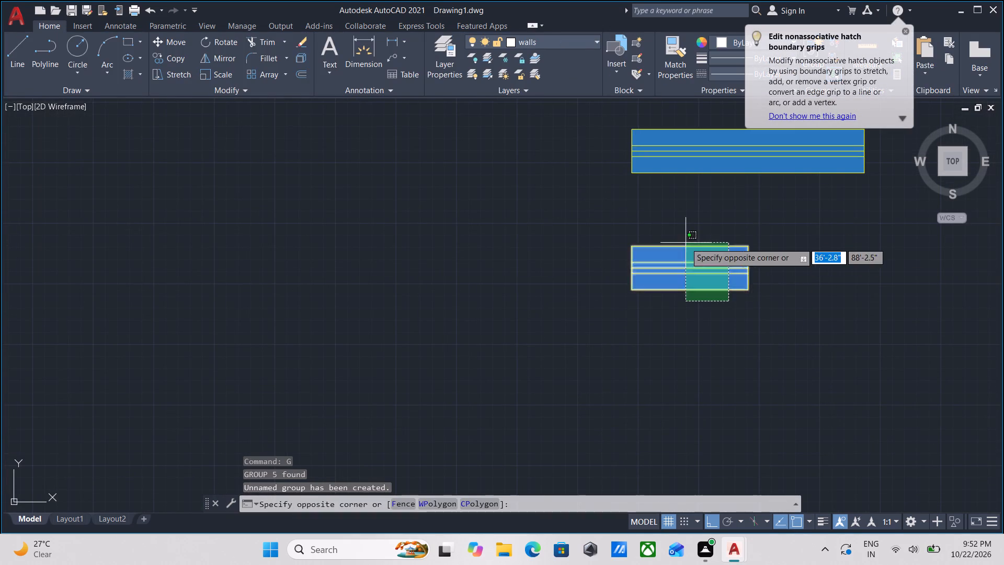
{"action": "left_click", "coordinate": [686, 243]}
{"action": "scroll", "coordinate": [746, 257], "scroll_direction": "up", "scroll_amount": 2}
{"action": "middle_click_drag", "start_coordinate": [750, 229], "coordinate": [581, 280]}
{"action": "key", "text": "Escape"}
{"action": "scroll", "coordinate": [581, 272], "scroll_direction": "down", "scroll_amount": 3}
{"action": "middle_click_drag", "start_coordinate": [581, 272], "coordinate": [550, 306]}
{"action": "scroll", "coordinate": [512, 265], "scroll_direction": "up", "scroll_amount": 2}
{"action": "left_click_drag", "start_coordinate": [506, 256], "coordinate": [497, 224]}
{"action": "left_click", "coordinate": [442, 146]}
{"action": "key", "text": "Escape"}
{"action": "scroll", "coordinate": [446, 156], "scroll_direction": "down", "scroll_amount": 2}
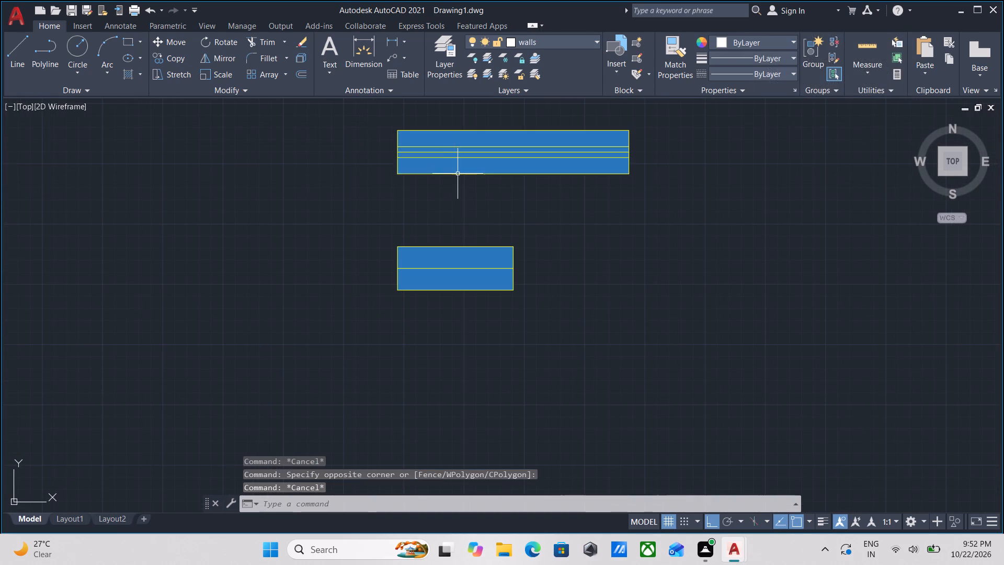
{"action": "key", "text": "Escape"}
{"action": "left_click_drag", "start_coordinate": [539, 348], "coordinate": [520, 321]}
{"action": "left_click", "coordinate": [425, 233]}
{"action": "key", "text": "Escape"}
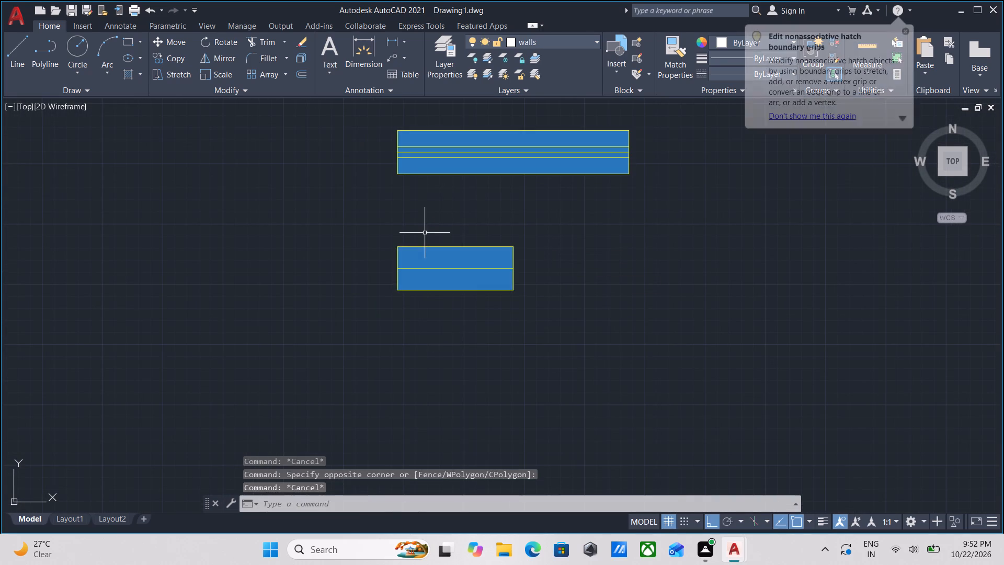
{"action": "scroll", "coordinate": [431, 237], "scroll_direction": "up", "scroll_amount": 1}
{"action": "scroll", "coordinate": [431, 237], "scroll_direction": "down", "scroll_amount": 1}
{"action": "middle_click_drag", "start_coordinate": [431, 237], "coordinate": [486, 258]}
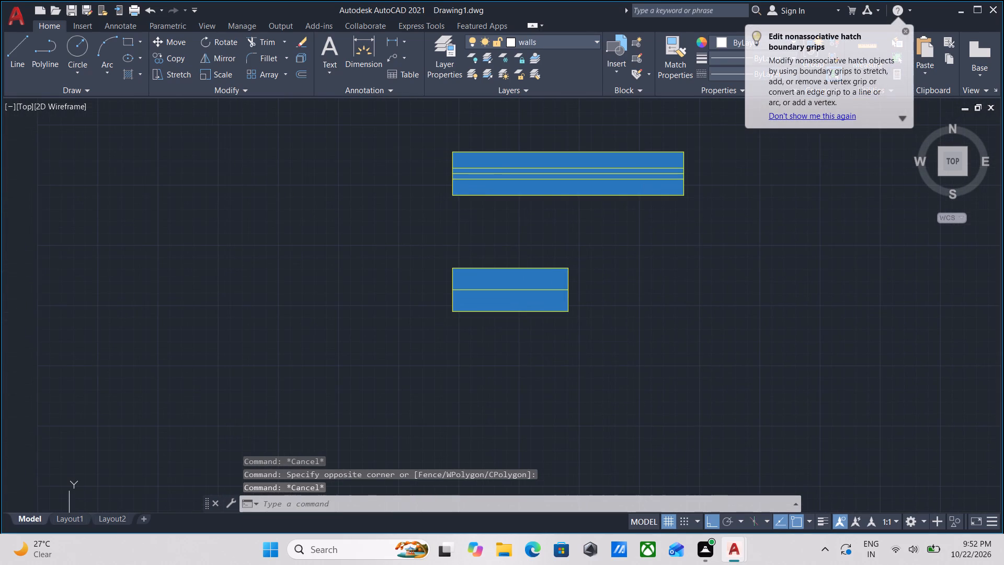
{"action": "scroll", "coordinate": [508, 292], "scroll_direction": "up", "scroll_amount": 2}
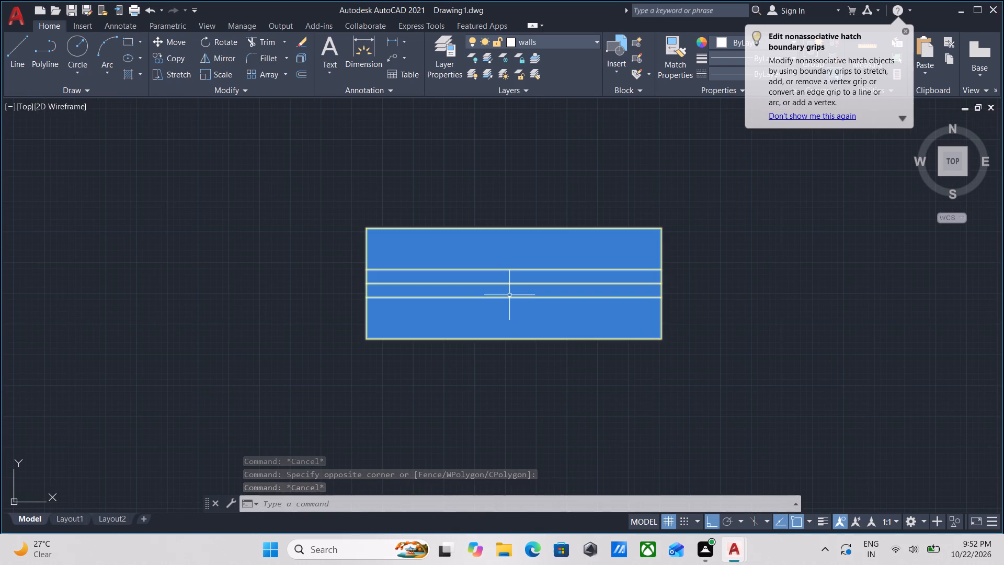
{"action": "scroll", "coordinate": [509, 295], "scroll_direction": "down", "scroll_amount": 3}
{"action": "middle_click_drag", "start_coordinate": [526, 295], "coordinate": [517, 329]}
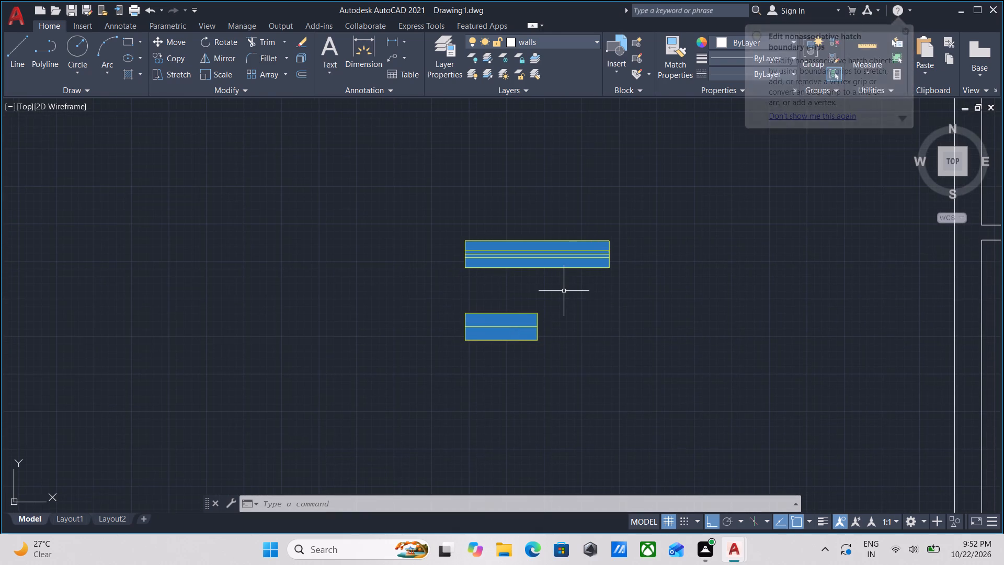
Copy the full-length window symbol by its lower-right corner, with Ortho off, into the wall opening between the notched corner and the single door.
{"action": "scroll", "coordinate": [564, 291], "scroll_direction": "down", "scroll_amount": 1}
{"action": "left_click", "coordinate": [564, 289]}
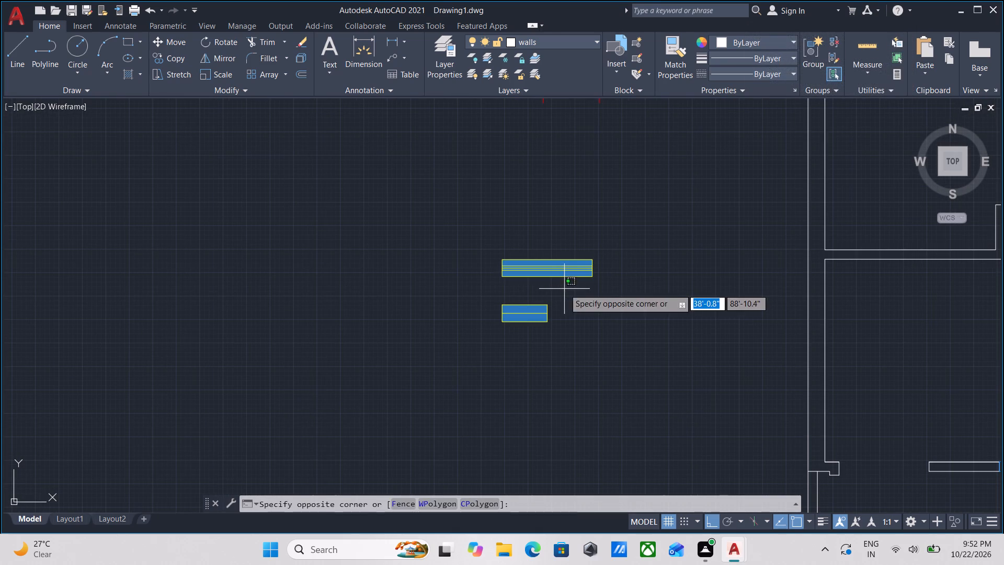
{"action": "left_click", "coordinate": [546, 270]}
{"action": "middle_click_drag", "start_coordinate": [548, 254], "coordinate": [550, 239]}
{"action": "scroll", "coordinate": [543, 255], "scroll_direction": "up", "scroll_amount": 2}
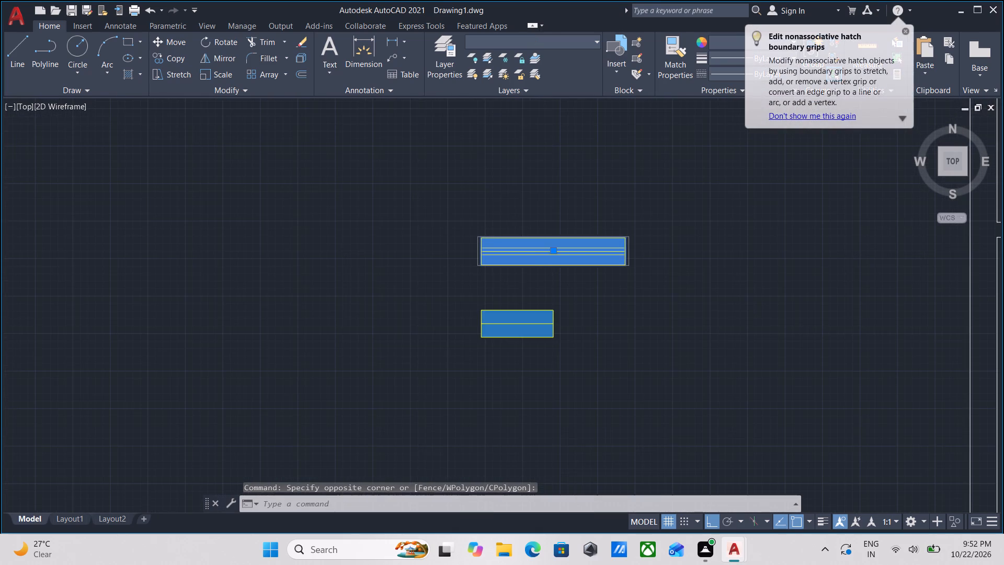
{"action": "type", "text": "CO"}
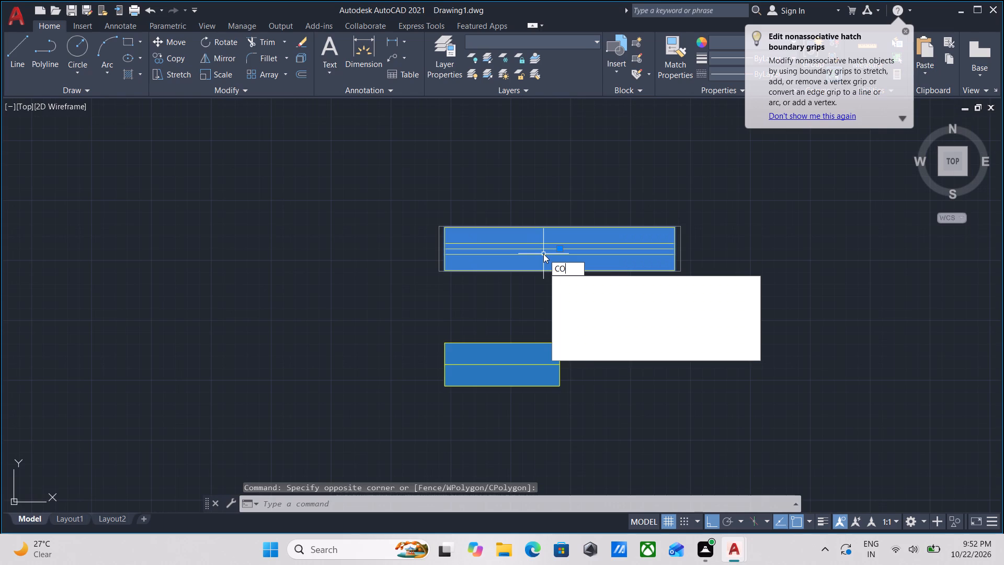
{"action": "key", "text": "Return"}
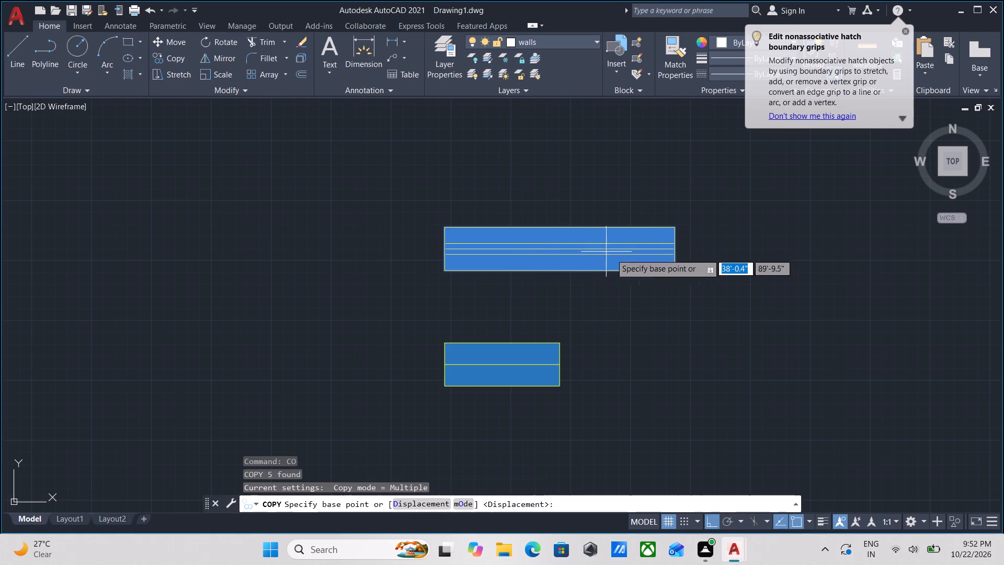
{"action": "left_click", "coordinate": [676, 270]}
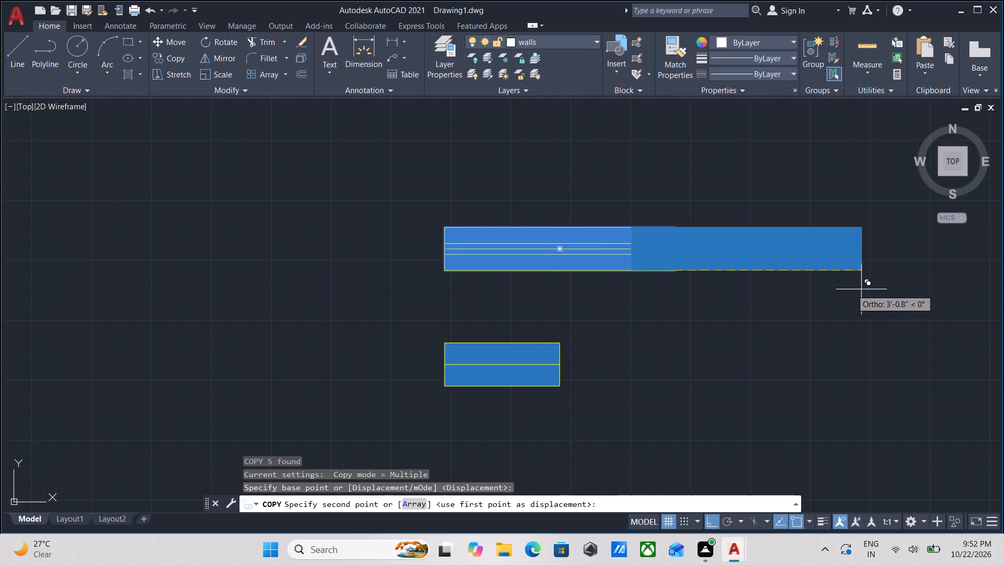
{"action": "key", "text": "F8"}
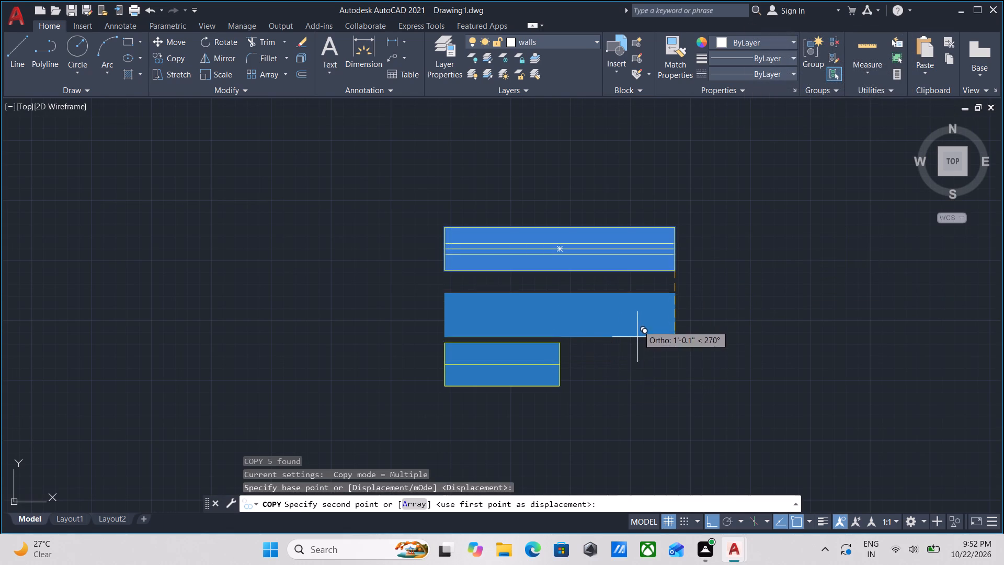
{"action": "scroll", "coordinate": [663, 314], "scroll_direction": "down", "scroll_amount": 3}
{"action": "middle_click_drag", "start_coordinate": [663, 314], "coordinate": [511, 269]}
{"action": "scroll", "coordinate": [730, 378], "scroll_direction": "up", "scroll_amount": 2}
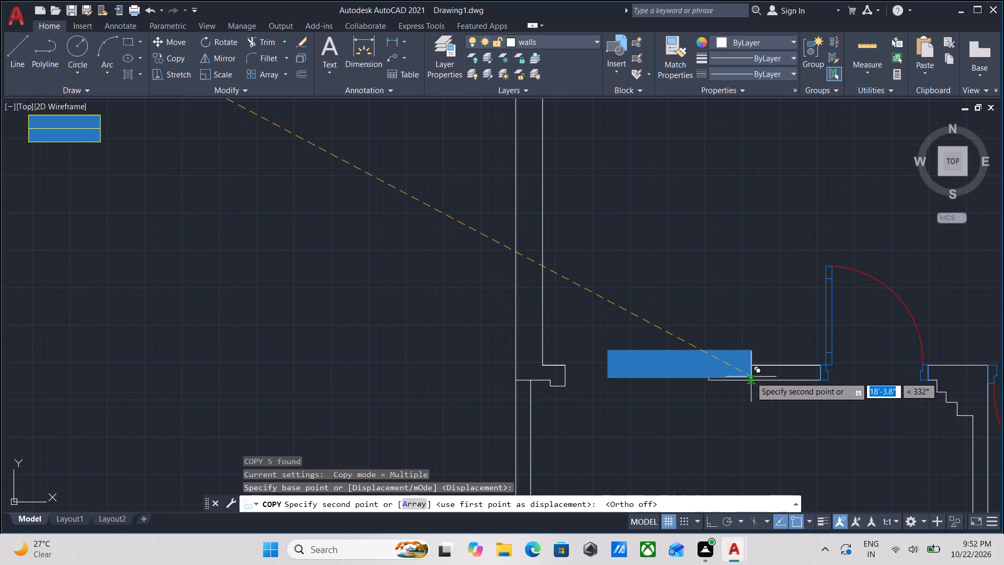
{"action": "middle_click_drag", "start_coordinate": [713, 374], "coordinate": [688, 374]}
{"action": "left_click", "coordinate": [686, 382]}
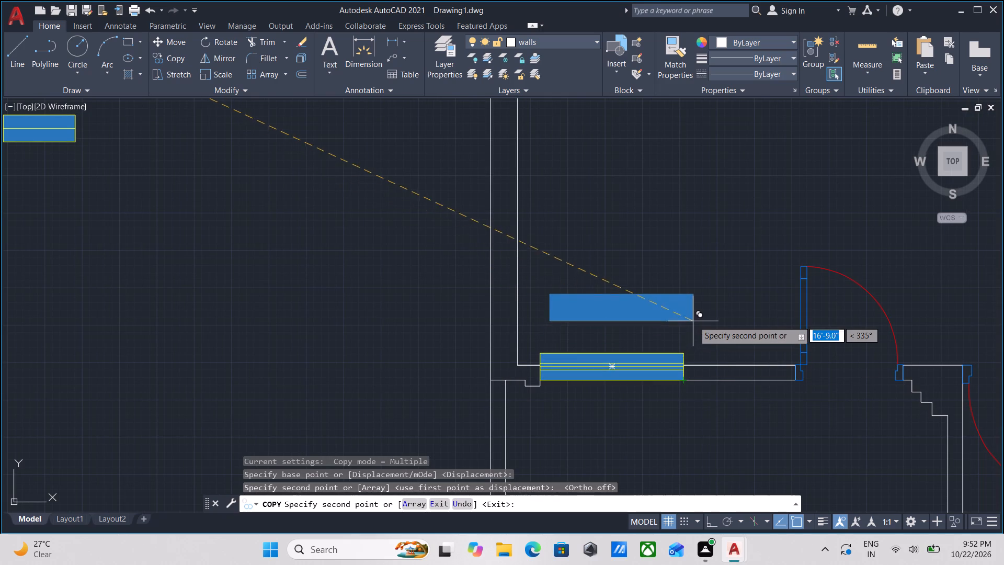
{"action": "scroll", "coordinate": [696, 317], "scroll_direction": "up", "scroll_amount": 2}
{"action": "key", "text": "grave"}
{"action": "scroll", "coordinate": [696, 317], "scroll_direction": "down", "scroll_amount": 1}
{"action": "key", "text": "grave"}
{"action": "key", "text": "Escape"}
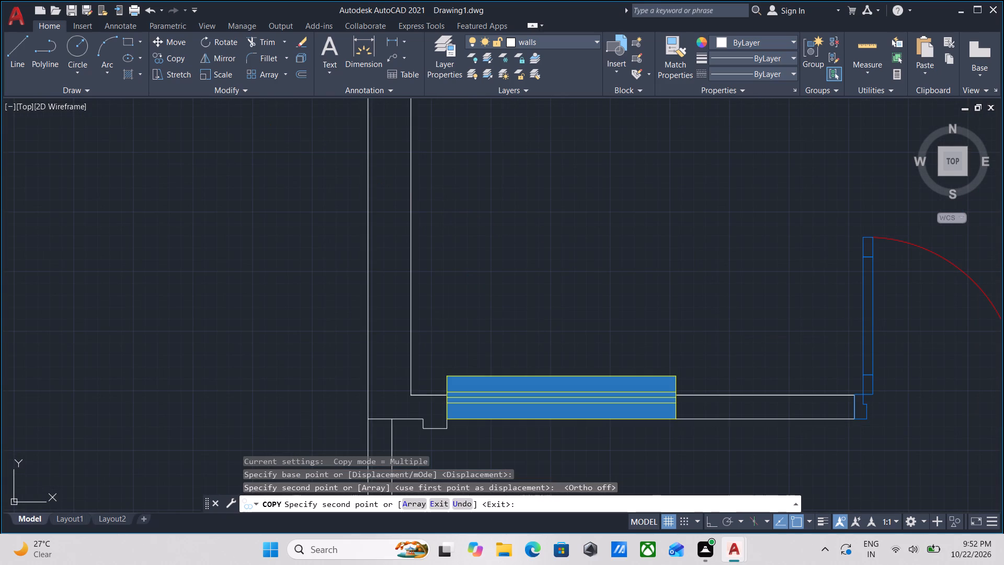
{"action": "key", "text": "Escape"}
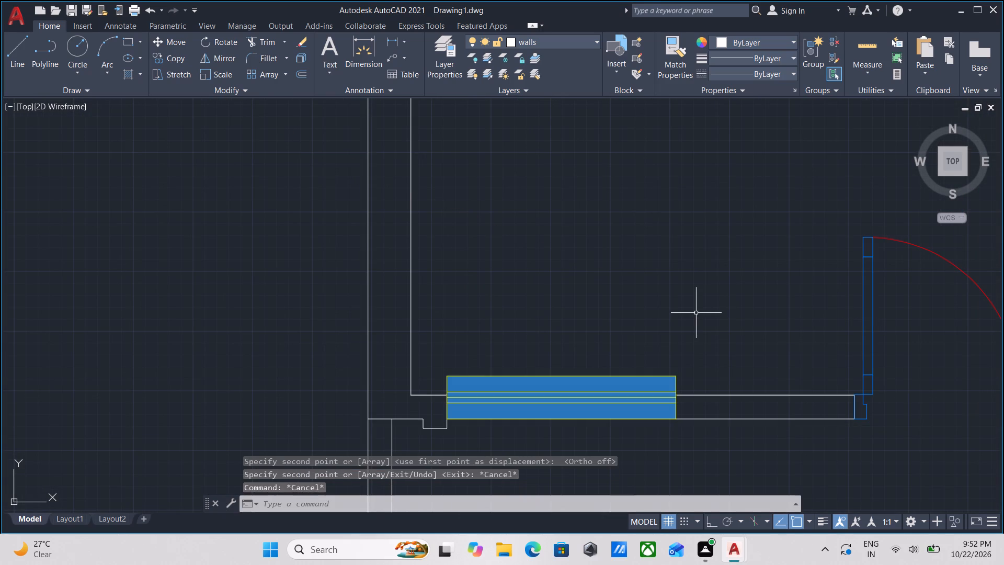
Ungroup the window copy placed in the floor plan's wall opening.
{"action": "scroll", "coordinate": [696, 313], "scroll_direction": "down", "scroll_amount": 4}
{"action": "middle_click_drag", "start_coordinate": [691, 301], "coordinate": [676, 266]}
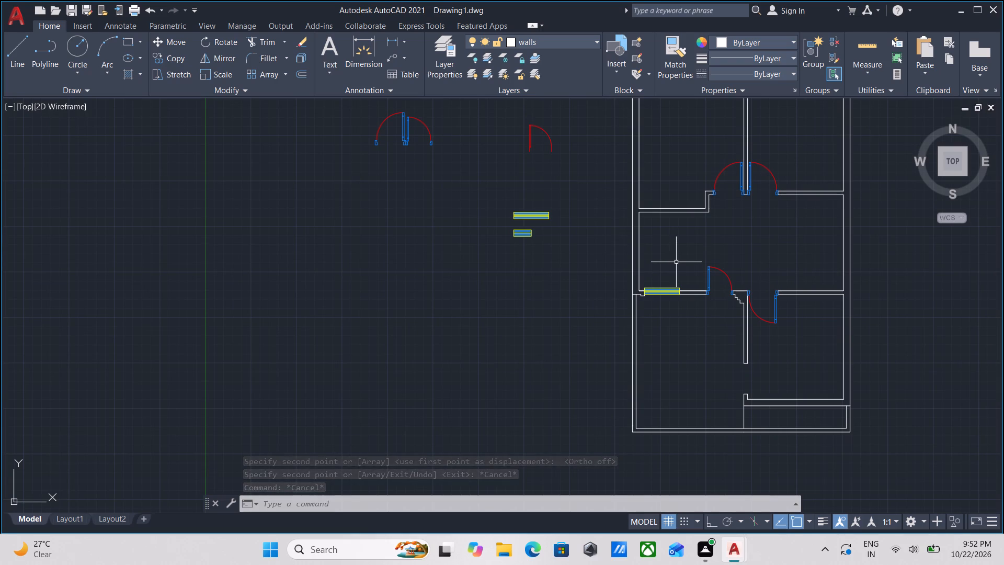
{"action": "scroll", "coordinate": [669, 300], "scroll_direction": "up", "scroll_amount": 3}
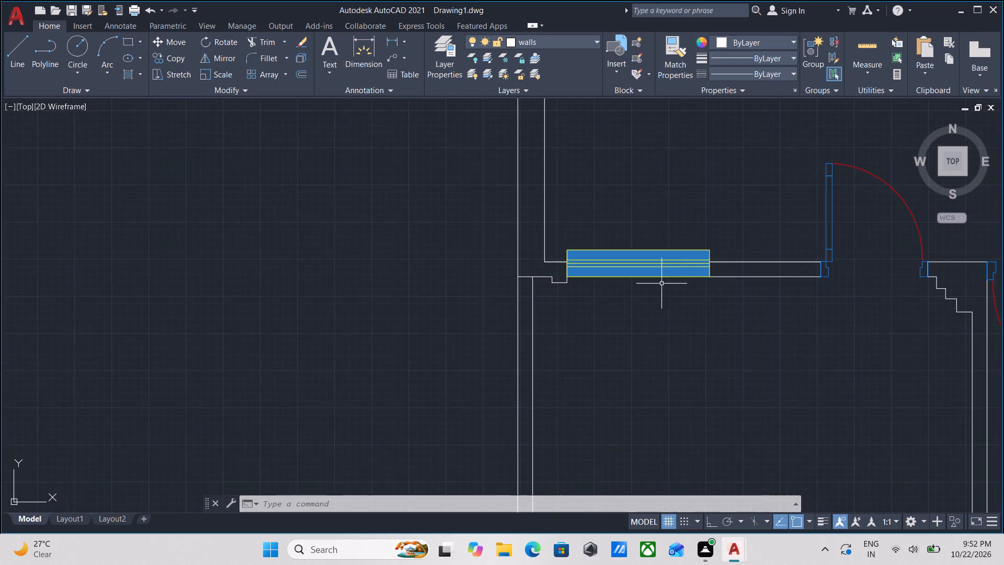
{"action": "scroll", "coordinate": [666, 261], "scroll_direction": "up", "scroll_amount": 3}
{"action": "left_click_drag", "start_coordinate": [864, 197], "coordinate": [849, 212]}
{"action": "left_click", "coordinate": [626, 247]}
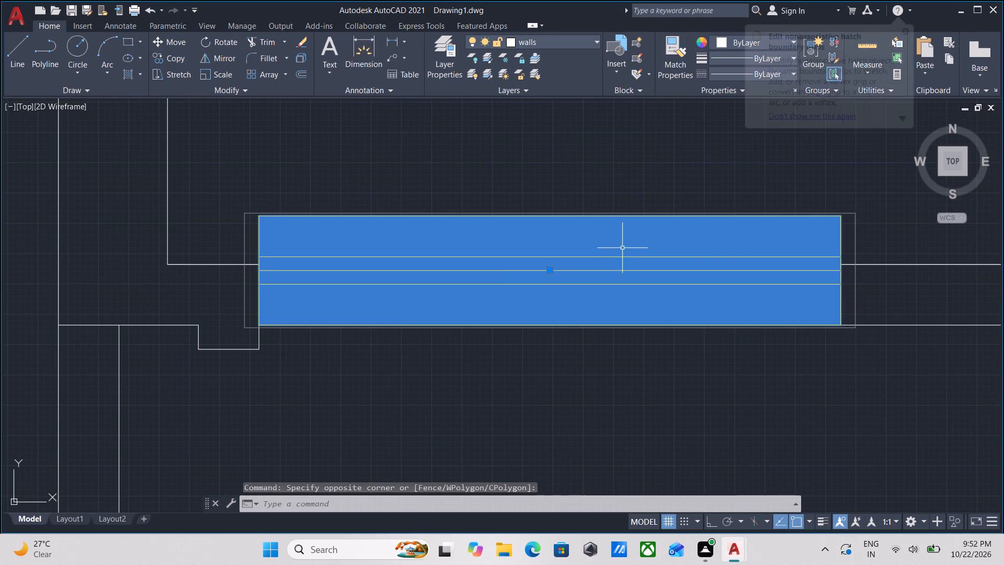
{"action": "type", "text": "UNG"}
{"action": "key", "text": "Return"}
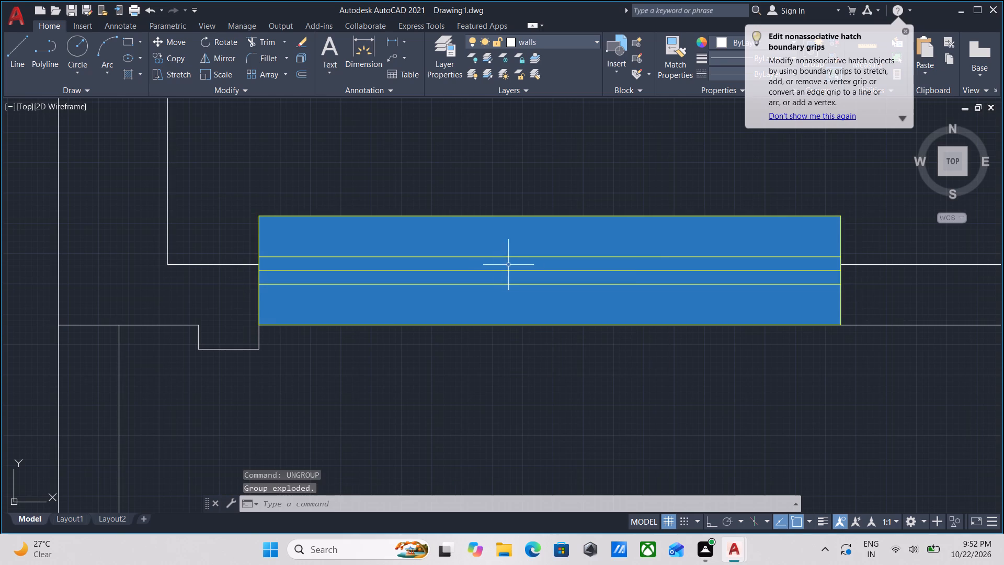
Stretch the upper edge of the window copy's outline about 3.4" down onto its topmost inner line.
{"action": "left_click", "coordinate": [895, 224]}
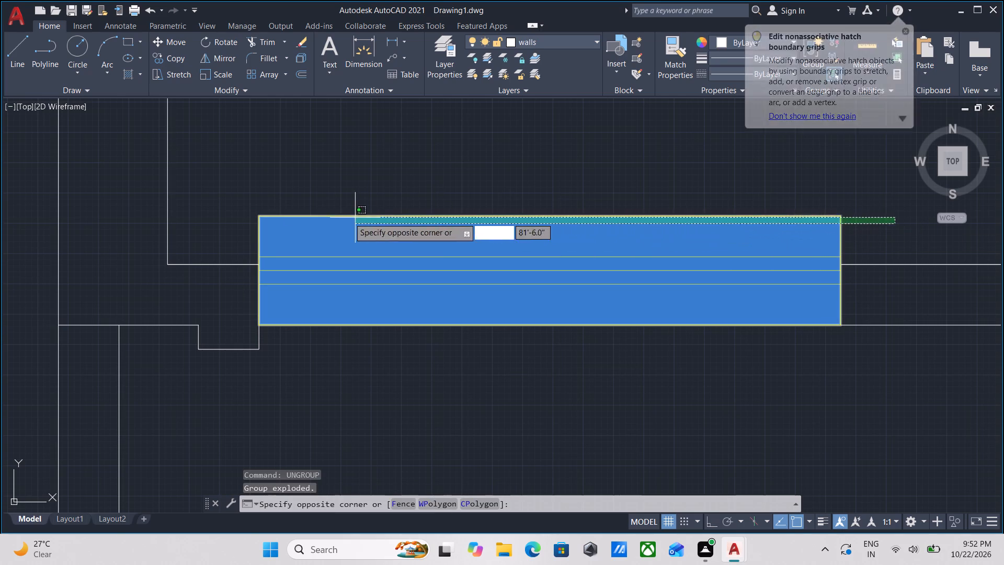
{"action": "left_click", "coordinate": [232, 204]}
{"action": "middle_click_drag", "start_coordinate": [253, 211], "coordinate": [274, 191]}
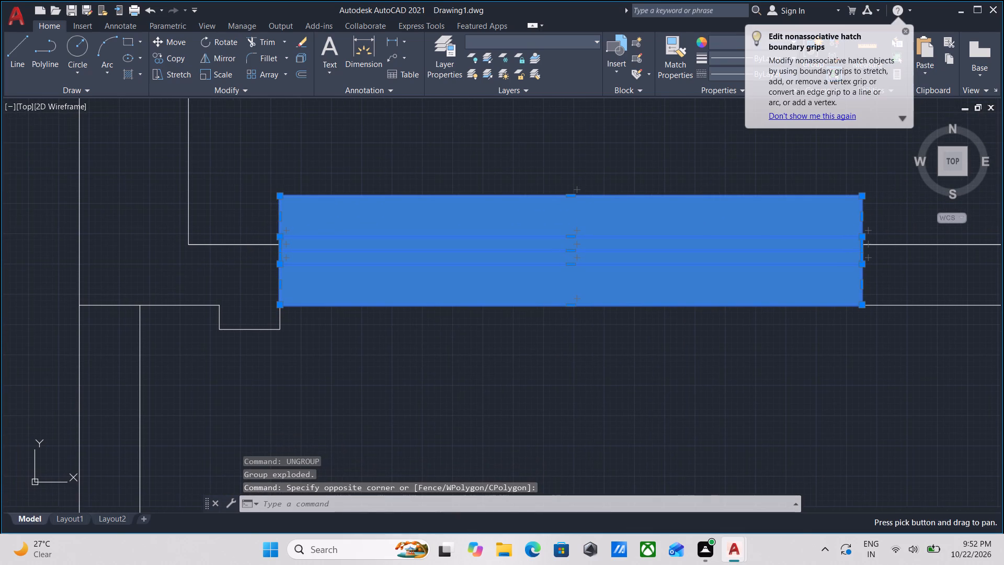
{"action": "type", "text": "STRE"}
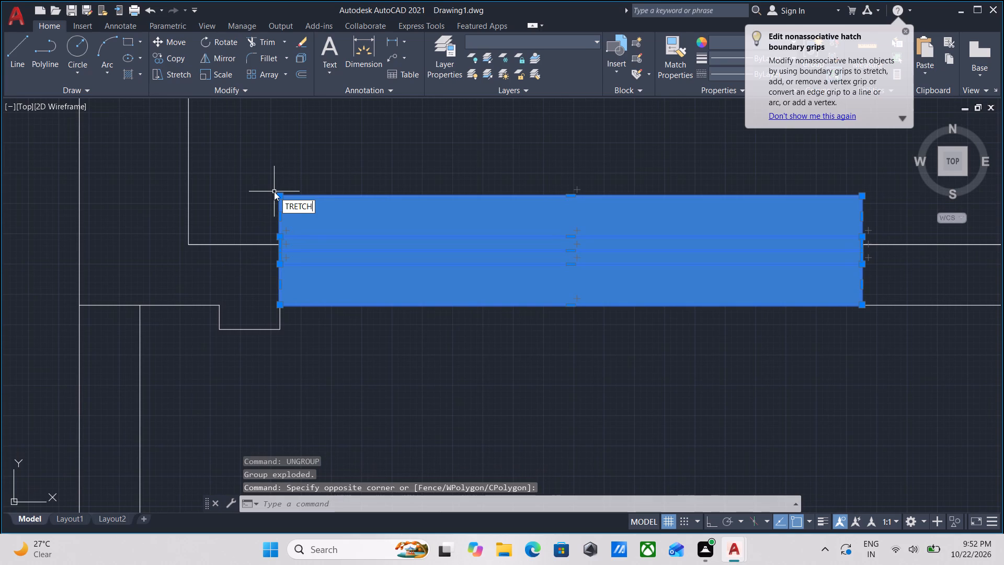
{"action": "key", "text": "Return"}
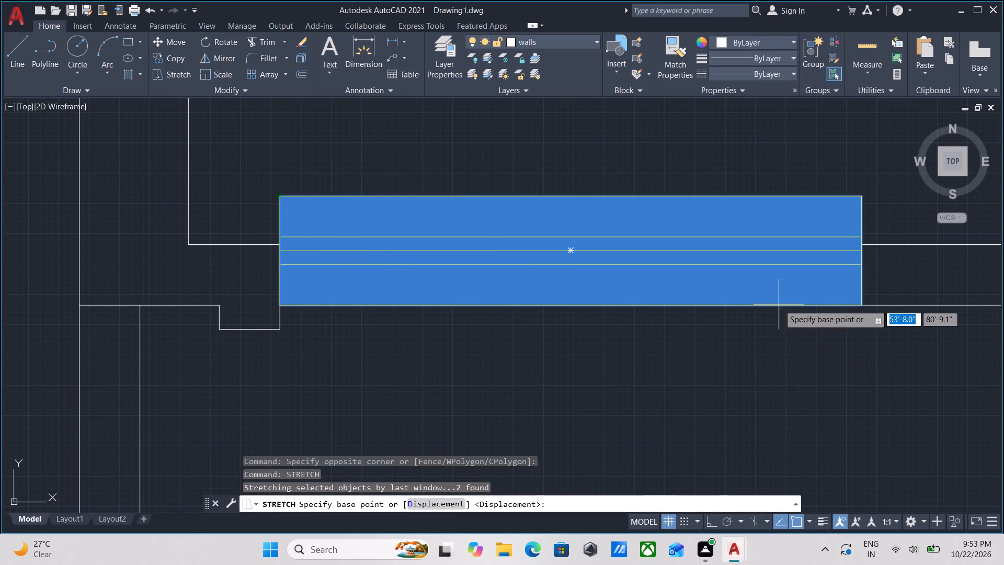
{"action": "left_click", "coordinate": [863, 197]}
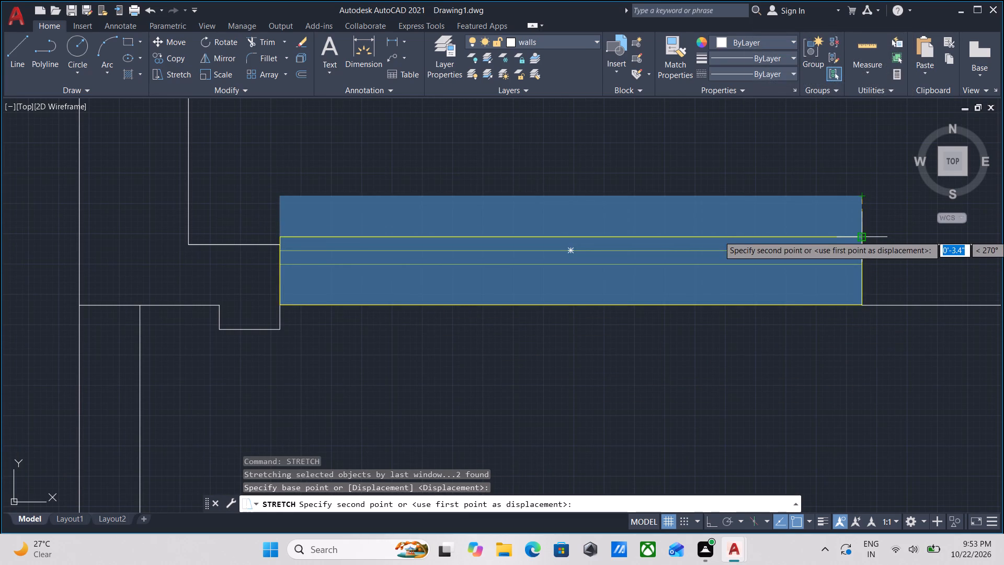
{"action": "left_click", "coordinate": [860, 235]}
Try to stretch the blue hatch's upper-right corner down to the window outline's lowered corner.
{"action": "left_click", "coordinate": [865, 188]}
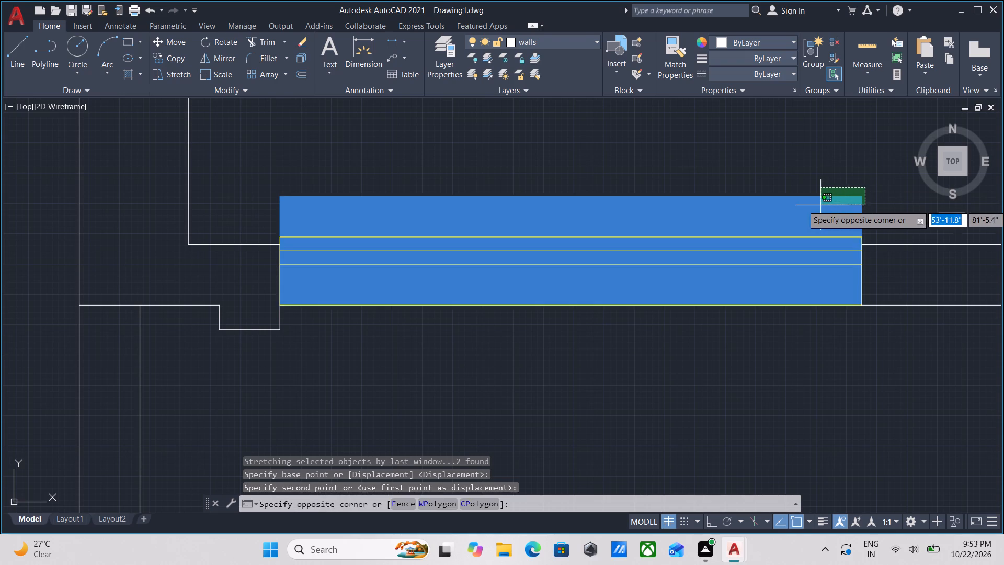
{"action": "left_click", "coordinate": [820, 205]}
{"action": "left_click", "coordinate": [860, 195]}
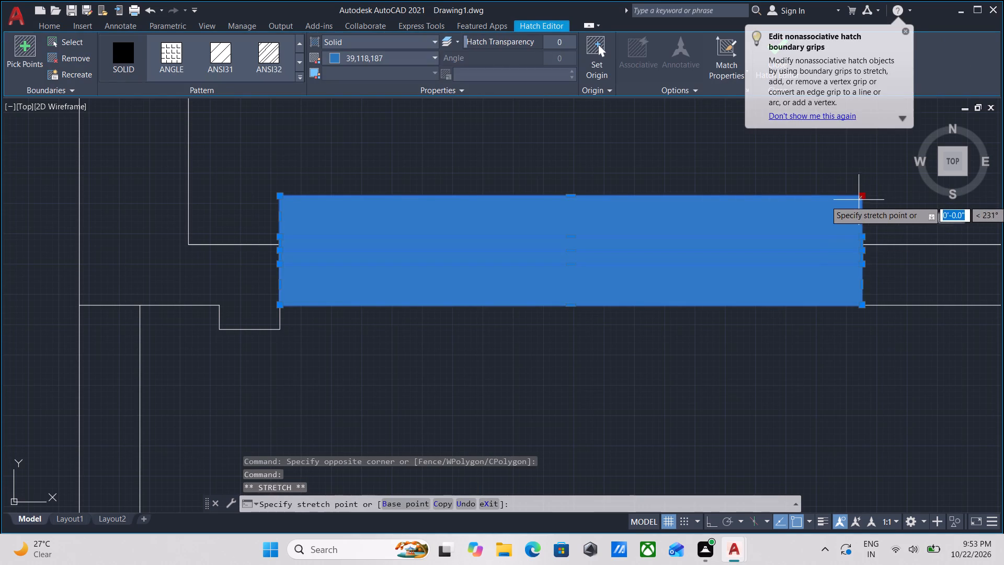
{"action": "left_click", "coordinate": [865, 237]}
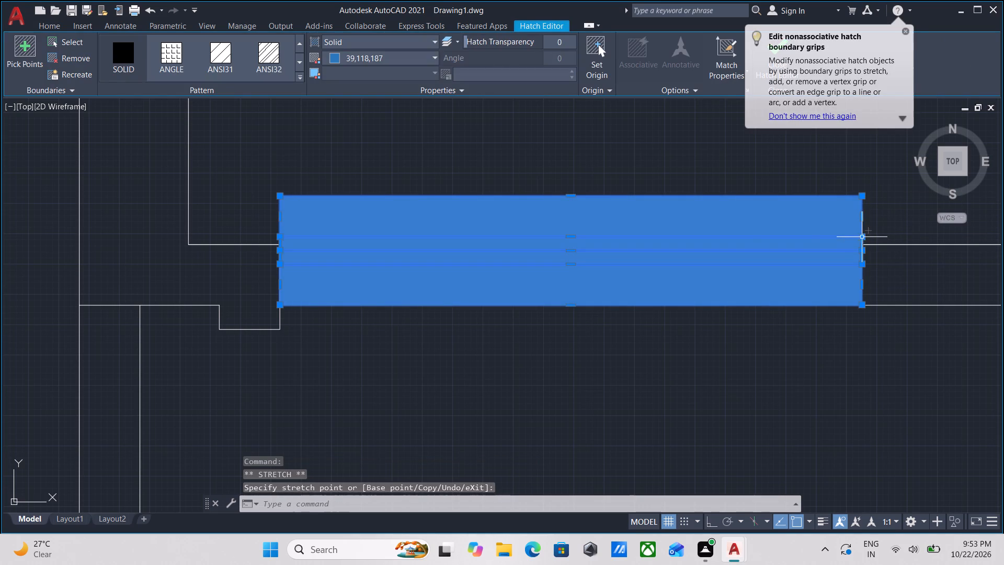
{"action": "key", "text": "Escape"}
Erase the window copy's oversized blue hatch and the two inner lines inside its outline.
{"action": "left_click", "coordinate": [532, 180]}
{"action": "left_click", "coordinate": [451, 225]}
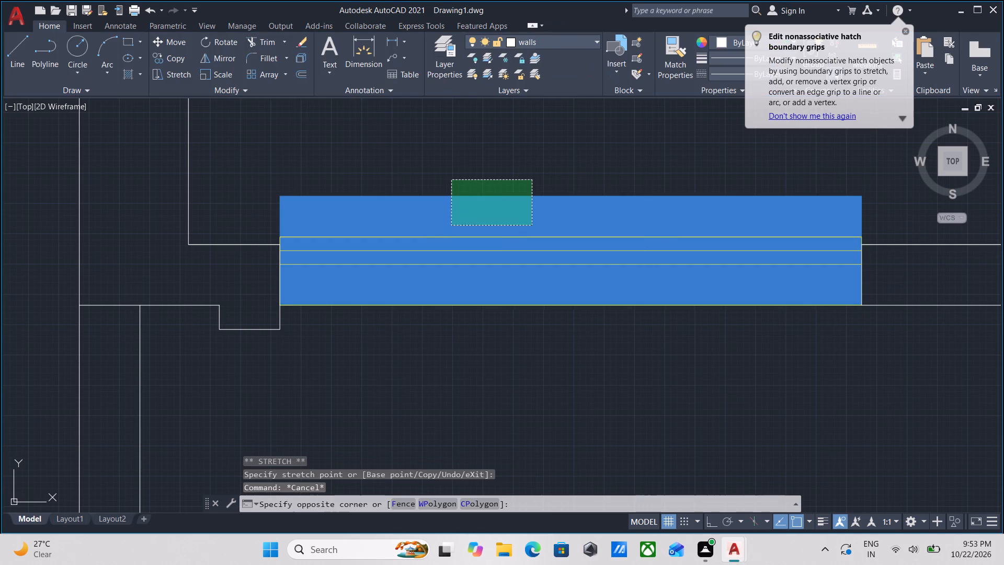
{"action": "right_click", "coordinate": [451, 225]}
{"action": "left_click", "coordinate": [511, 295]}
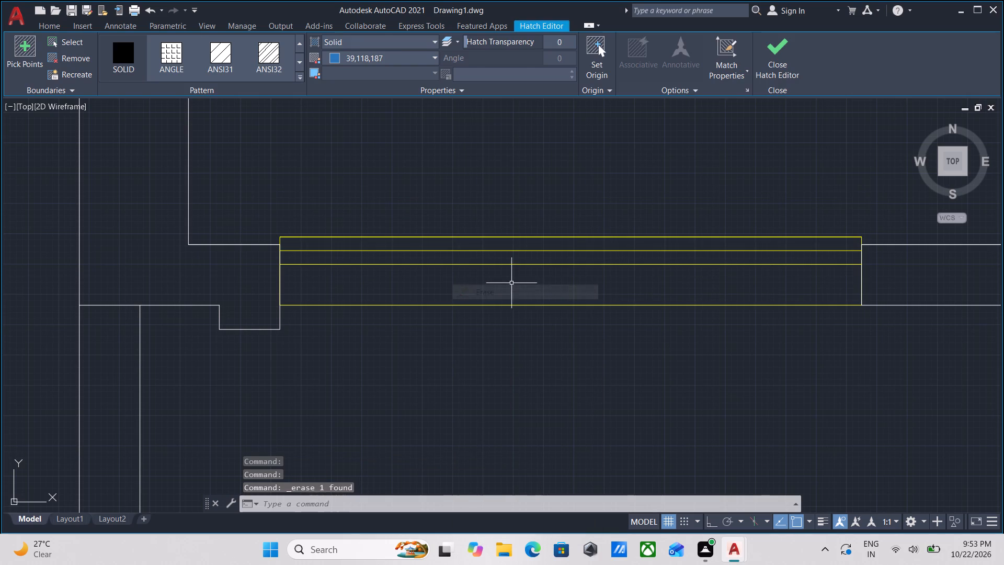
{"action": "left_click", "coordinate": [577, 273]}
{"action": "left_click", "coordinate": [560, 251]}
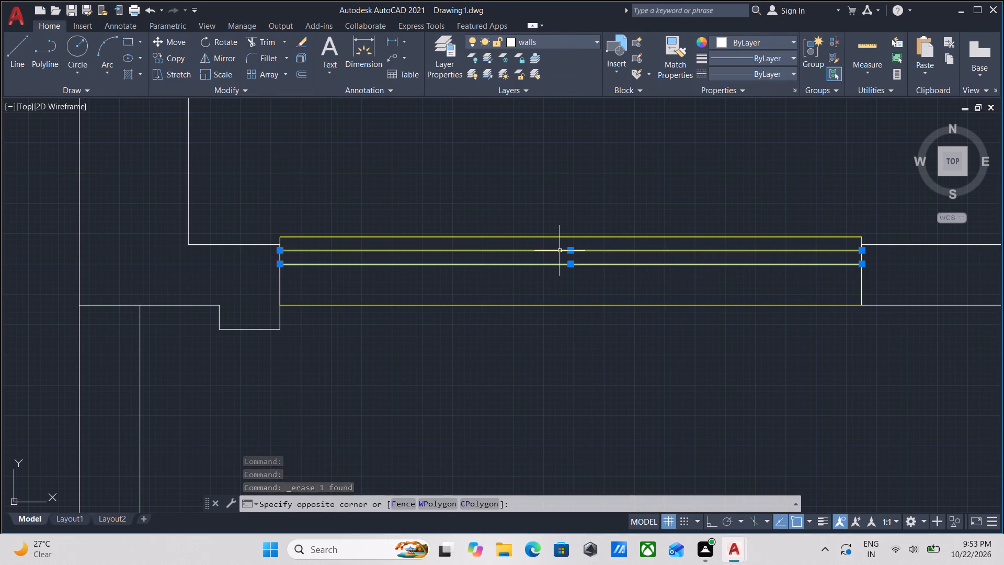
{"action": "right_click", "coordinate": [560, 251]}
{"action": "left_click", "coordinate": [606, 314]}
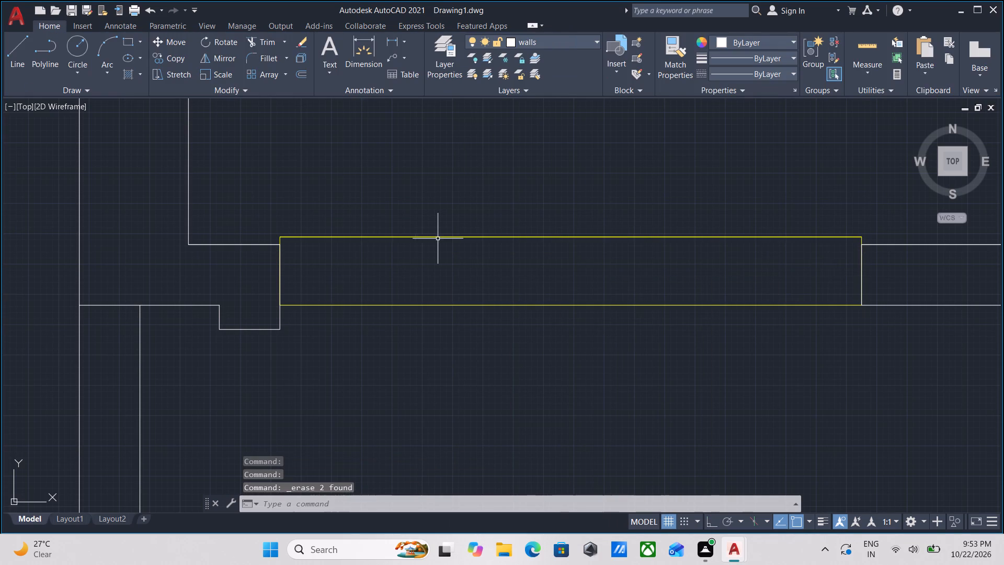
Stretch the window outline's upper-right corner down onto the end of the upper wall line.
{"action": "left_click", "coordinate": [532, 219]}
{"action": "left_click", "coordinate": [504, 245]}
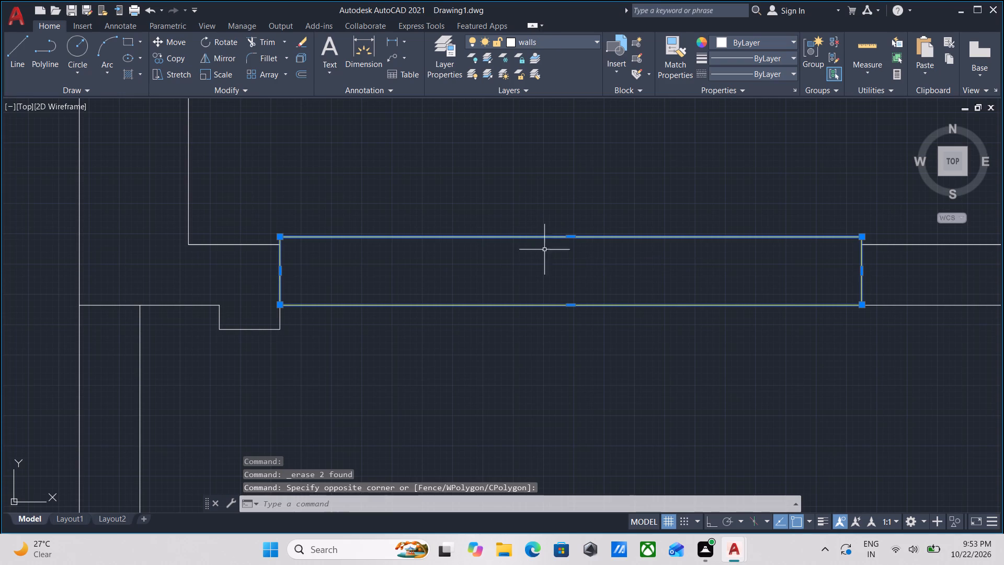
{"action": "scroll", "coordinate": [862, 236], "scroll_direction": "up", "scroll_amount": 3}
{"action": "left_click", "coordinate": [862, 237]}
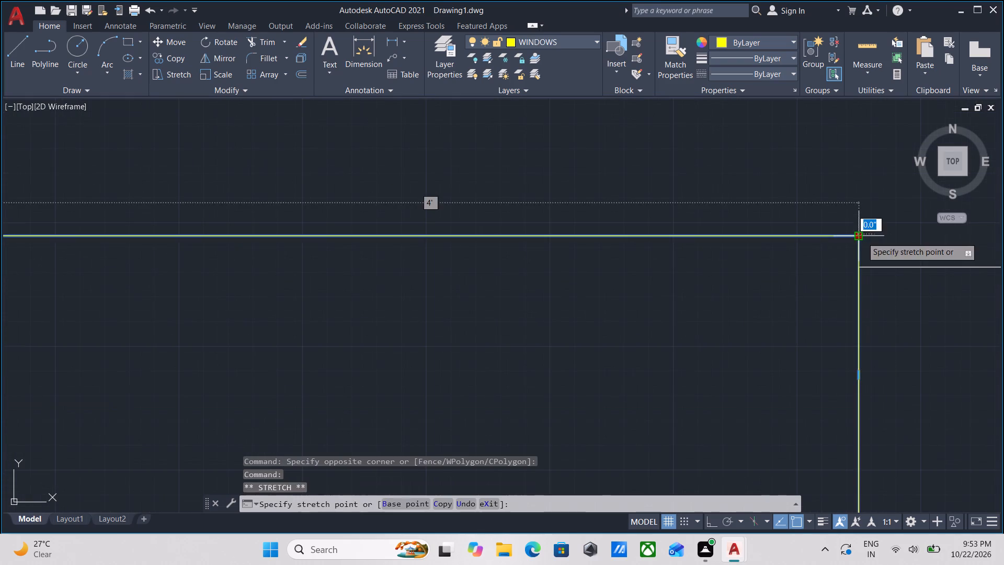
{"action": "left_click", "coordinate": [861, 266]}
{"action": "key", "text": "Escape"}
Stretch the window outline's upper-left corner down onto the end of the upper wall line beside the notched corner.
{"action": "scroll", "coordinate": [861, 266], "scroll_direction": "down", "scroll_amount": 4}
{"action": "middle_click_drag", "start_coordinate": [656, 266], "coordinate": [792, 254]}
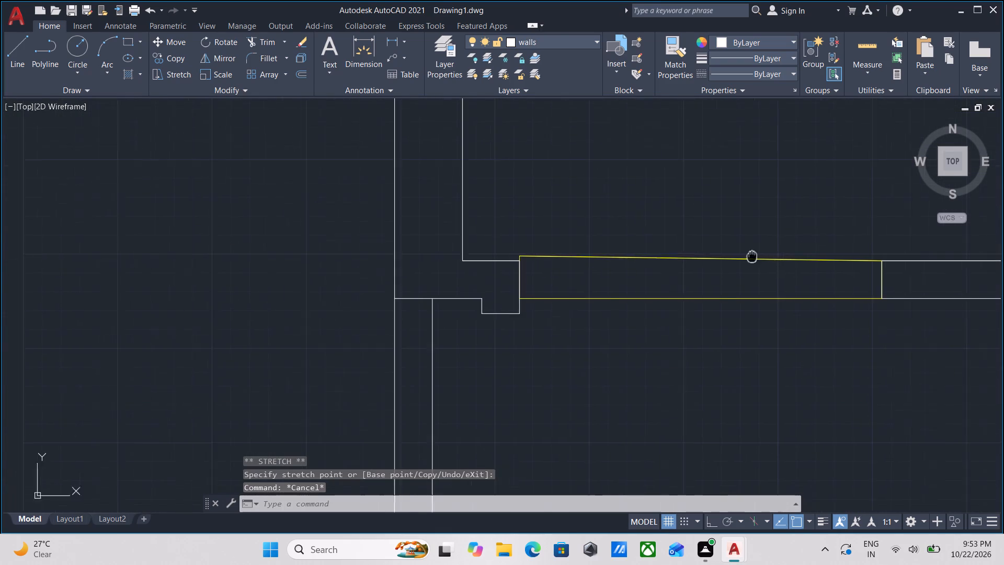
{"action": "middle_click_drag", "start_coordinate": [792, 254], "coordinate": [822, 251]}
{"action": "scroll", "coordinate": [720, 261], "scroll_direction": "up", "scroll_amount": 2}
{"action": "left_click", "coordinate": [667, 257]}
{"action": "left_click", "coordinate": [600, 204]}
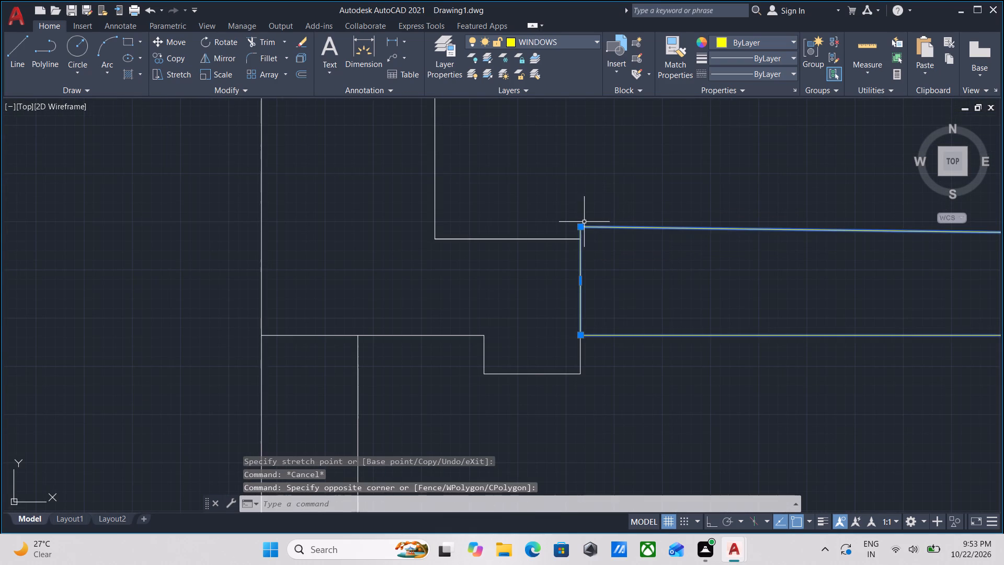
{"action": "left_click", "coordinate": [581, 224]}
{"action": "left_click", "coordinate": [580, 237]}
{"action": "key", "text": "Escape"}
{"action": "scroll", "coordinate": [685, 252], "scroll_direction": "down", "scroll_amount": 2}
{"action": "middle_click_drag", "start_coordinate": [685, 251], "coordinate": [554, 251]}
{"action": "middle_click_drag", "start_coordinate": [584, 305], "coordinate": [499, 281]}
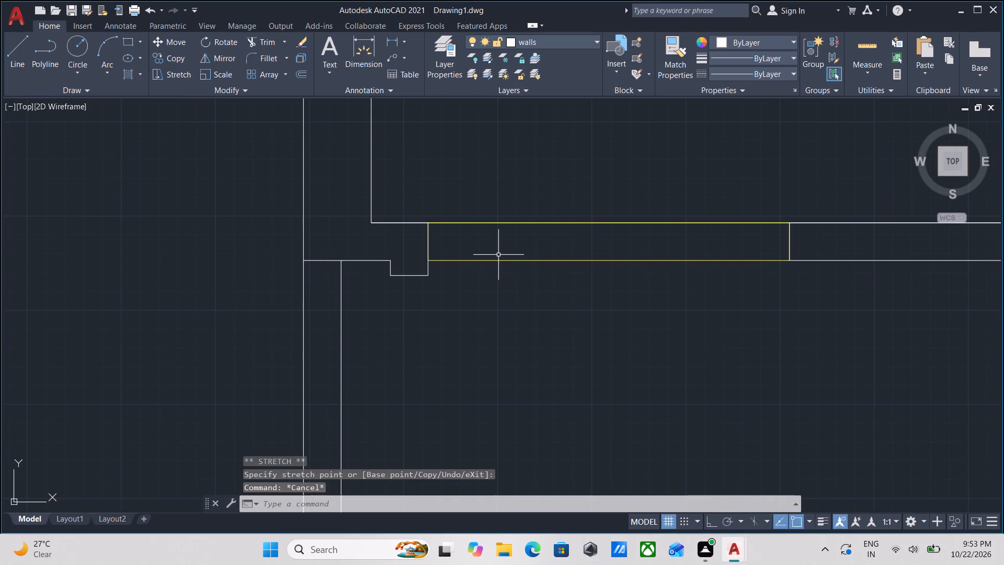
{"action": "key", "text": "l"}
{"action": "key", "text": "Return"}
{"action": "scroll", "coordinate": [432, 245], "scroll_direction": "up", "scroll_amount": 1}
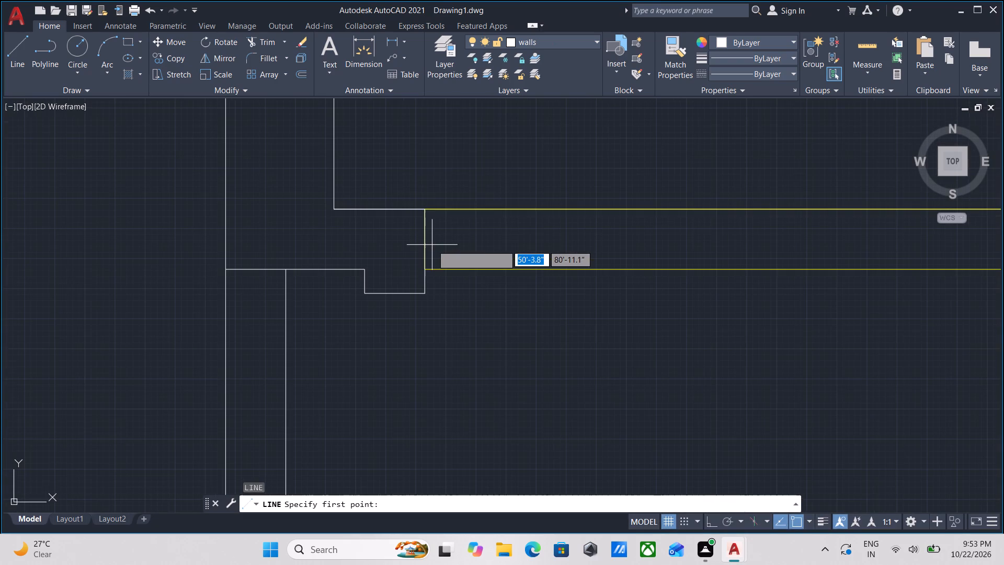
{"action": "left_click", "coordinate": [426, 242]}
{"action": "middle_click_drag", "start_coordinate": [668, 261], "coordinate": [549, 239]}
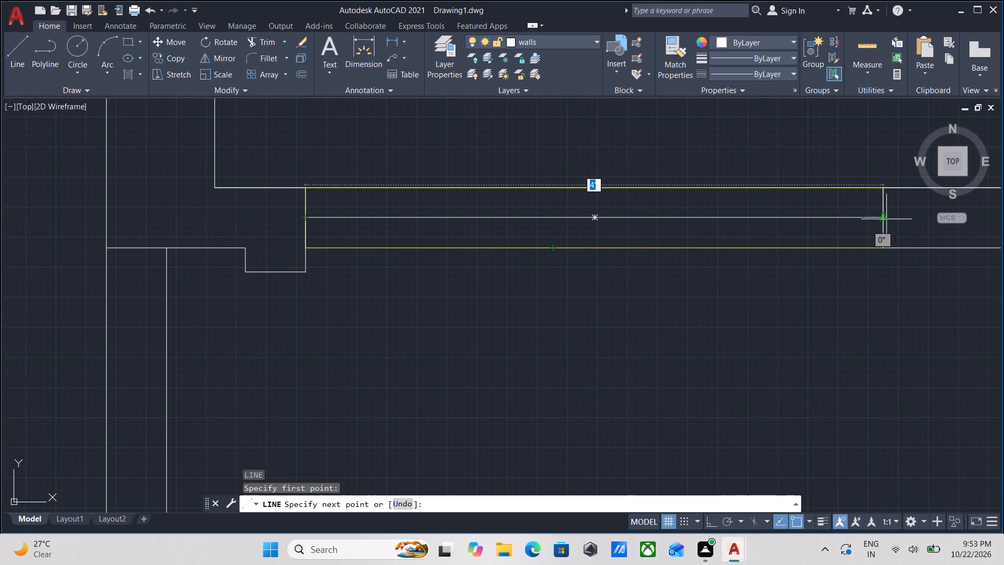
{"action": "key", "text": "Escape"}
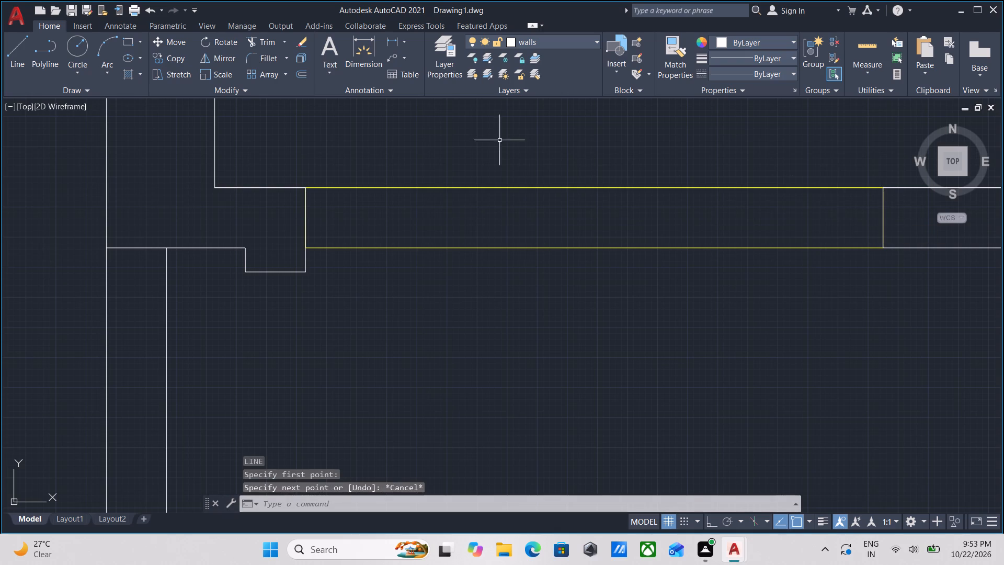
Make WINDOWS the current layer and draw a 4' centre line between the midpoints of the window outline's short sides.
{"action": "left_click", "coordinate": [557, 42]}
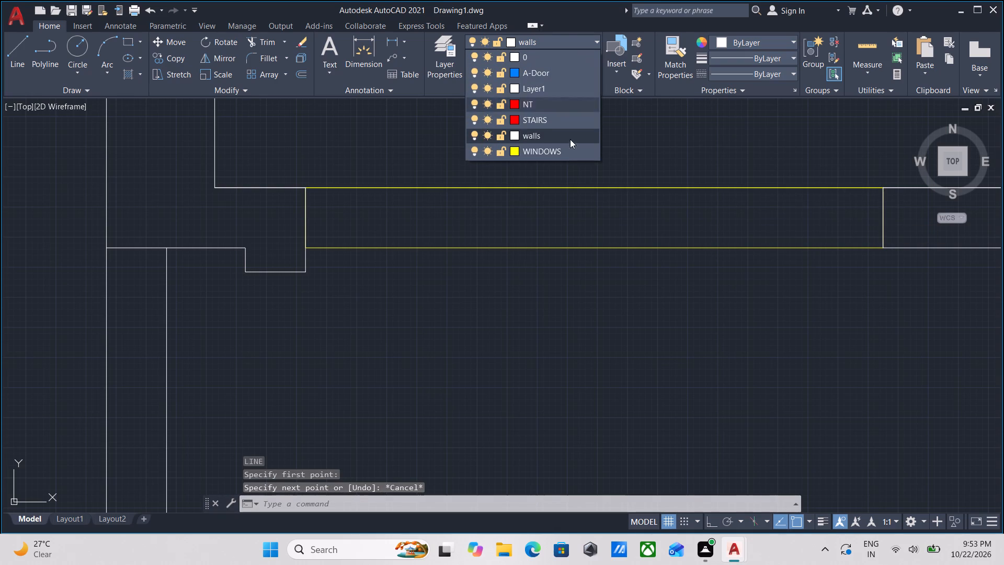
{"action": "left_click", "coordinate": [565, 150]}
{"action": "key", "text": "l"}
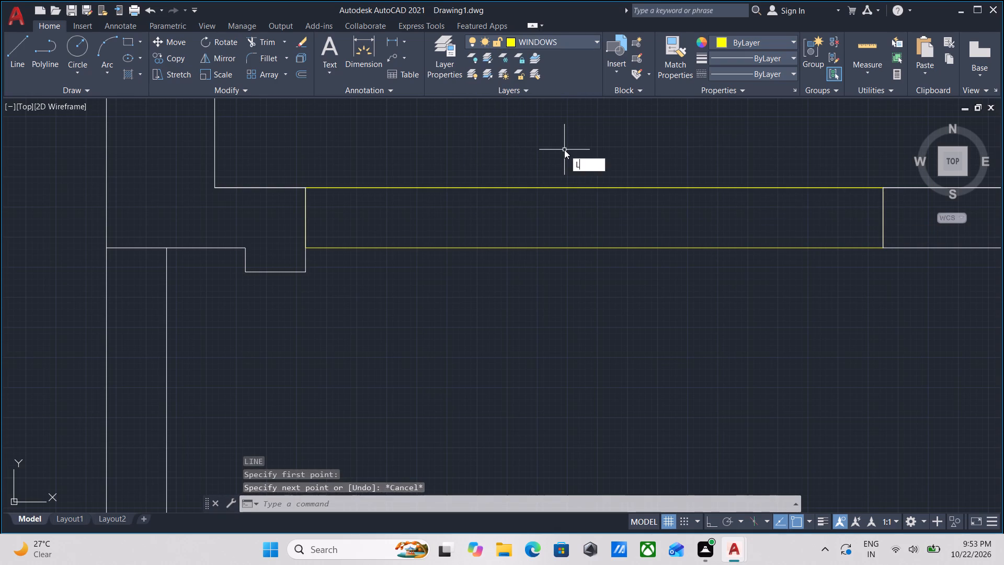
{"action": "key", "text": "Return"}
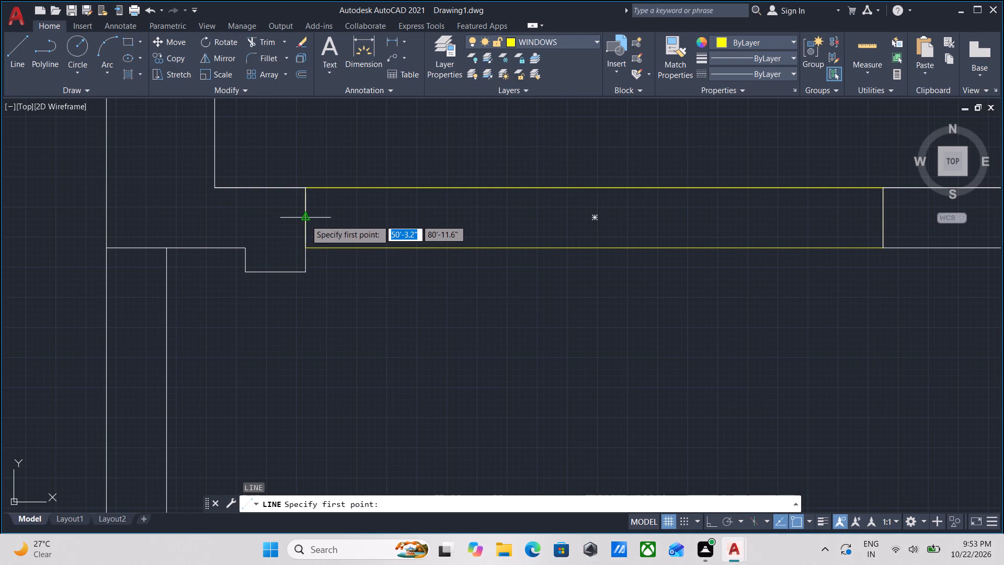
{"action": "left_click", "coordinate": [305, 220]}
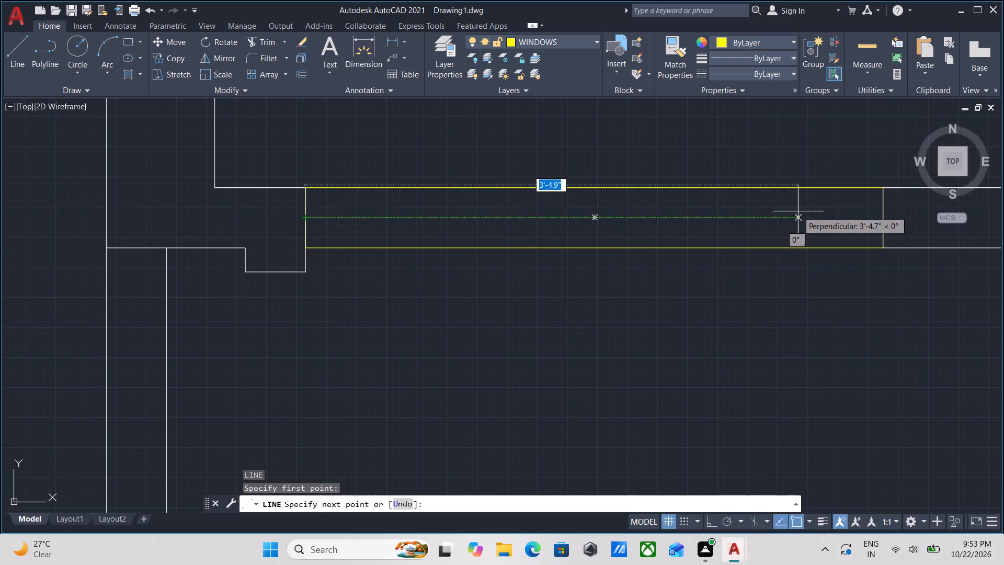
{"action": "left_click", "coordinate": [881, 216]}
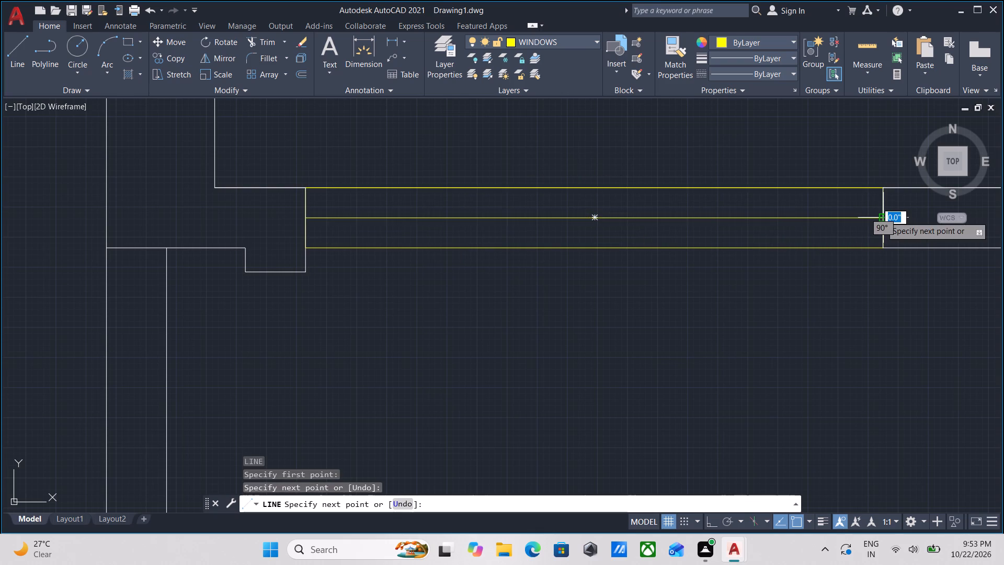
{"action": "key", "text": "Escape"}
Hatch both halves of the window outline with a solid fill in colour 39,118,187.
{"action": "scroll", "coordinate": [538, 210], "scroll_direction": "up", "scroll_amount": 2}
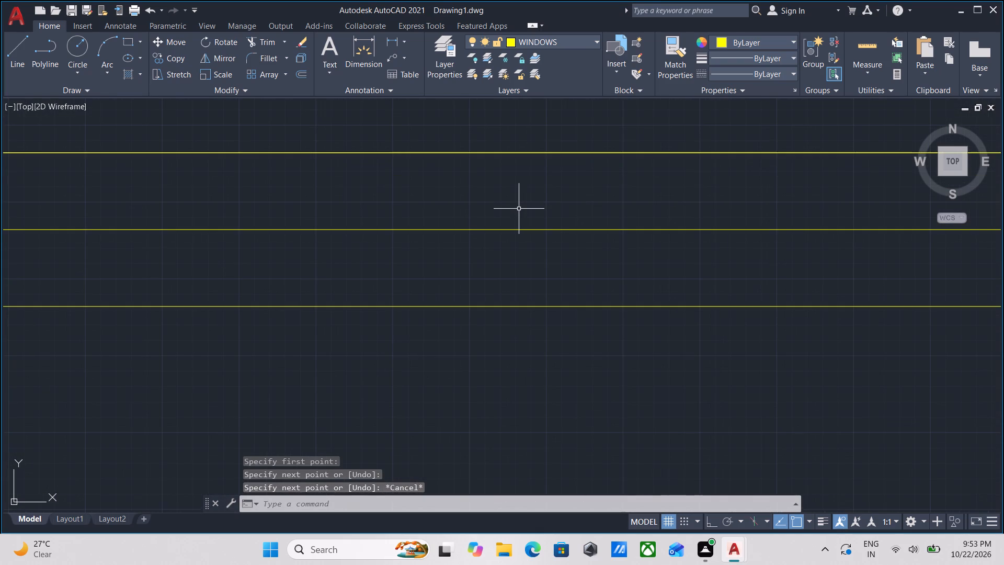
{"action": "key", "text": "h"}
{"action": "key", "text": "Escape"}
{"action": "scroll", "coordinate": [519, 209], "scroll_direction": "down", "scroll_amount": 3}
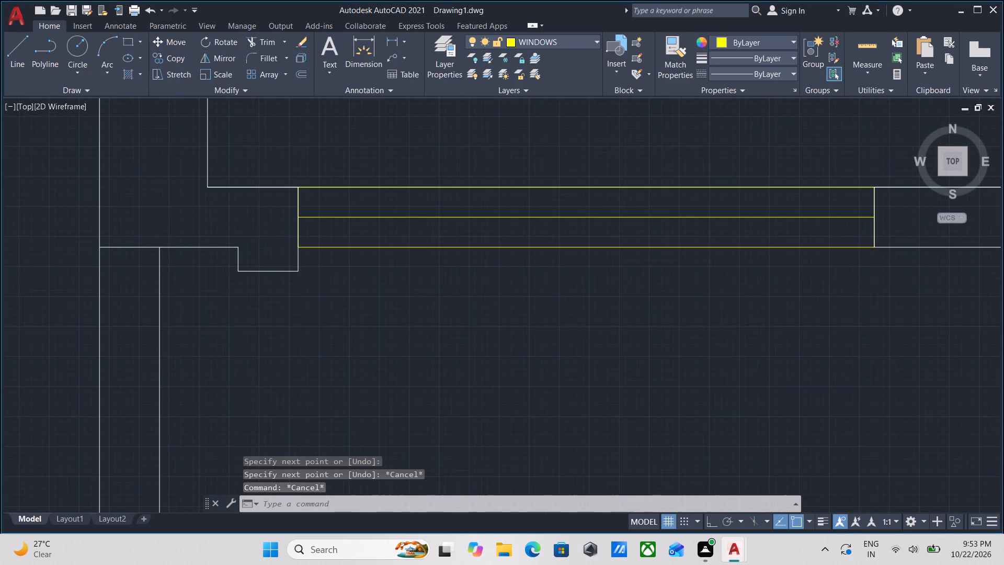
{"action": "key", "text": "h"}
{"action": "key", "text": "Return"}
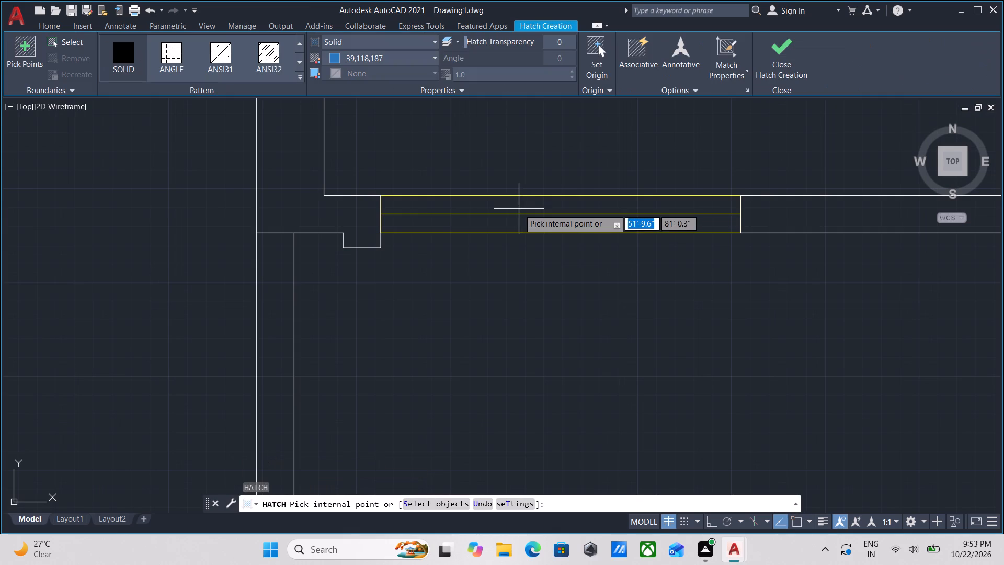
{"action": "scroll", "coordinate": [482, 201], "scroll_direction": "up", "scroll_amount": 1}
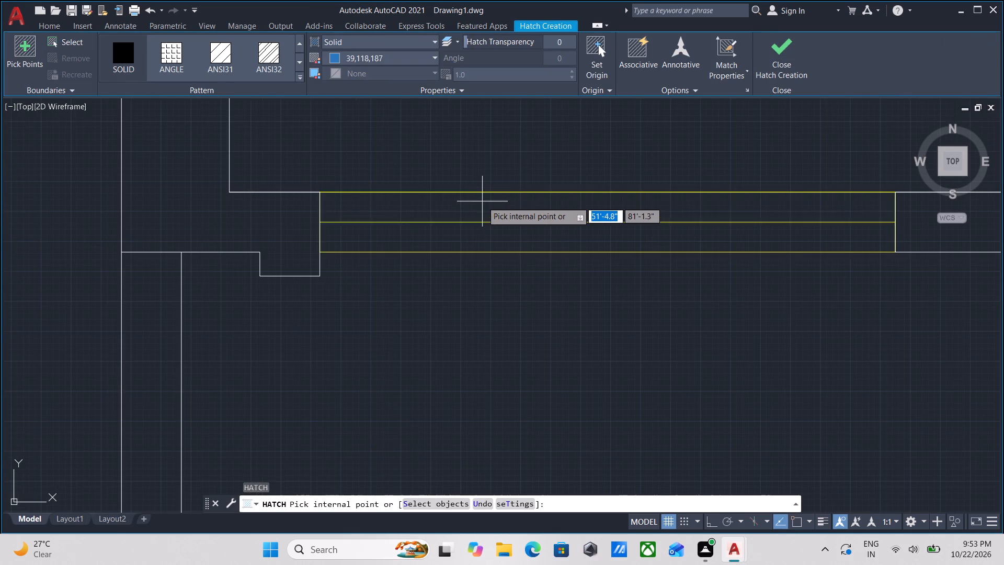
{"action": "left_click", "coordinate": [482, 201]}
{"action": "left_click", "coordinate": [470, 239]}
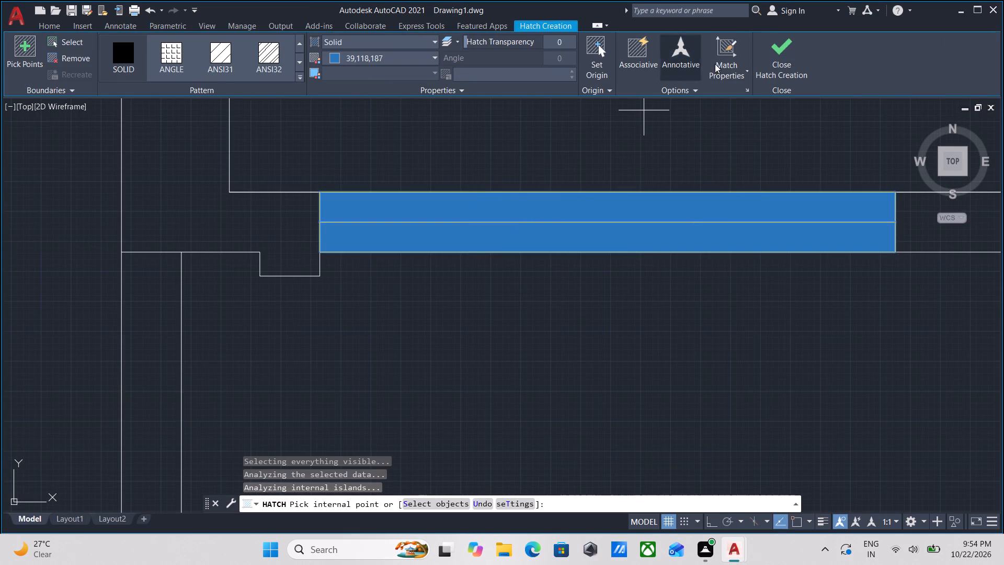
{"action": "left_click", "coordinate": [782, 52]}
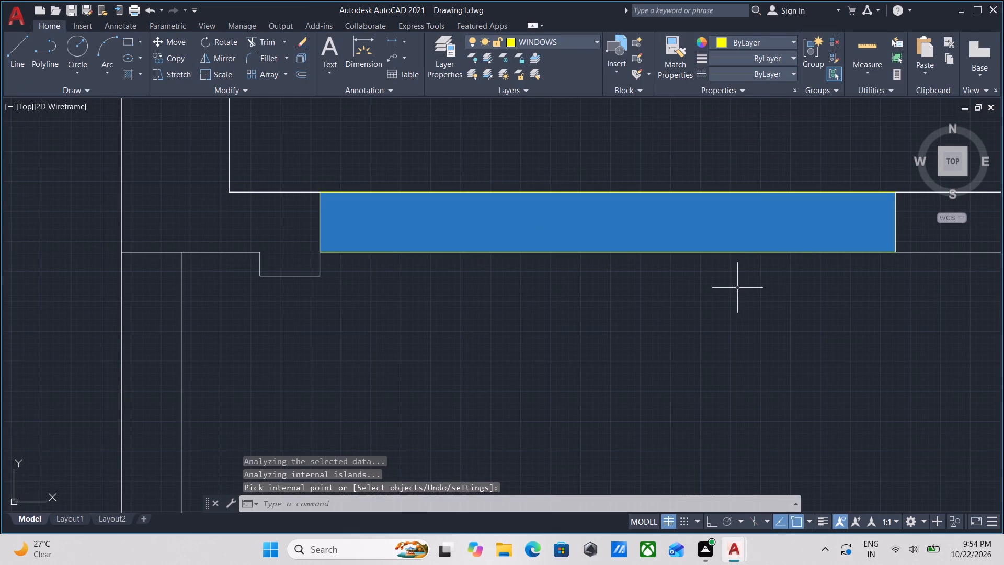
Group the fitted window's outline, inner line and new blue hatch.
{"action": "left_click_drag", "start_coordinate": [737, 288], "coordinate": [731, 278]}
{"action": "left_click", "coordinate": [600, 149]}
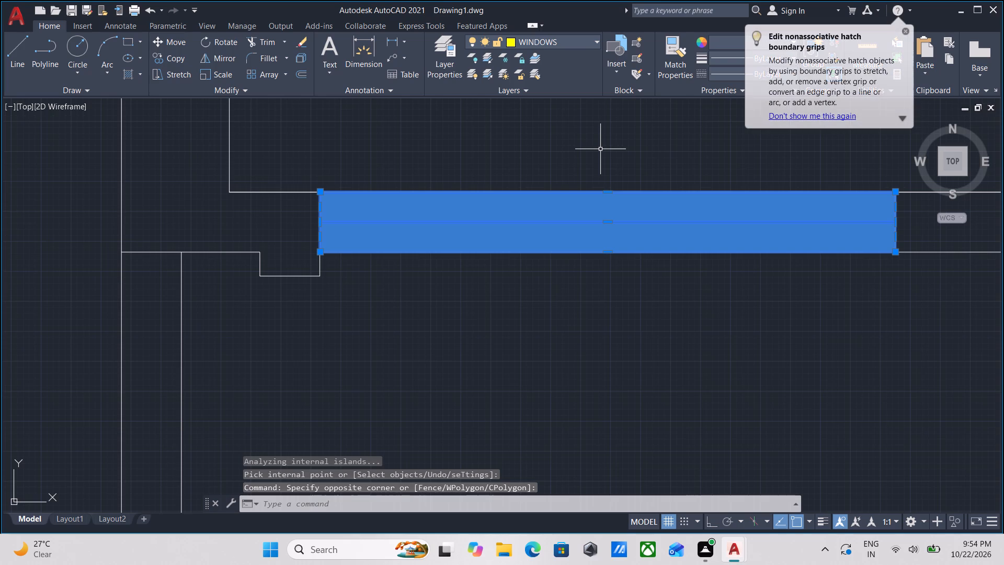
{"action": "key", "text": "g"}
{"action": "key", "text": "Return"}
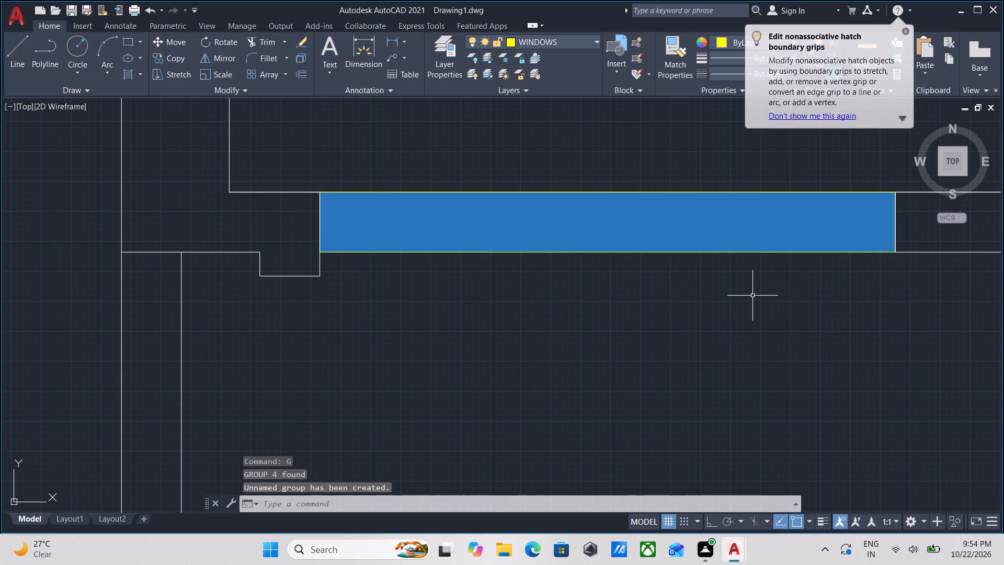
Check by selecting it that the fitted window behaves as one group, and view it within the surrounding floor plan.
{"action": "left_click", "coordinate": [752, 295]}
{"action": "left_click", "coordinate": [574, 156]}
{"action": "key", "text": "Escape"}
{"action": "scroll", "coordinate": [574, 156], "scroll_direction": "down", "scroll_amount": 2}
{"action": "middle_click_drag", "start_coordinate": [574, 157], "coordinate": [564, 259]}
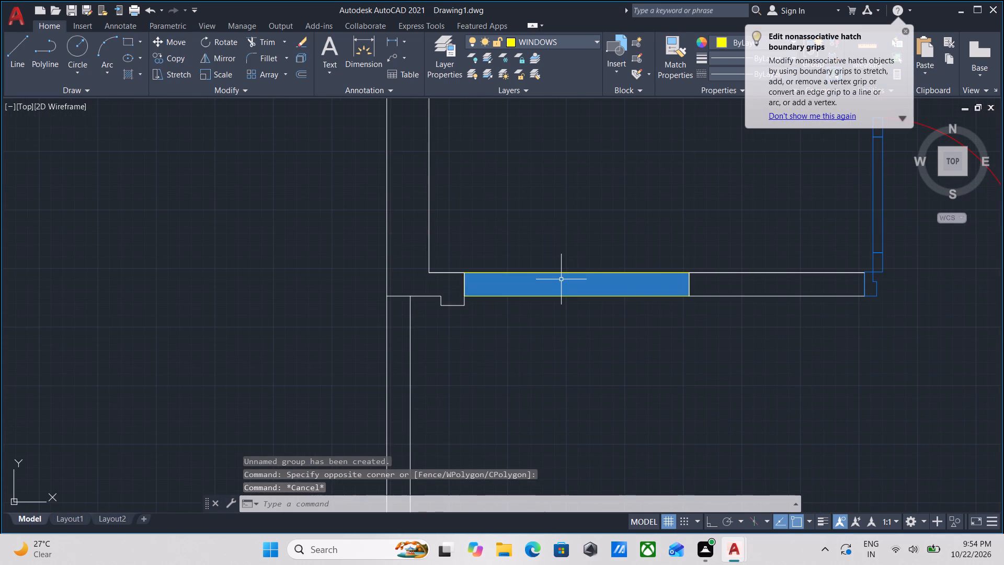
{"action": "scroll", "coordinate": [567, 277], "scroll_direction": "down", "scroll_amount": 2}
{"action": "scroll", "coordinate": [0, 564], "scroll_direction": "down", "scroll_amount": 2}
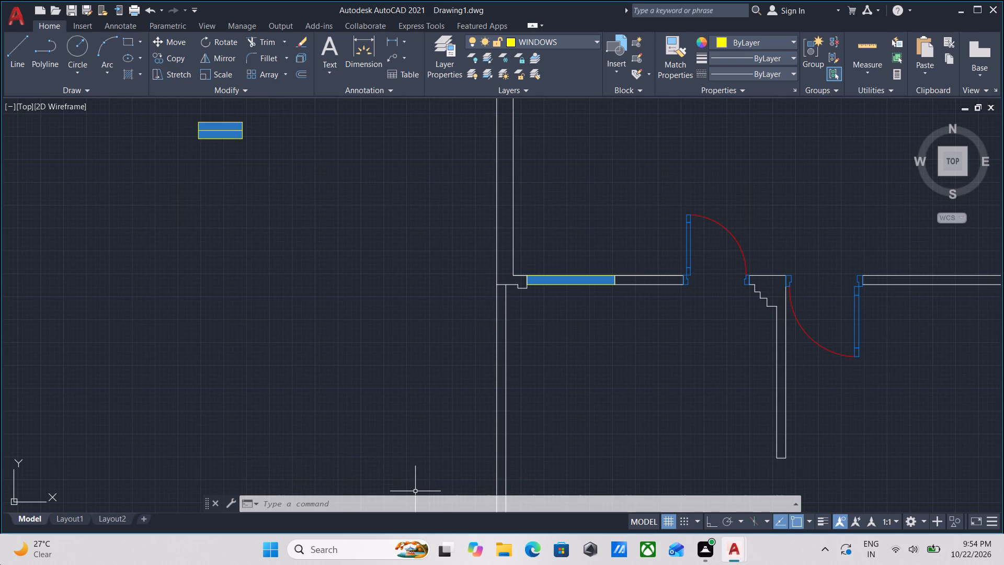
Examine the floor plan's rooms and outer walls, and the two window symbols beside it, for the next window placement.
{"action": "scroll", "coordinate": [263, 519], "scroll_direction": "down", "scroll_amount": 2}
{"action": "scroll", "coordinate": [484, 286], "scroll_direction": "down", "scroll_amount": 1}
{"action": "middle_click_drag", "start_coordinate": [522, 278], "coordinate": [445, 299]}
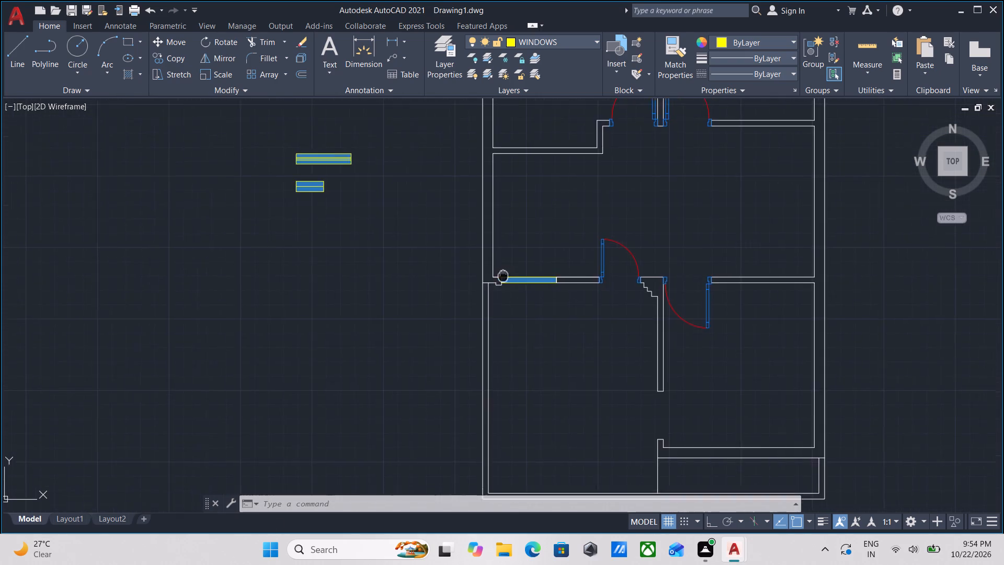
{"action": "middle_click_drag", "start_coordinate": [445, 299], "coordinate": [351, 357]}
{"action": "scroll", "coordinate": [480, 263], "scroll_direction": "up", "scroll_amount": 1}
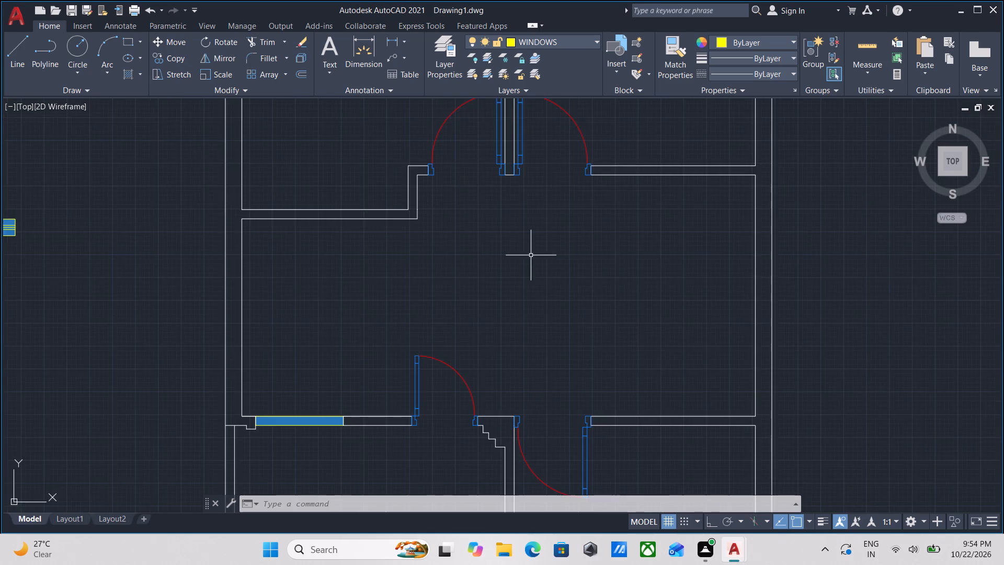
{"action": "scroll", "coordinate": [531, 255], "scroll_direction": "down", "scroll_amount": 1}
{"action": "middle_click_drag", "start_coordinate": [531, 255], "coordinate": [484, 251]}
{"action": "middle_click_drag", "start_coordinate": [484, 245], "coordinate": [537, 290]}
{"action": "middle_click_drag", "start_coordinate": [516, 290], "coordinate": [550, 331]}
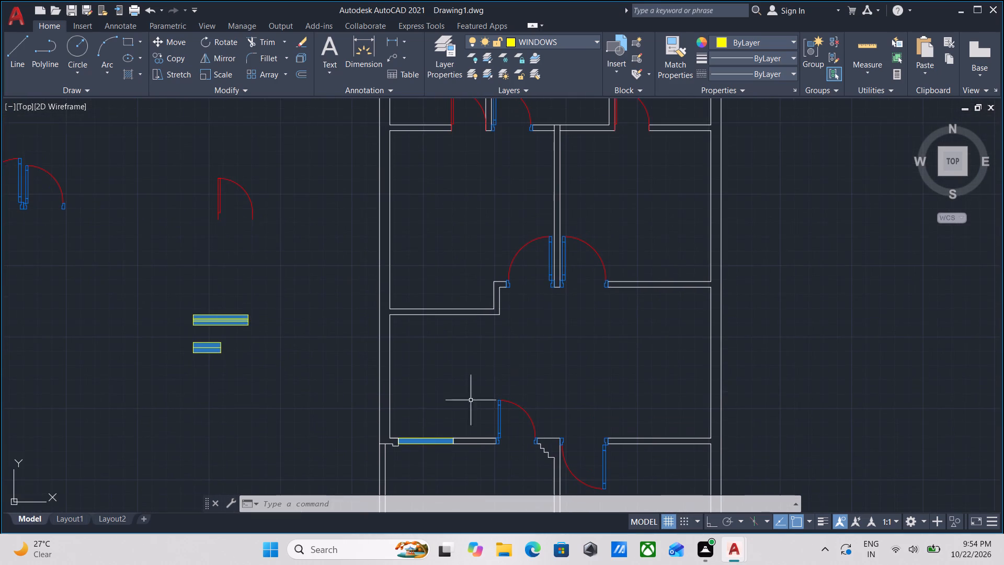
{"action": "middle_click_drag", "start_coordinate": [471, 400], "coordinate": [476, 262]}
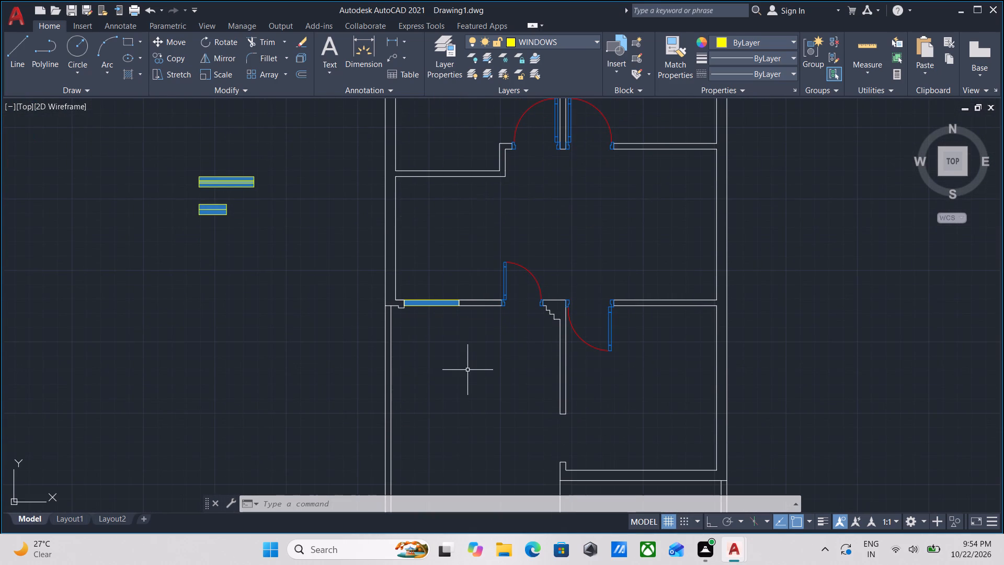
{"action": "scroll", "coordinate": [449, 351], "scroll_direction": "down", "scroll_amount": 1}
{"action": "middle_click_drag", "start_coordinate": [434, 327], "coordinate": [421, 370]}
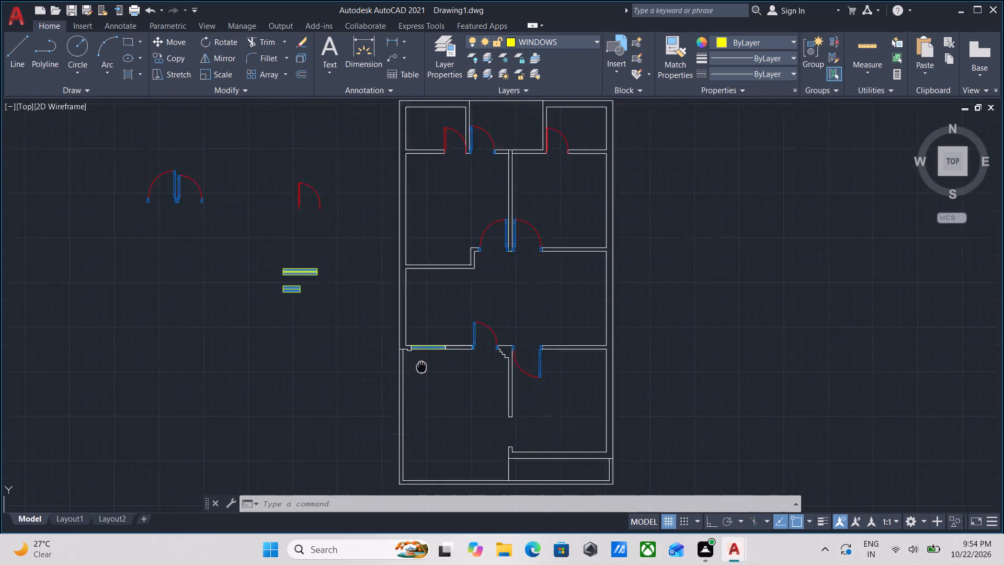
{"action": "middle_click_drag", "start_coordinate": [421, 370], "coordinate": [415, 457]}
{"action": "scroll", "coordinate": [513, 239], "scroll_direction": "up", "scroll_amount": 2}
{"action": "middle_click_drag", "start_coordinate": [501, 299], "coordinate": [502, 288]}
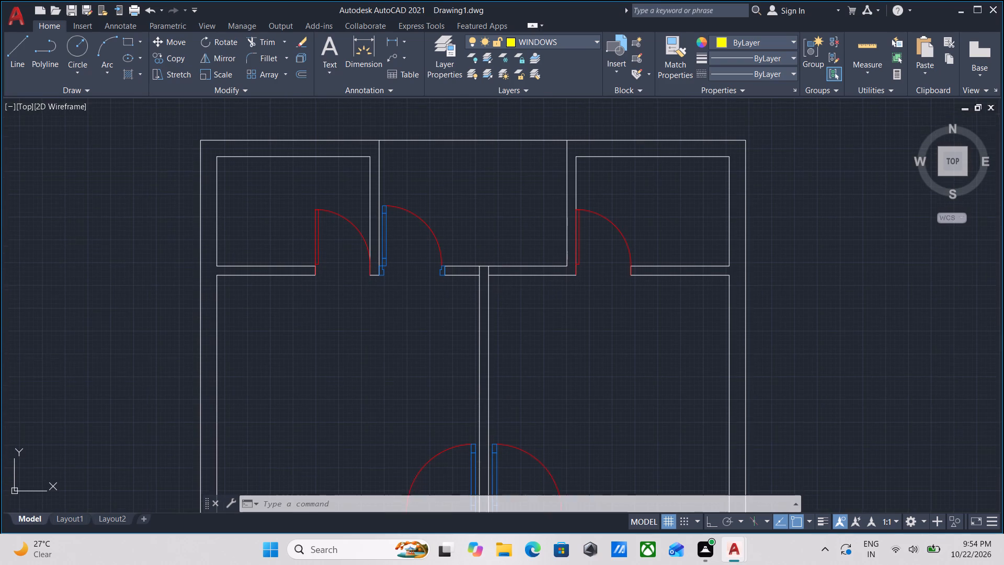
{"action": "middle_click_drag", "start_coordinate": [502, 288], "coordinate": [504, 279]}
{"action": "scroll", "coordinate": [504, 279], "scroll_direction": "down", "scroll_amount": 1}
{"action": "middle_click_drag", "start_coordinate": [504, 279], "coordinate": [555, 117]}
{"action": "scroll", "coordinate": [172, 297], "scroll_direction": "up", "scroll_amount": 2}
{"action": "scroll", "coordinate": [187, 332], "scroll_direction": "down", "scroll_amount": 1}
{"action": "middle_click_drag", "start_coordinate": [199, 315], "coordinate": [261, 248]}
{"action": "scroll", "coordinate": [261, 248], "scroll_direction": "up", "scroll_amount": 2}
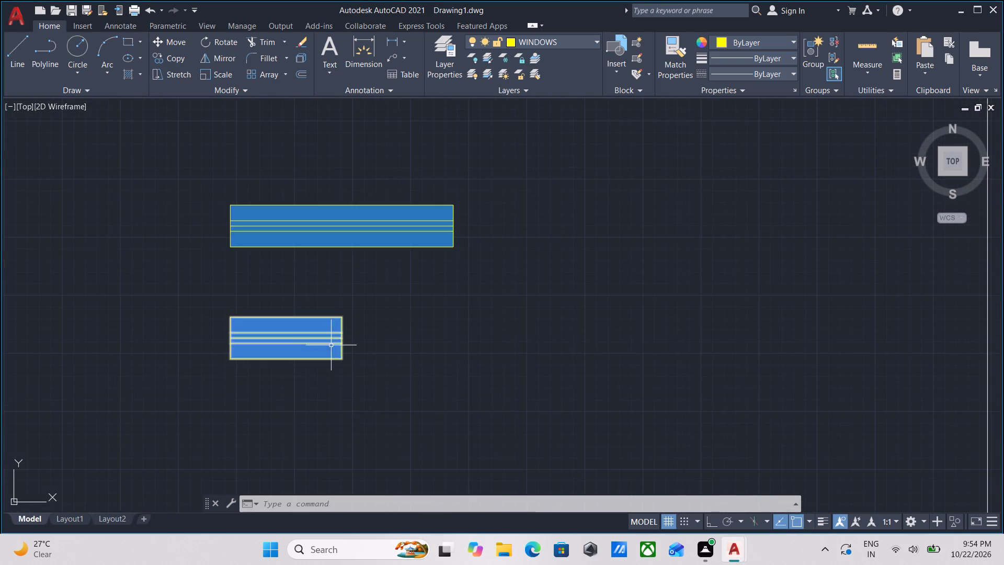
Check by selecting it that the shorter hatched window symbol beside the plan behaves as one group.
{"action": "left_click_drag", "start_coordinate": [369, 418], "coordinate": [350, 405]}
{"action": "left_click", "coordinate": [188, 276]}
{"action": "scroll", "coordinate": [255, 342], "scroll_direction": "up", "scroll_amount": 2}
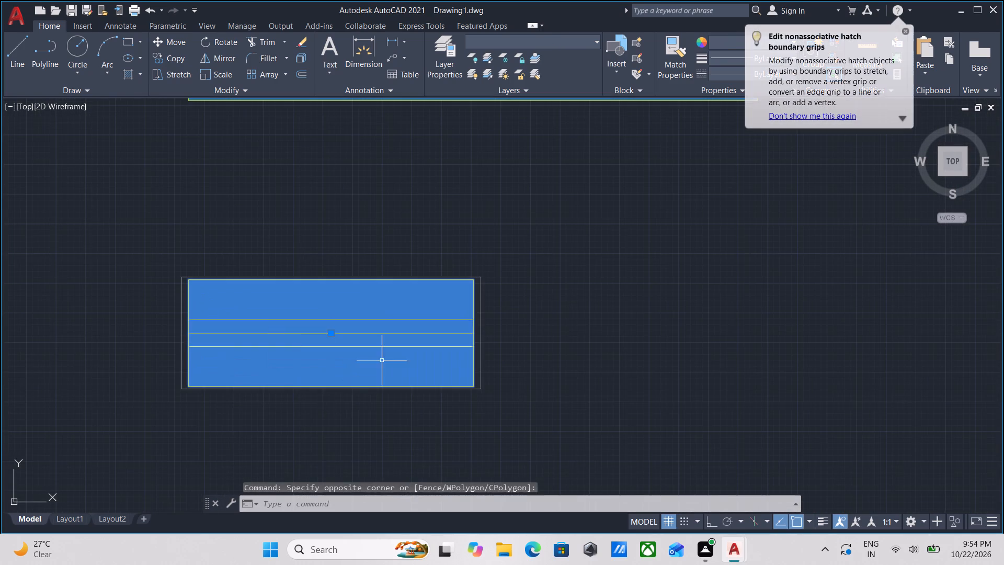
{"action": "key", "text": "Escape"}
{"action": "scroll", "coordinate": [382, 345], "scroll_direction": "up", "scroll_amount": 2}
{"action": "scroll", "coordinate": [398, 291], "scroll_direction": "down", "scroll_amount": 3}
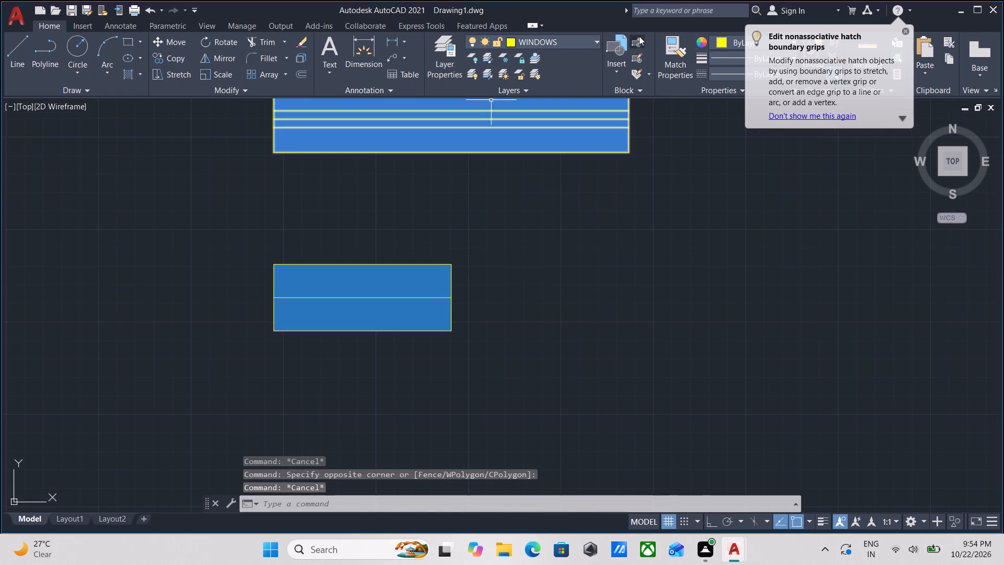
{"action": "key", "text": "Escape"}
{"action": "left_click", "coordinate": [358, 281]}
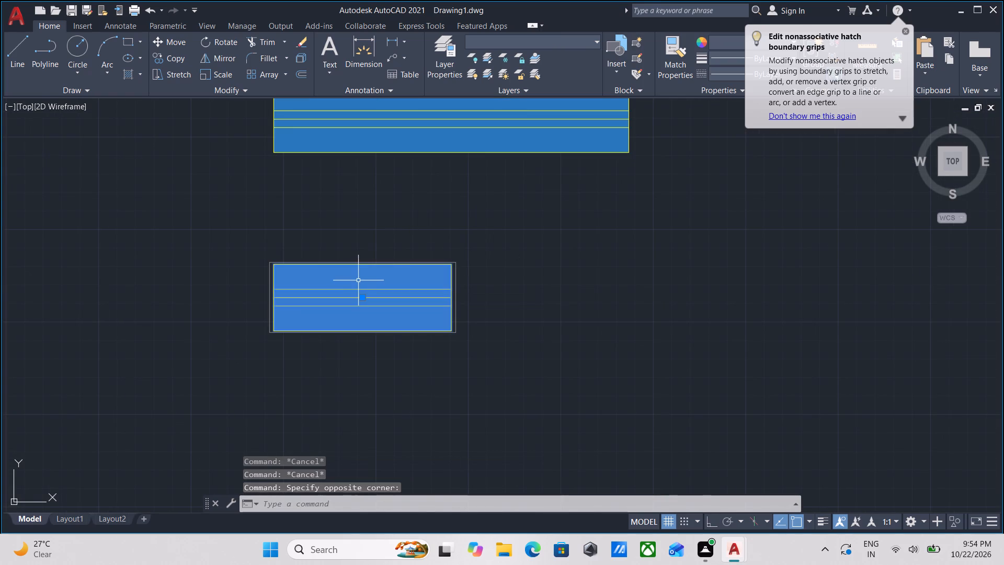
{"action": "left_click", "coordinate": [905, 29]}
{"action": "key", "text": "Escape"}
{"action": "scroll", "coordinate": [588, 140], "scroll_direction": "down", "scroll_amount": 3}
{"action": "middle_click_drag", "start_coordinate": [587, 142], "coordinate": [588, 164]}
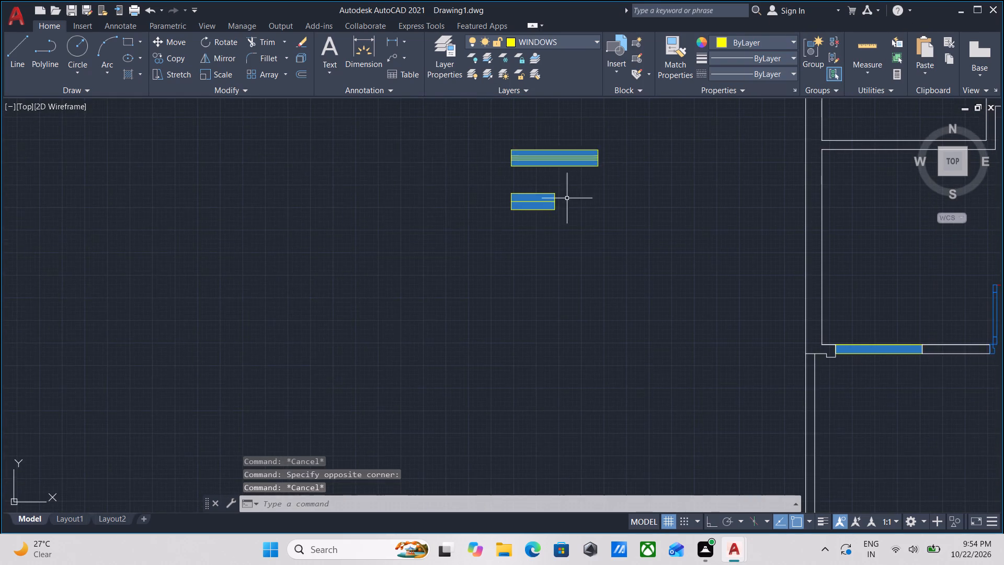
{"action": "scroll", "coordinate": [543, 236], "scroll_direction": "up", "scroll_amount": 4}
{"action": "key", "text": "Escape"}
Copy the shorter window symbol by its top edge midpoint onto the plan's north outer wall, near the northwest corner.
{"action": "scroll", "coordinate": [567, 225], "scroll_direction": "down", "scroll_amount": 2}
{"action": "middle_click_drag", "start_coordinate": [567, 223], "coordinate": [565, 259]}
{"action": "scroll", "coordinate": [565, 258], "scroll_direction": "down", "scroll_amount": 2}
{"action": "scroll", "coordinate": [565, 259], "scroll_direction": "up", "scroll_amount": 1}
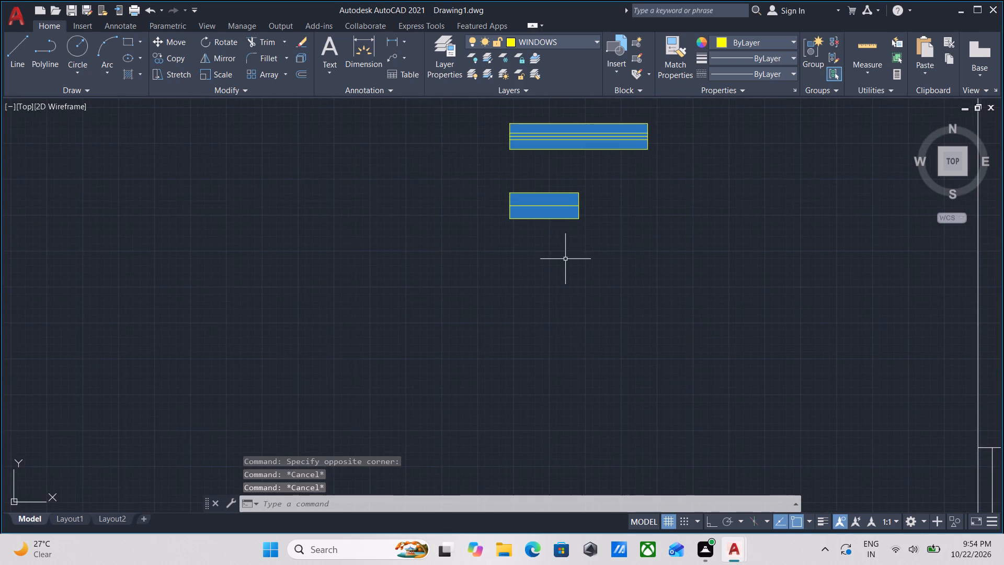
{"action": "scroll", "coordinate": [571, 213], "scroll_direction": "up", "scroll_amount": 2}
{"action": "left_click_drag", "start_coordinate": [619, 256], "coordinate": [610, 245]}
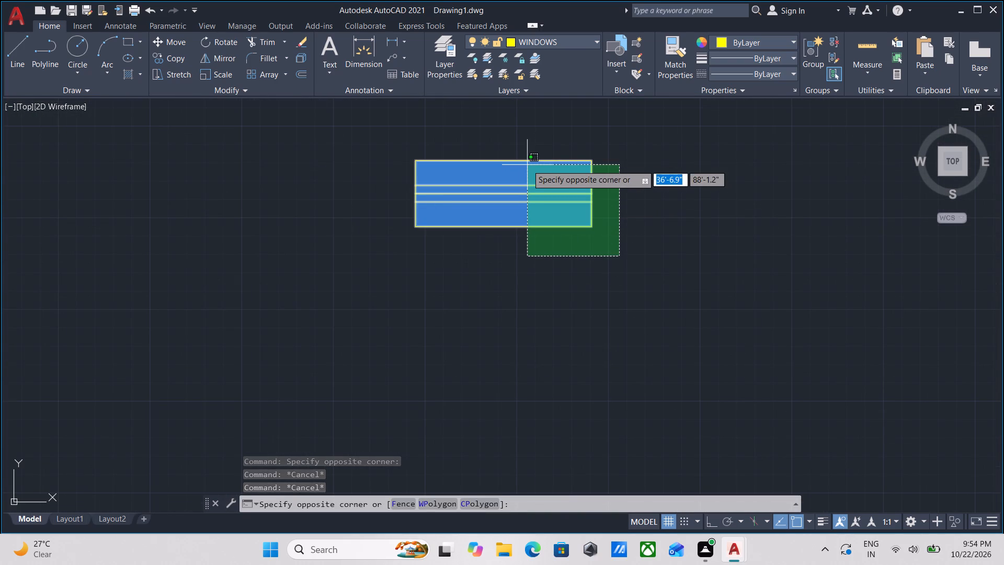
{"action": "left_click", "coordinate": [514, 152]}
{"action": "middle_click_drag", "start_coordinate": [514, 152], "coordinate": [495, 204]}
{"action": "type", "text": "CO"}
{"action": "key", "text": "Return"}
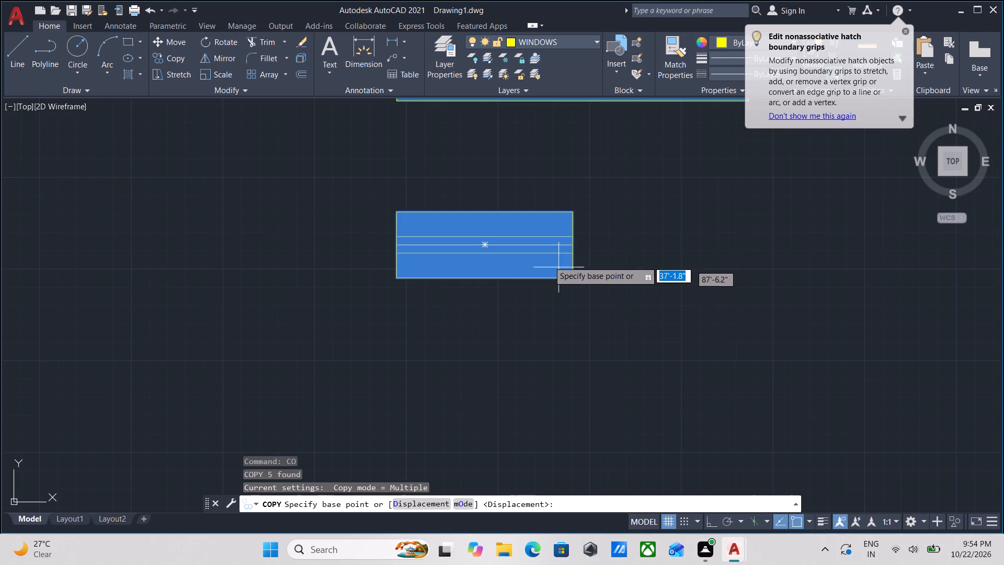
{"action": "left_click", "coordinate": [480, 211]}
{"action": "scroll", "coordinate": [586, 190], "scroll_direction": "down", "scroll_amount": 4}
{"action": "middle_click_drag", "start_coordinate": [581, 206], "coordinate": [451, 303]}
{"action": "scroll", "coordinate": [454, 303], "scroll_direction": "up", "scroll_amount": 1}
{"action": "middle_click_drag", "start_coordinate": [622, 209], "coordinate": [563, 391]}
{"action": "middle_click_drag", "start_coordinate": [779, 242], "coordinate": [700, 320]}
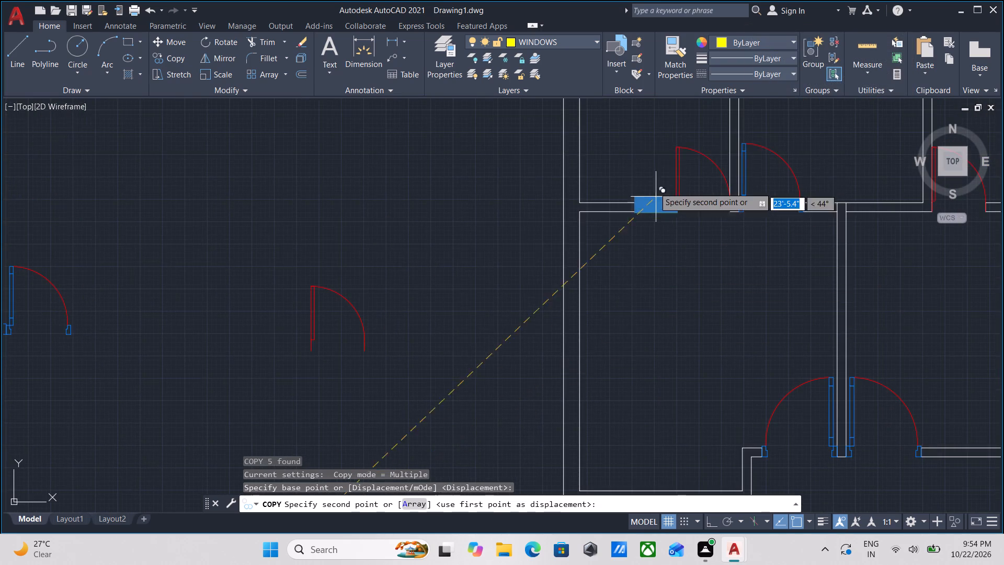
{"action": "middle_click_drag", "start_coordinate": [640, 141], "coordinate": [609, 291]}
{"action": "scroll", "coordinate": [583, 232], "scroll_direction": "up", "scroll_amount": 3}
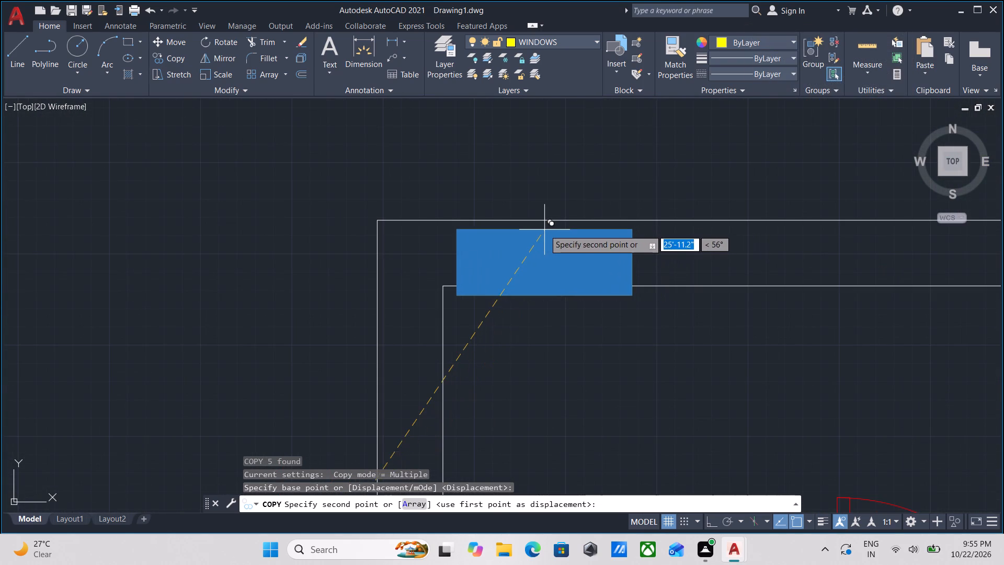
{"action": "left_click", "coordinate": [539, 219]}
{"action": "key", "text": "Escape"}
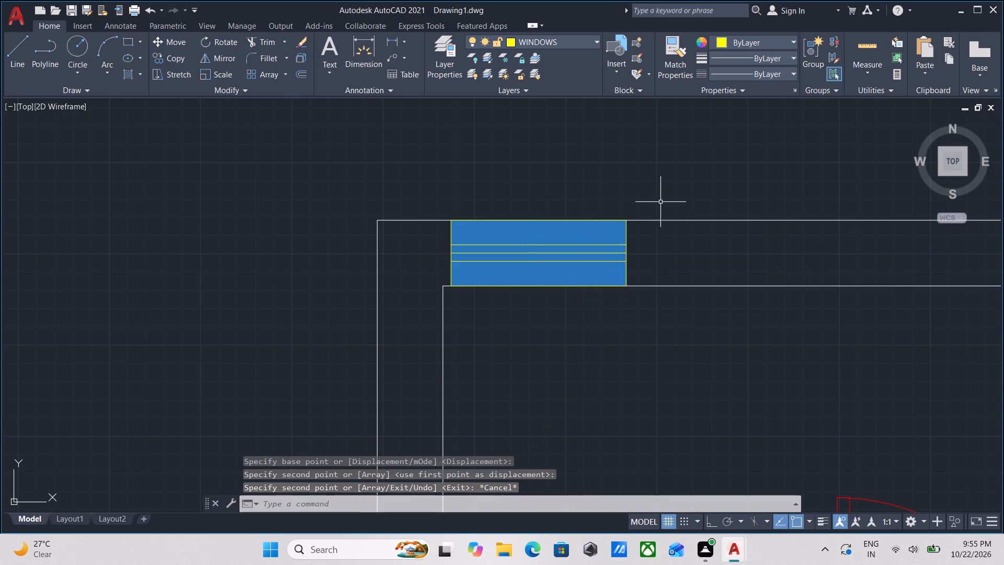
Move the copied window west along the wall by its lower west corner to the northwest room's inner corner.
{"action": "left_click", "coordinate": [641, 262]}
{"action": "left_click", "coordinate": [608, 250]}
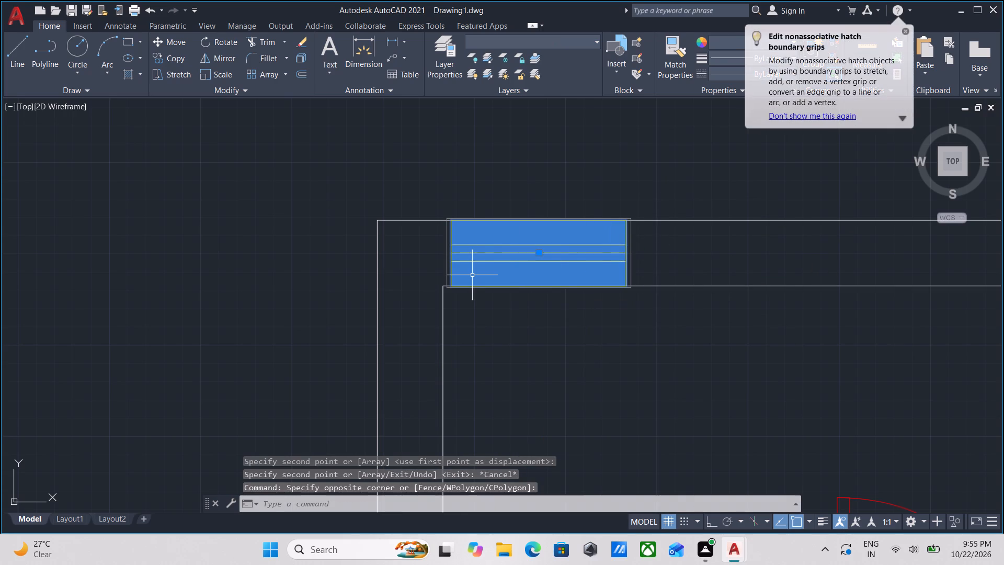
{"action": "key", "text": "m"}
{"action": "key", "text": "Return"}
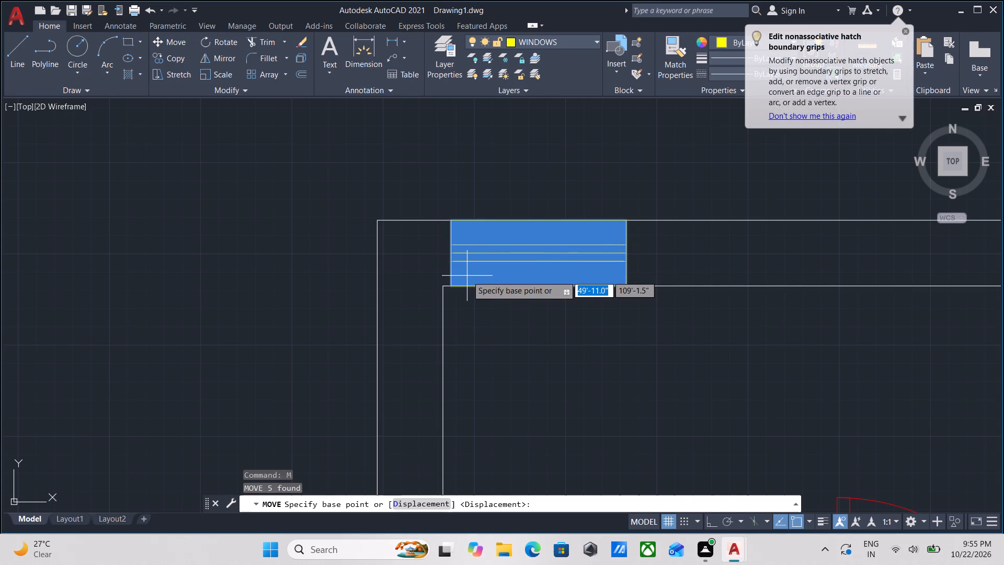
{"action": "scroll", "coordinate": [460, 278], "scroll_direction": "up", "scroll_amount": 3}
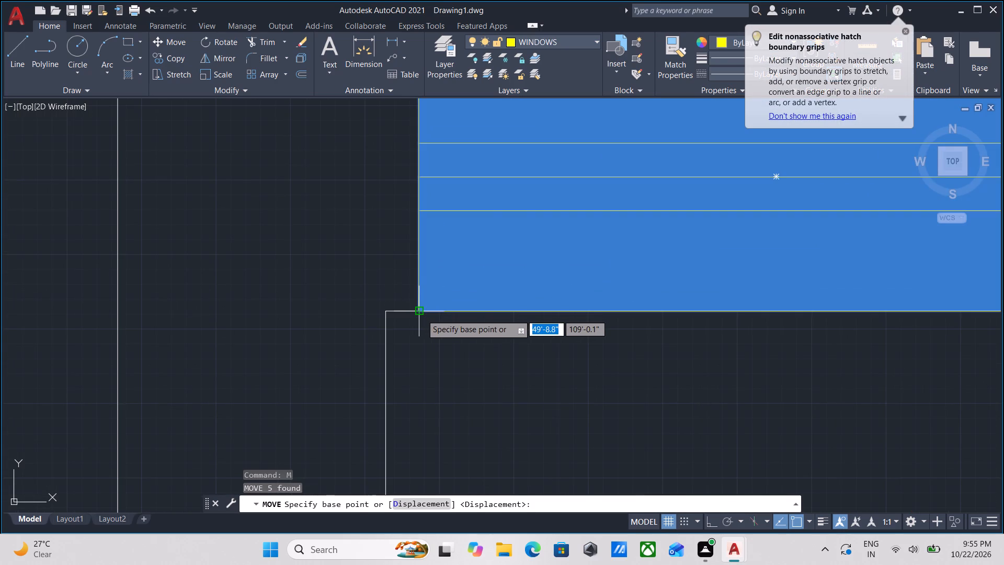
{"action": "left_click", "coordinate": [421, 314]}
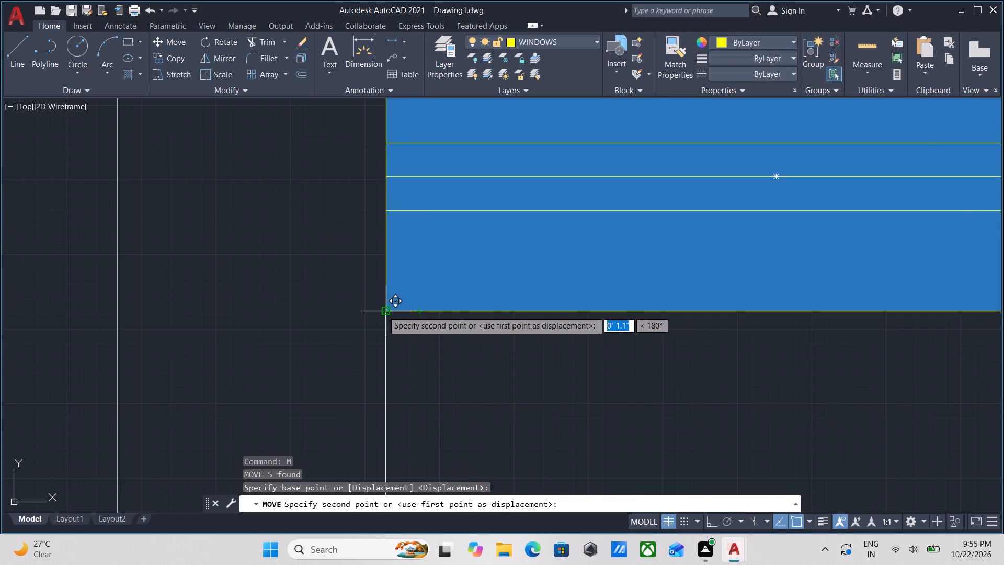
{"action": "left_click", "coordinate": [383, 311]}
{"action": "scroll", "coordinate": [481, 286], "scroll_direction": "down", "scroll_amount": 3}
{"action": "middle_click_drag", "start_coordinate": [481, 286], "coordinate": [444, 286]}
{"action": "key", "text": "Escape"}
With Ortho on, copy the northwest room's window 21'-5" east along the north wall, flush with the northeast room's inner east wall.
{"action": "scroll", "coordinate": [544, 254], "scroll_direction": "down", "scroll_amount": 4}
{"action": "middle_click_drag", "start_coordinate": [544, 253], "coordinate": [521, 188]}
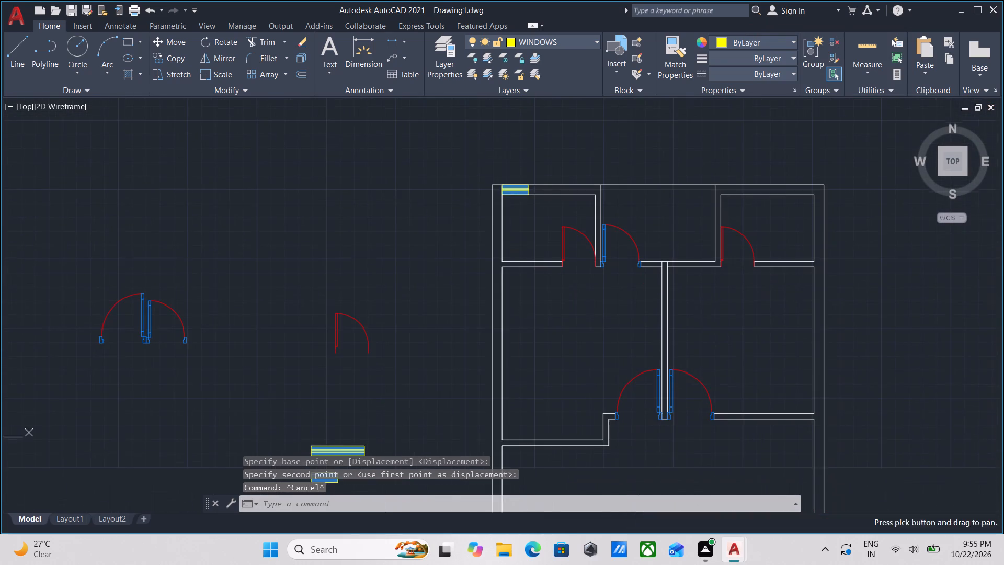
{"action": "scroll", "coordinate": [541, 214], "scroll_direction": "up", "scroll_amount": 3}
{"action": "middle_click_drag", "start_coordinate": [470, 131], "coordinate": [476, 200]}
{"action": "left_click_drag", "start_coordinate": [528, 177], "coordinate": [509, 182]}
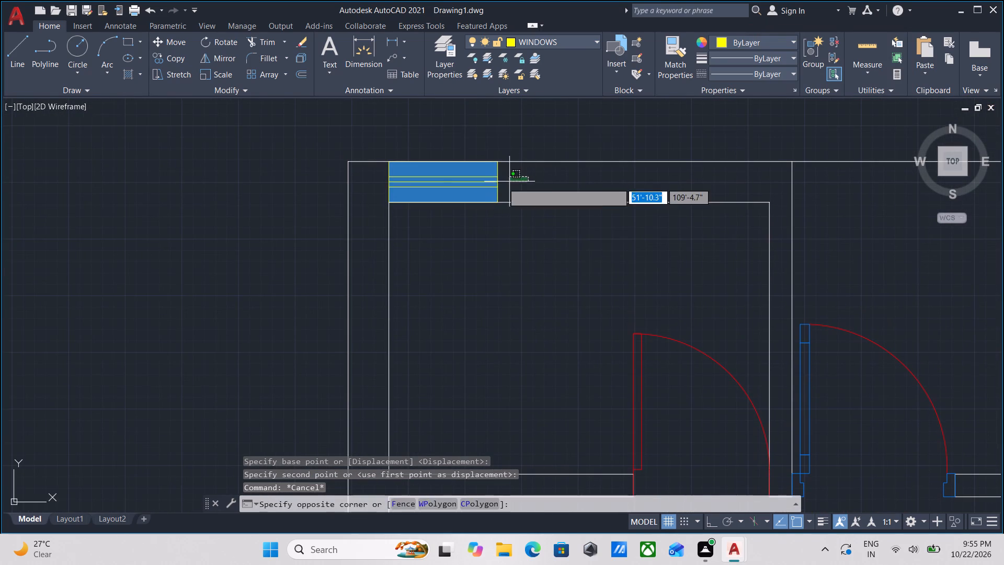
{"action": "left_click", "coordinate": [477, 184]}
{"action": "middle_click_drag", "start_coordinate": [520, 199], "coordinate": [464, 214]}
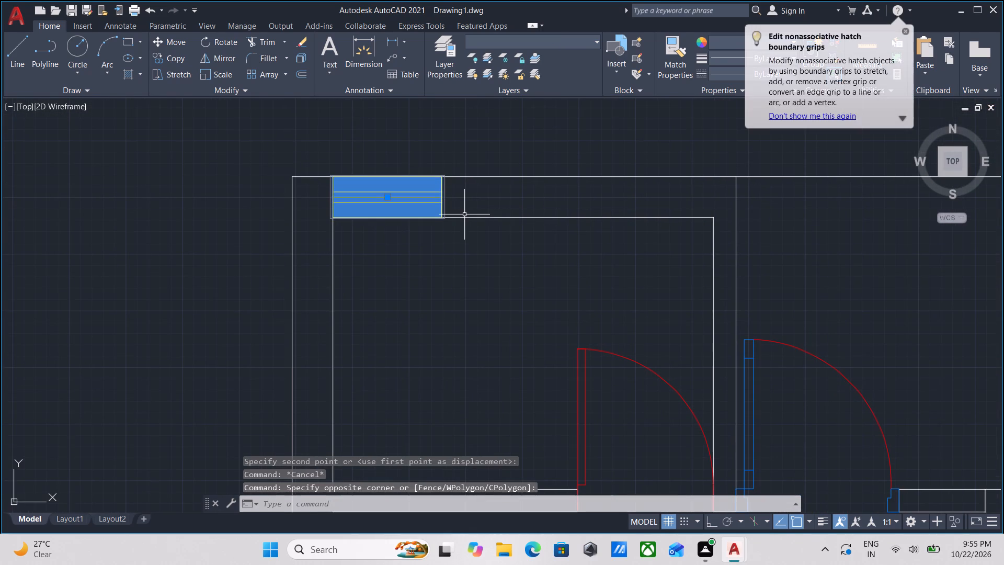
{"action": "type", "text": "CO"}
{"action": "key", "text": "Return"}
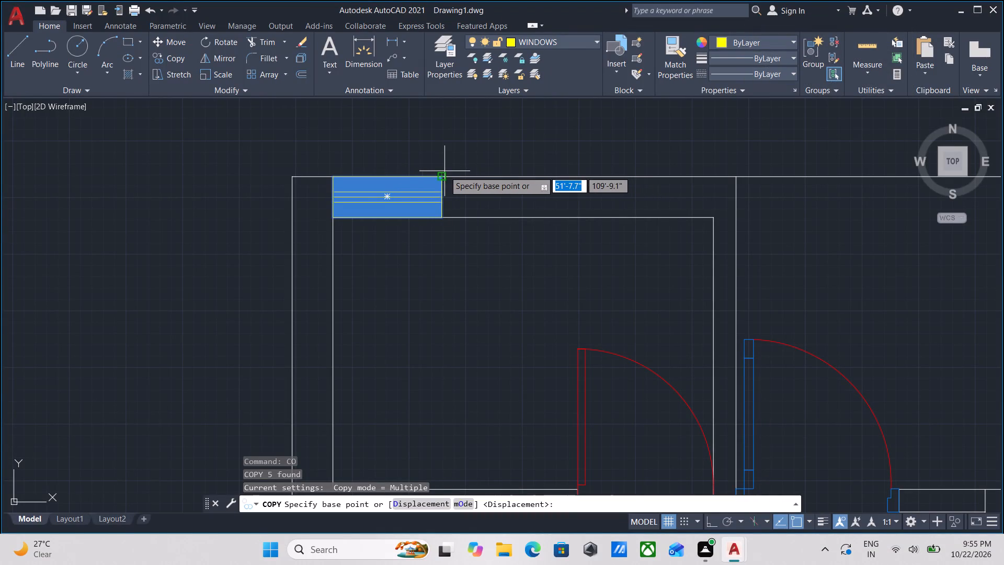
{"action": "scroll", "coordinate": [444, 172], "scroll_direction": "up", "scroll_amount": 2}
{"action": "left_click", "coordinate": [438, 183]}
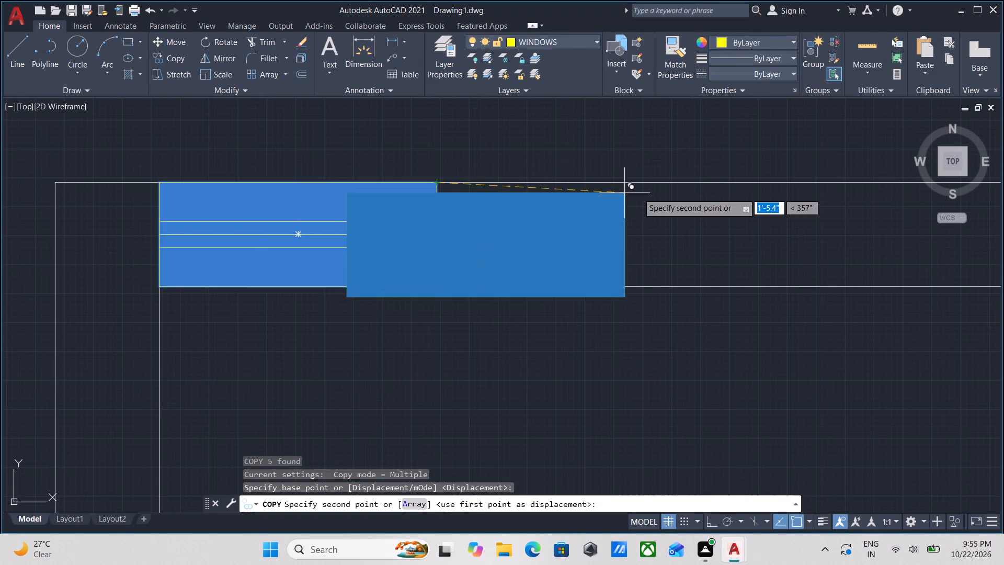
{"action": "middle_click_drag", "start_coordinate": [638, 193], "coordinate": [397, 253]}
{"action": "scroll", "coordinate": [658, 202], "scroll_direction": "down", "scroll_amount": 2}
{"action": "middle_click_drag", "start_coordinate": [658, 202], "coordinate": [238, 253]}
{"action": "middle_click_drag", "start_coordinate": [548, 256], "coordinate": [223, 268]}
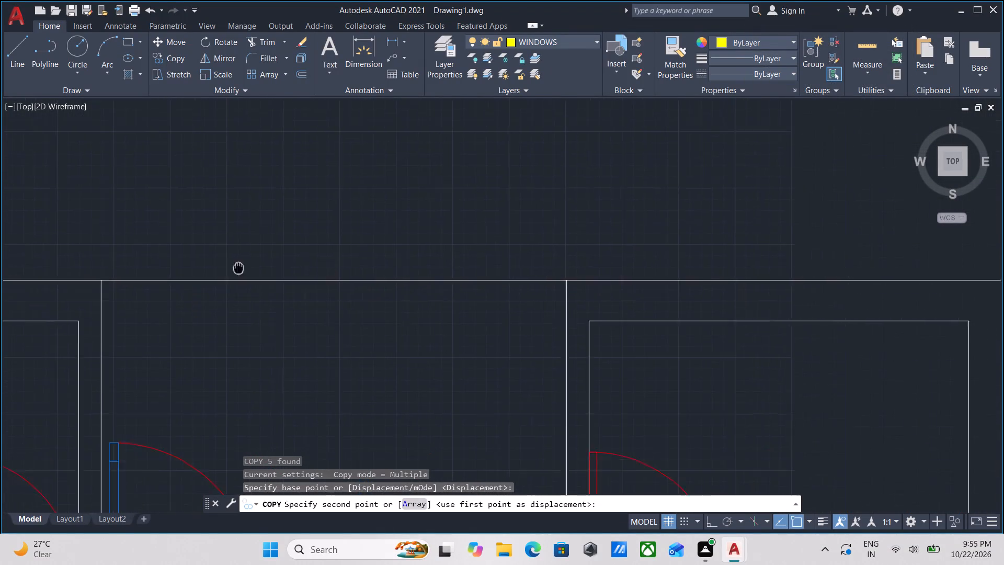
{"action": "middle_click_drag", "start_coordinate": [223, 268], "coordinate": [218, 268]}
{"action": "key", "text": "F8"}
{"action": "scroll", "coordinate": [374, 273], "scroll_direction": "down", "scroll_amount": 1}
{"action": "middle_click_drag", "start_coordinate": [378, 272], "coordinate": [207, 253]}
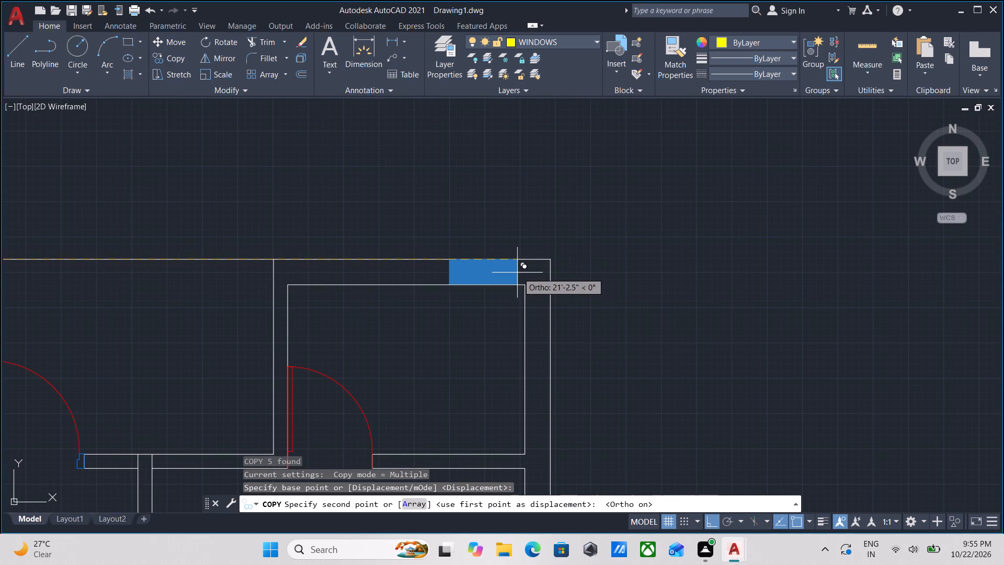
{"action": "scroll", "coordinate": [523, 261], "scroll_direction": "up", "scroll_amount": 3}
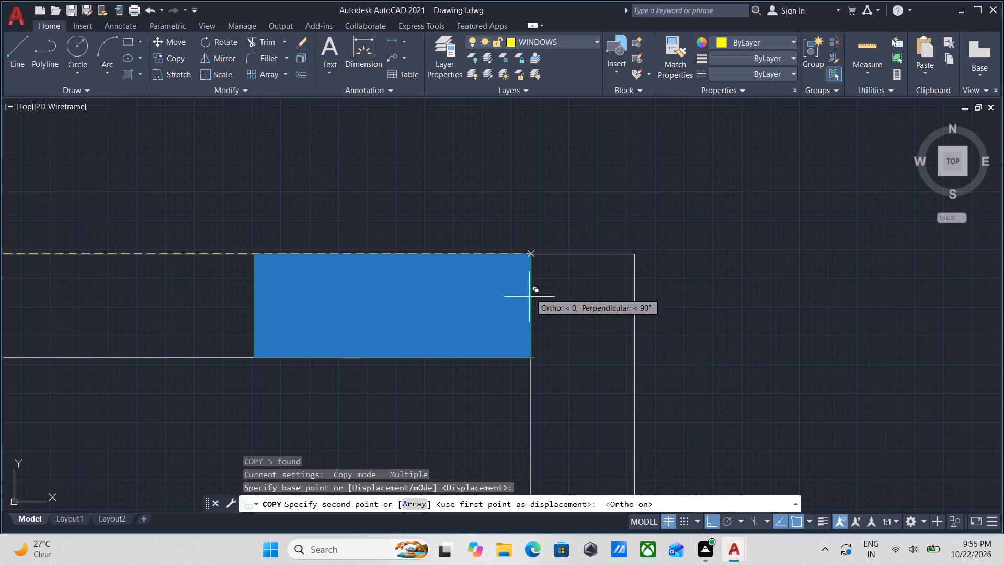
{"action": "left_click", "coordinate": [530, 256]}
{"action": "scroll", "coordinate": [530, 256], "scroll_direction": "down", "scroll_amount": 1}
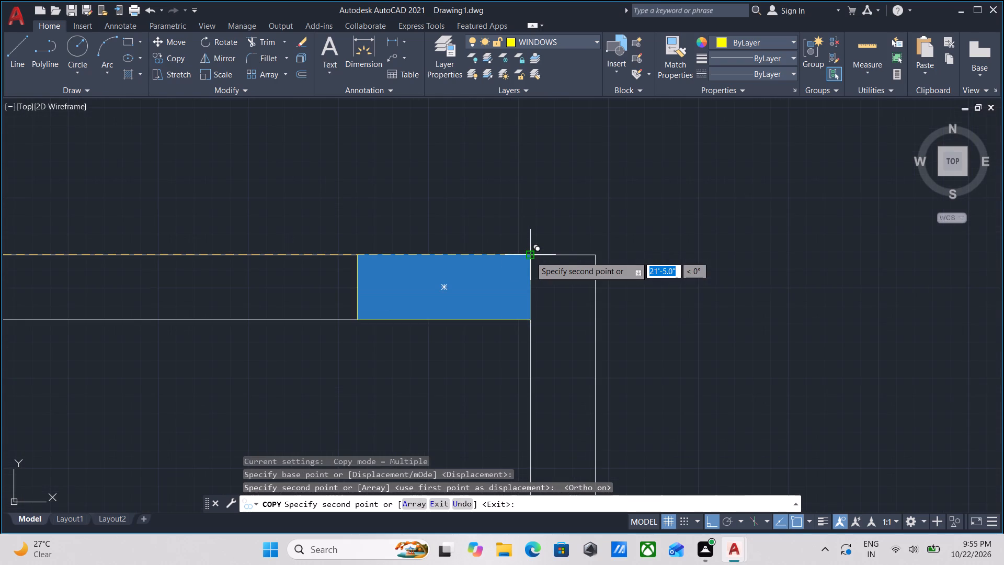
{"action": "key", "text": "Escape"}
Examine the north rooms and the central part of the floor plan for walls that still need windows.
{"action": "scroll", "coordinate": [530, 256], "scroll_direction": "down", "scroll_amount": 4}
{"action": "middle_click_drag", "start_coordinate": [438, 268], "coordinate": [471, 223]}
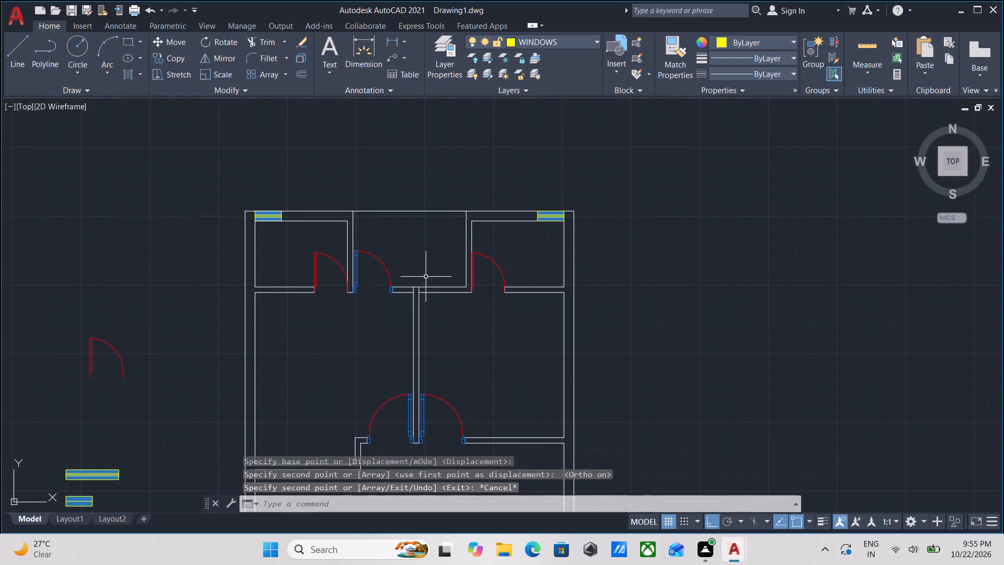
{"action": "middle_click_drag", "start_coordinate": [424, 267], "coordinate": [434, 234]}
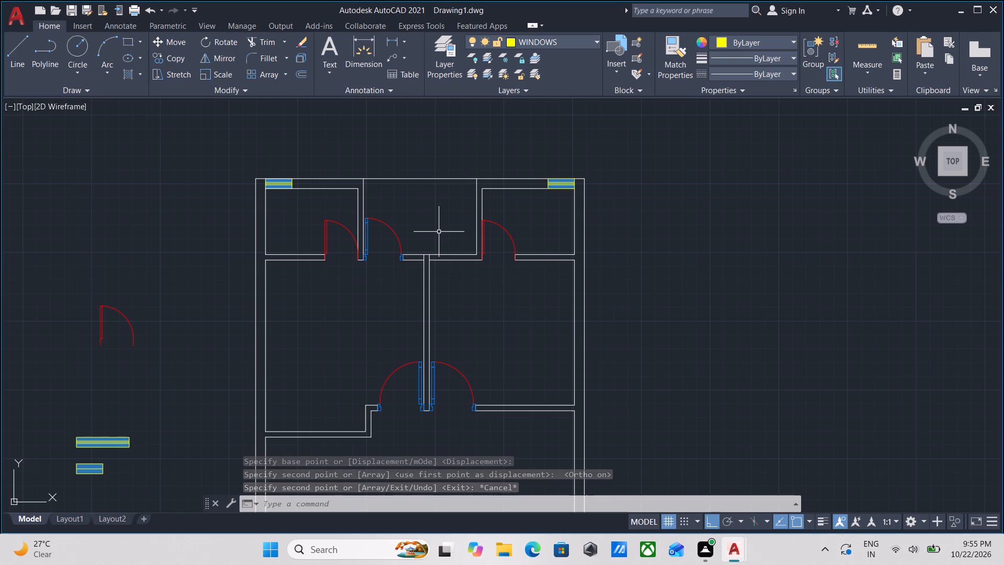
{"action": "key", "text": "Escape"}
{"action": "scroll", "coordinate": [441, 208], "scroll_direction": "up", "scroll_amount": 2}
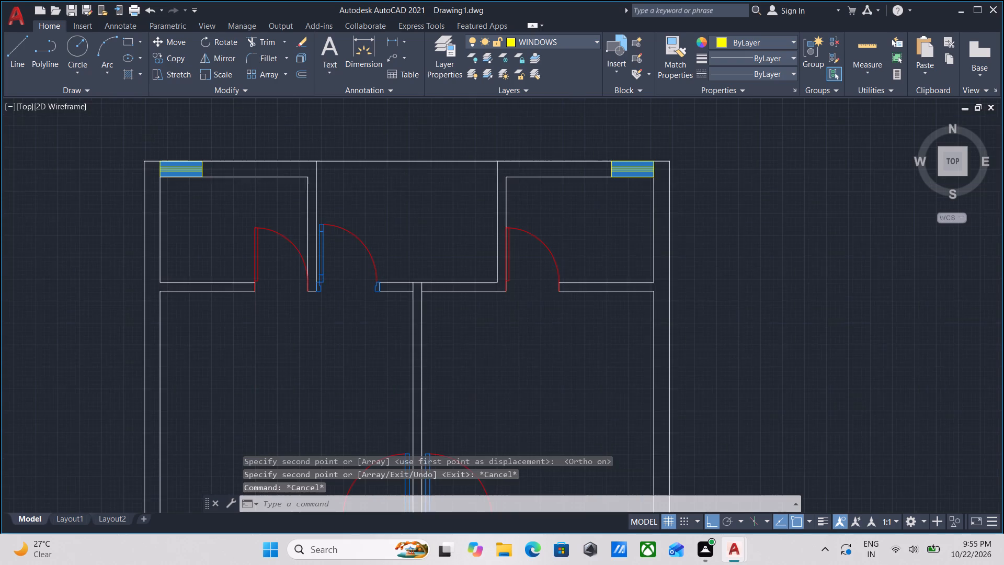
{"action": "scroll", "coordinate": [441, 208], "scroll_direction": "down", "scroll_amount": 1}
{"action": "middle_click", "coordinate": [441, 207]}
{"action": "middle_click_drag", "start_coordinate": [464, 272], "coordinate": [458, 205]}
{"action": "scroll", "coordinate": [458, 205], "scroll_direction": "up", "scroll_amount": 1}
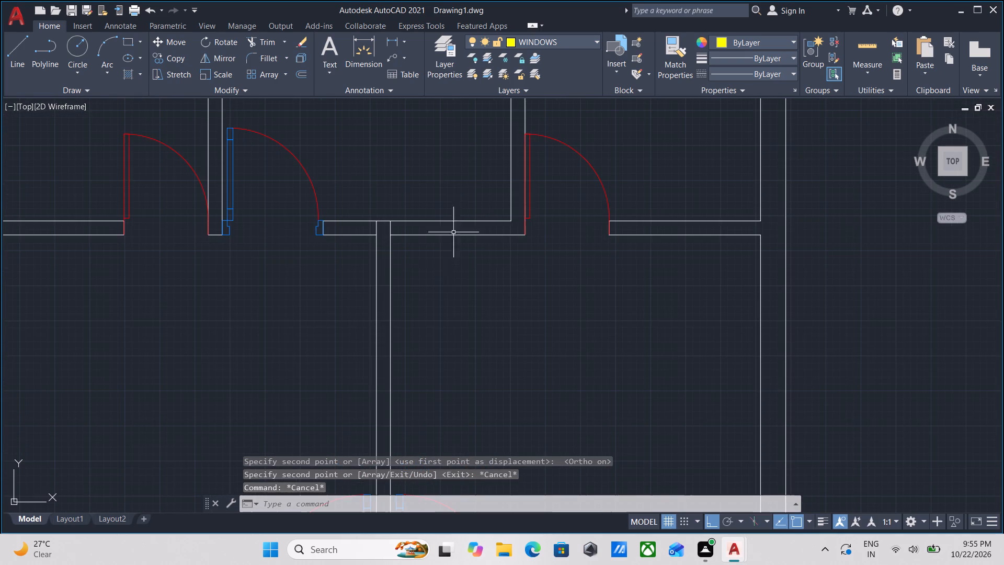
{"action": "middle_click_drag", "start_coordinate": [417, 258], "coordinate": [434, 194]}
{"action": "scroll", "coordinate": [449, 224], "scroll_direction": "down", "scroll_amount": 2}
{"action": "middle_click_drag", "start_coordinate": [449, 225], "coordinate": [484, 129]}
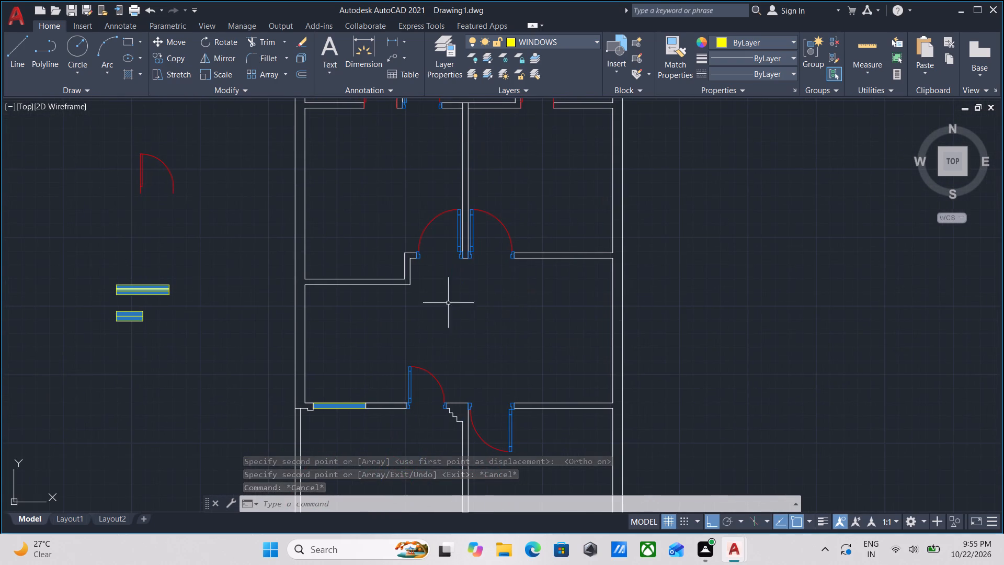
Examine the floor plan from the north rooms down to the two south rooms for walls that still need windows.
{"action": "middle_click_drag", "start_coordinate": [435, 283], "coordinate": [469, 248]}
{"action": "middle_click_drag", "start_coordinate": [421, 308], "coordinate": [491, 271]}
{"action": "middle_click_drag", "start_coordinate": [283, 229], "coordinate": [357, 340]}
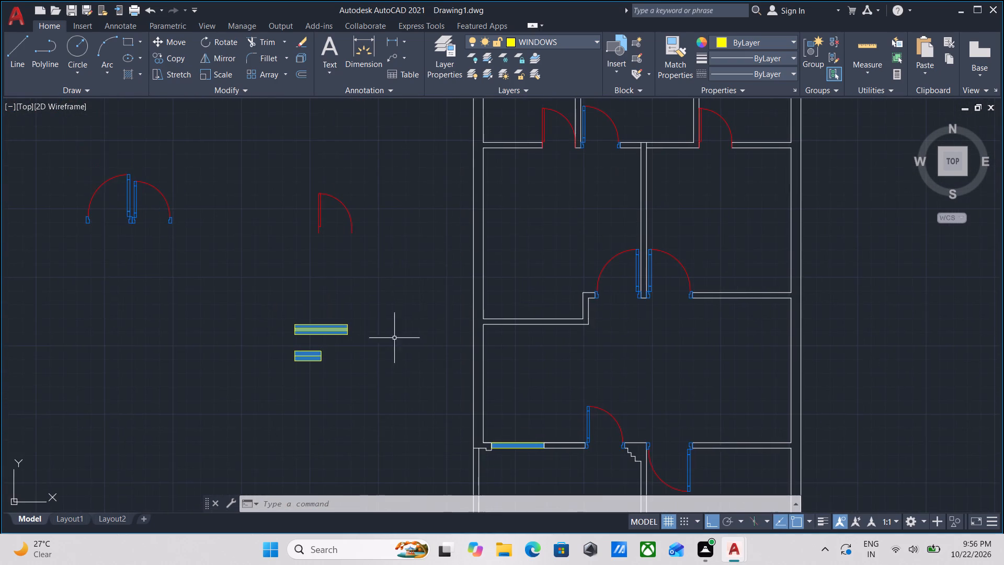
{"action": "middle_click_drag", "start_coordinate": [449, 292], "coordinate": [404, 386]}
{"action": "scroll", "coordinate": [449, 292], "scroll_direction": "down", "scroll_amount": 1}
{"action": "scroll", "coordinate": [507, 343], "scroll_direction": "up", "scroll_amount": 2}
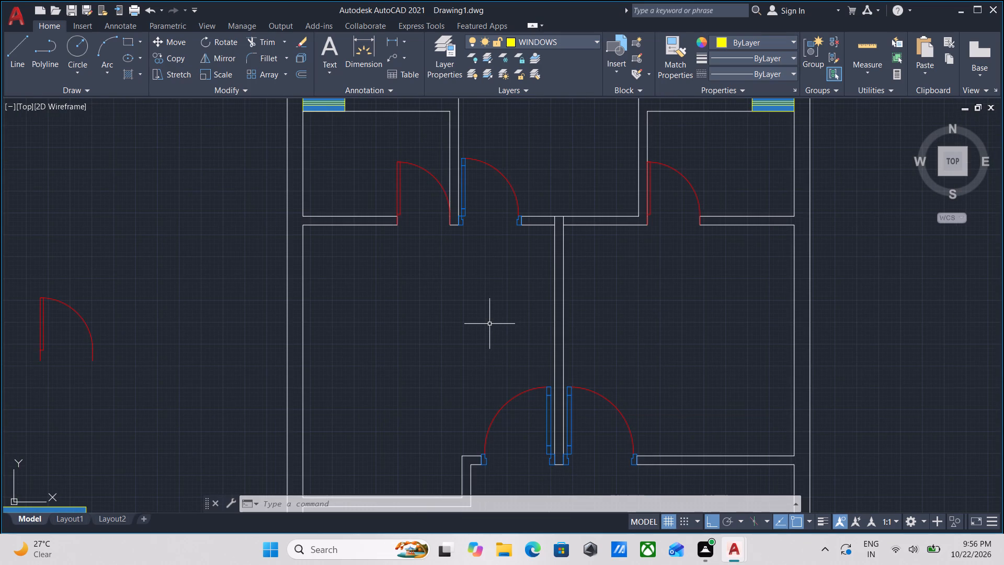
{"action": "scroll", "coordinate": [540, 297], "scroll_direction": "down", "scroll_amount": 1}
{"action": "middle_click_drag", "start_coordinate": [556, 295], "coordinate": [531, 339]}
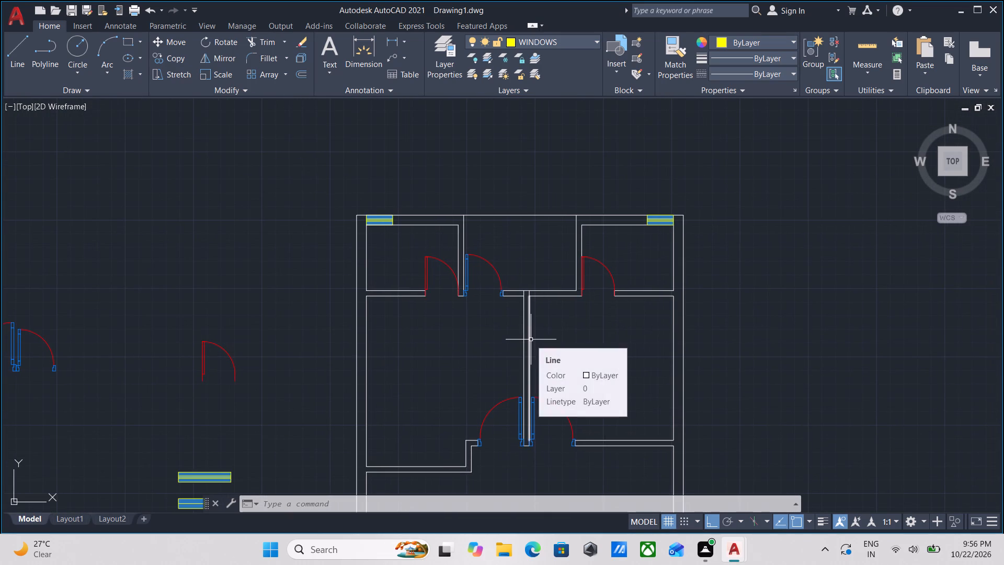
{"action": "scroll", "coordinate": [622, 326], "scroll_direction": "down", "scroll_amount": 1}
{"action": "middle_click_drag", "start_coordinate": [622, 326], "coordinate": [591, 247]}
{"action": "middle_click_drag", "start_coordinate": [584, 357], "coordinate": [589, 248]}
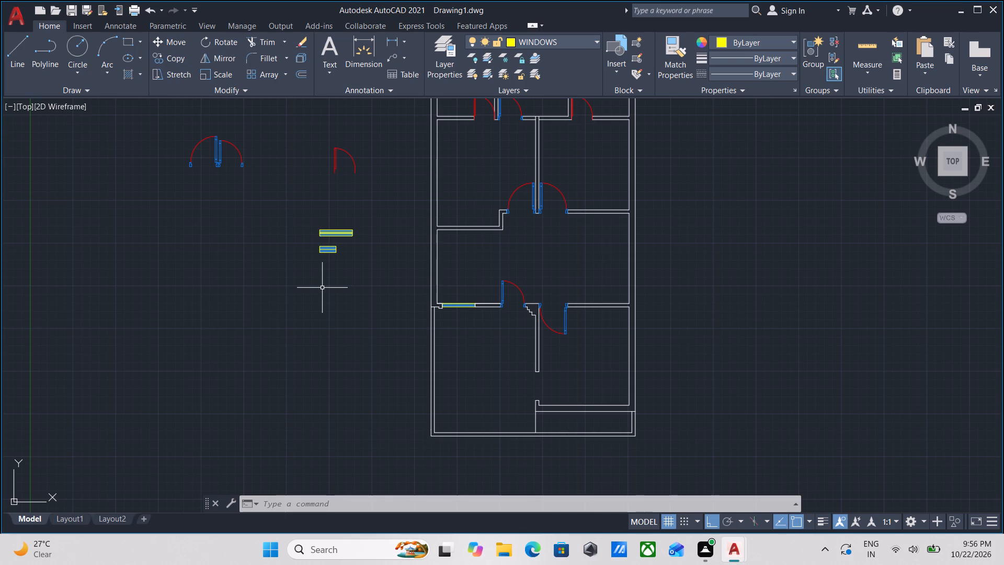
{"action": "middle_click_drag", "start_coordinate": [333, 304], "coordinate": [337, 294]}
{"action": "scroll", "coordinate": [340, 252], "scroll_direction": "up", "scroll_amount": 2}
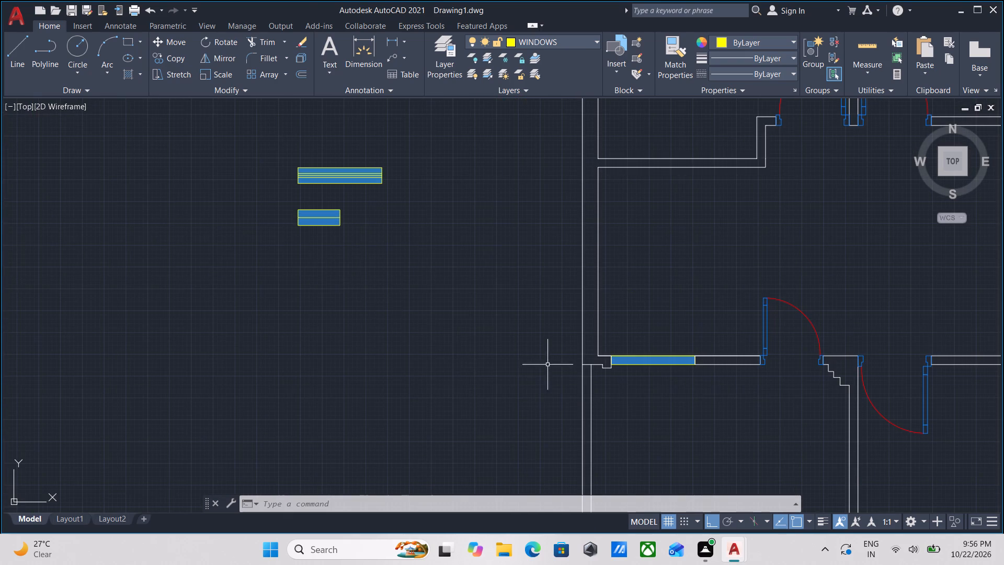
{"action": "middle_click_drag", "start_coordinate": [609, 393], "coordinate": [453, 304]}
{"action": "middle_click_drag", "start_coordinate": [583, 397], "coordinate": [464, 273]}
{"action": "scroll", "coordinate": [541, 360], "scroll_direction": "down", "scroll_amount": 1}
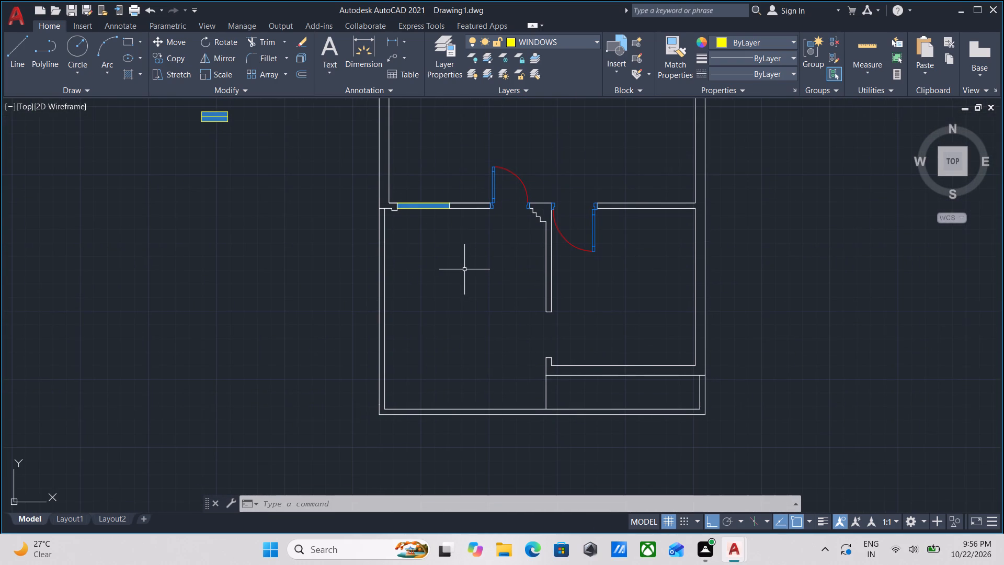
{"action": "scroll", "coordinate": [613, 359], "scroll_direction": "up", "scroll_amount": 1}
{"action": "scroll", "coordinate": [613, 356], "scroll_direction": "down", "scroll_amount": 2}
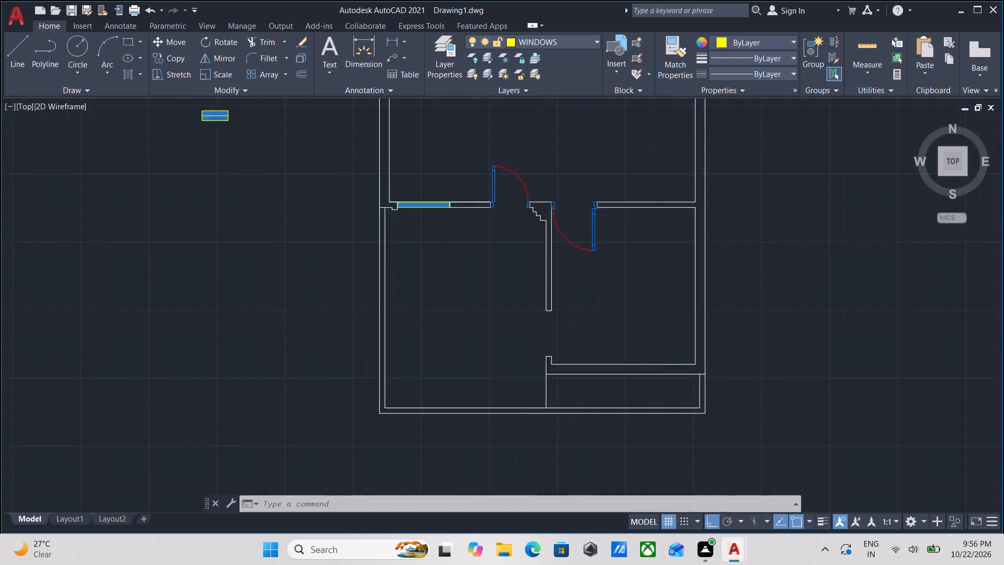
{"action": "middle_click_drag", "start_coordinate": [613, 356], "coordinate": [625, 364]}
{"action": "scroll", "coordinate": [623, 363], "scroll_direction": "down", "scroll_amount": 1}
With Ortho off, copy the longer window symbol by its top edge midpoint to the midpoint of the southeast room's inner south wall line.
{"action": "middle_click_drag", "start_coordinate": [630, 367], "coordinate": [698, 430]}
{"action": "scroll", "coordinate": [573, 342], "scroll_direction": "up", "scroll_amount": 2}
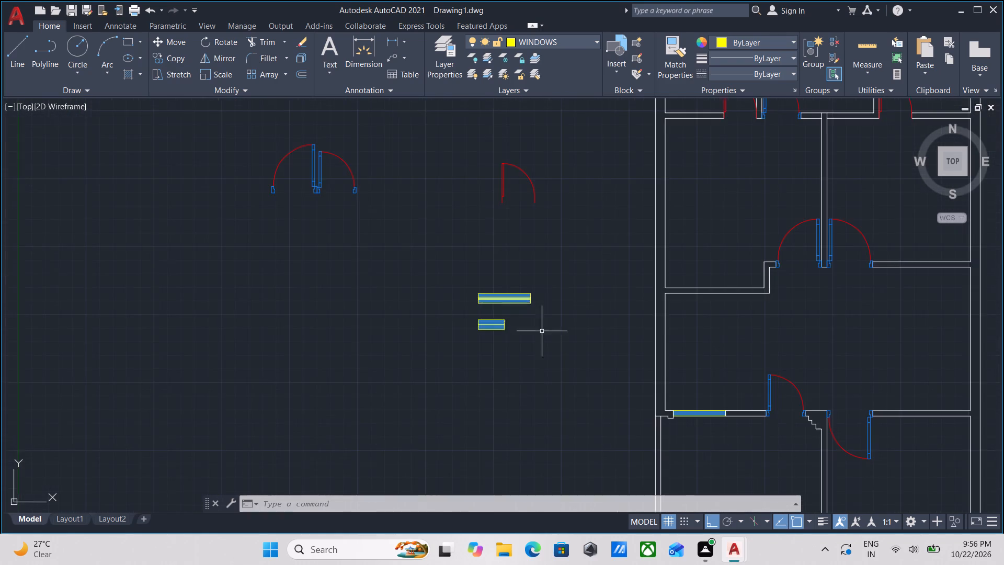
{"action": "scroll", "coordinate": [504, 307], "scroll_direction": "up", "scroll_amount": 3}
{"action": "left_click_drag", "start_coordinate": [651, 359], "coordinate": [632, 341]}
{"action": "left_click", "coordinate": [565, 257]}
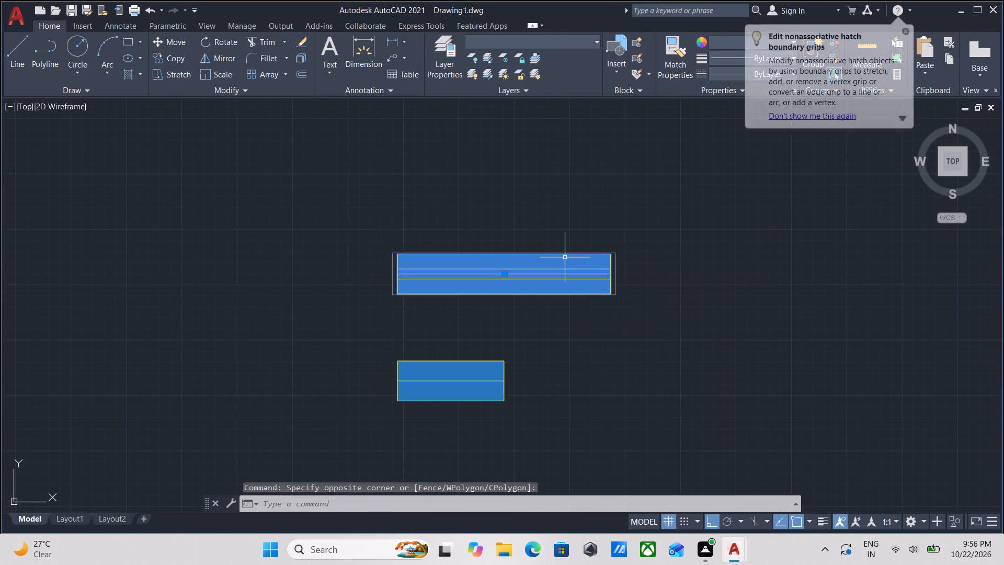
{"action": "type", "text": "CO"}
{"action": "key", "text": "Return"}
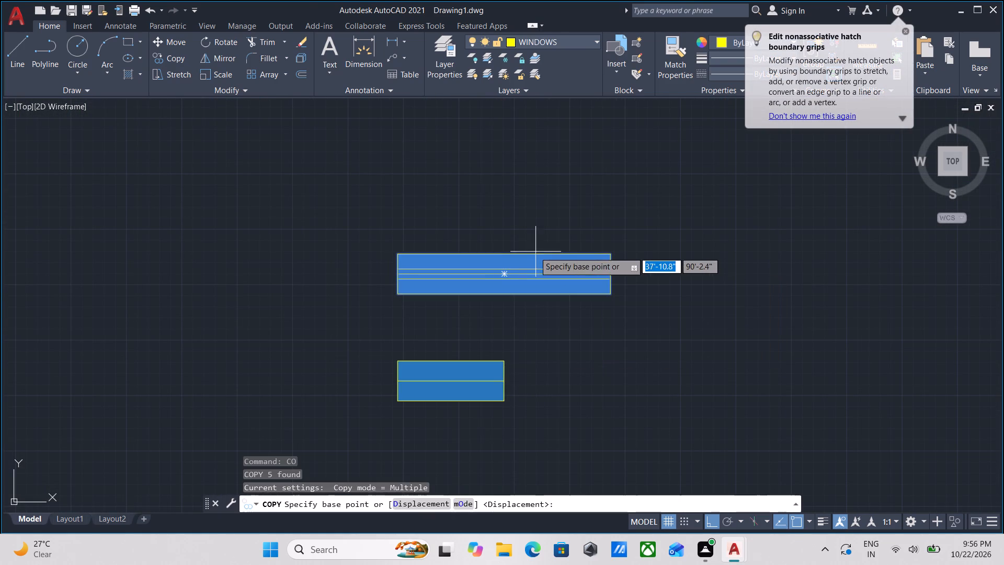
{"action": "left_click", "coordinate": [504, 255]}
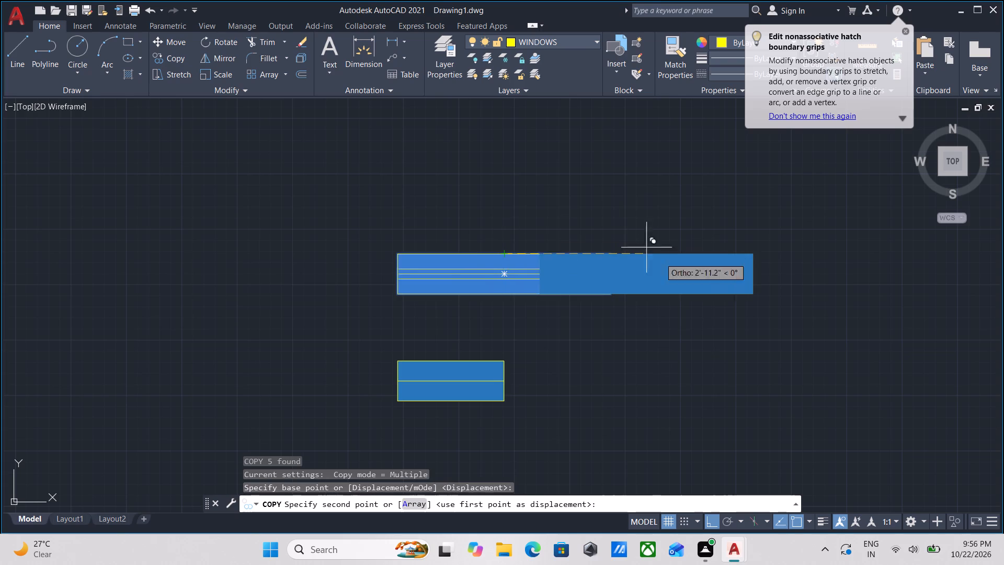
{"action": "key", "text": "F8"}
{"action": "scroll", "coordinate": [678, 355], "scroll_direction": "down", "scroll_amount": 3}
{"action": "middle_click_drag", "start_coordinate": [678, 355], "coordinate": [652, 341]}
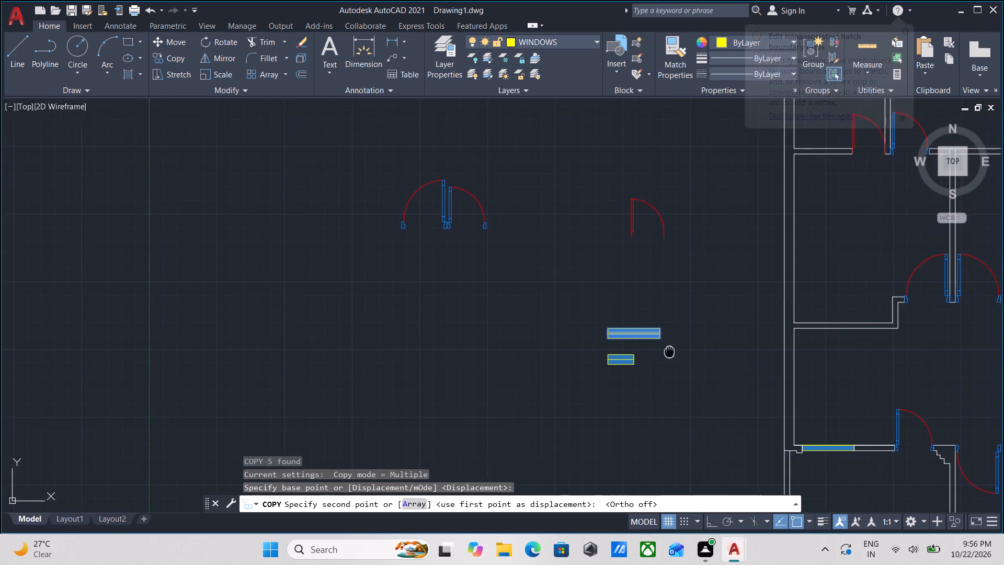
{"action": "middle_click_drag", "start_coordinate": [652, 341], "coordinate": [384, 214]}
{"action": "scroll", "coordinate": [498, 278], "scroll_direction": "down", "scroll_amount": 2}
{"action": "middle_click_drag", "start_coordinate": [495, 275], "coordinate": [409, 155]}
{"action": "scroll", "coordinate": [470, 230], "scroll_direction": "up", "scroll_amount": 3}
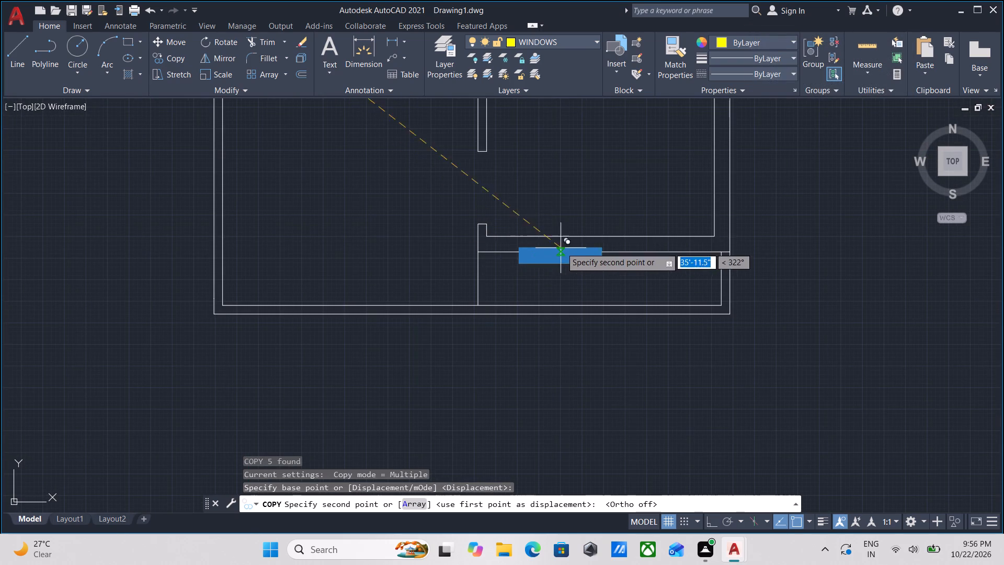
{"action": "left_click", "coordinate": [599, 238]}
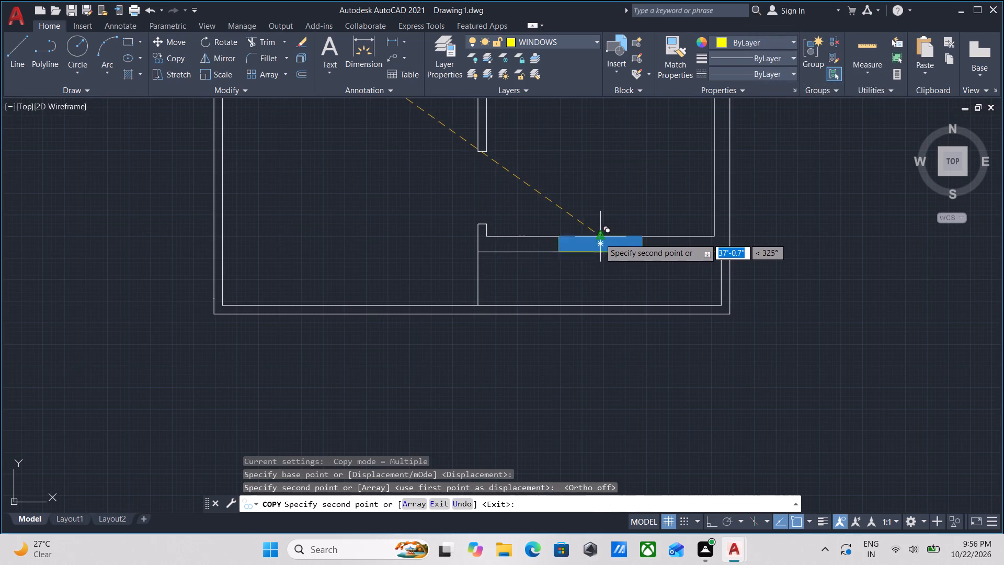
{"action": "middle_click_drag", "start_coordinate": [607, 202], "coordinate": [619, 278]}
{"action": "scroll", "coordinate": [627, 243], "scroll_direction": "down", "scroll_amount": 1}
{"action": "middle_click_drag", "start_coordinate": [625, 248], "coordinate": [628, 295]}
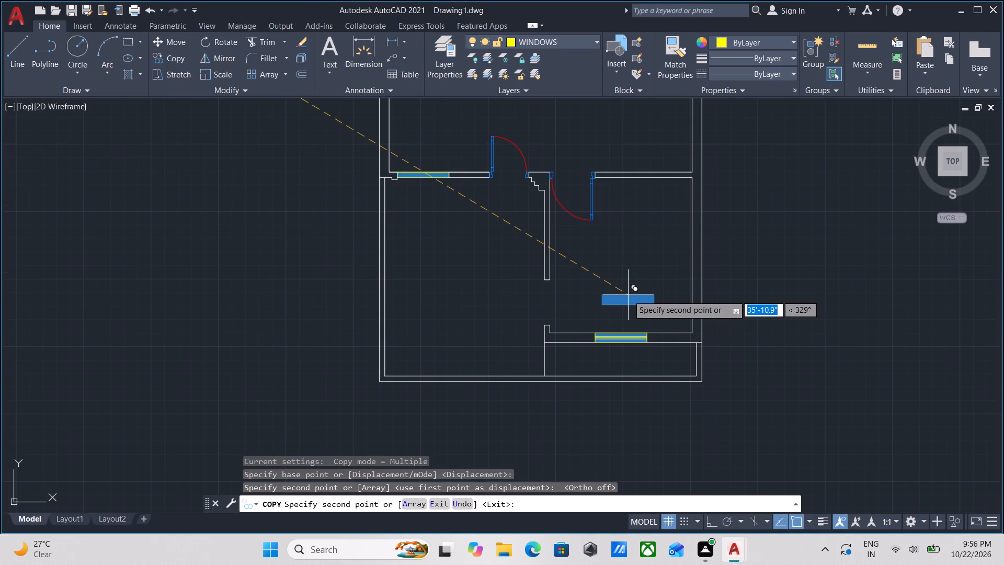
{"action": "scroll", "coordinate": [628, 295], "scroll_direction": "down", "scroll_amount": 2}
{"action": "middle_click_drag", "start_coordinate": [628, 295], "coordinate": [640, 328]}
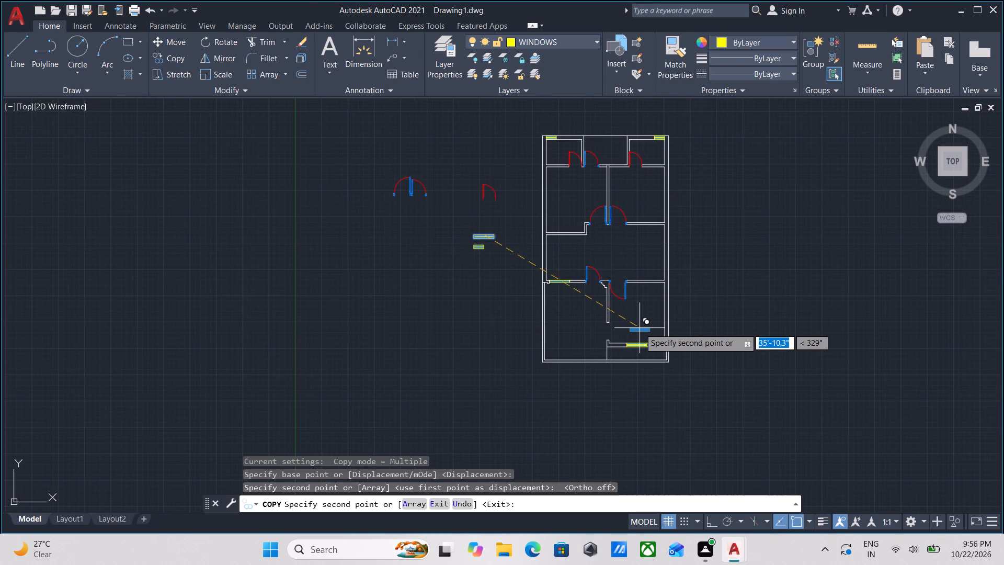
{"action": "scroll", "coordinate": [640, 328], "scroll_direction": "down", "scroll_amount": 1}
{"action": "middle_click_drag", "start_coordinate": [640, 328], "coordinate": [631, 385]}
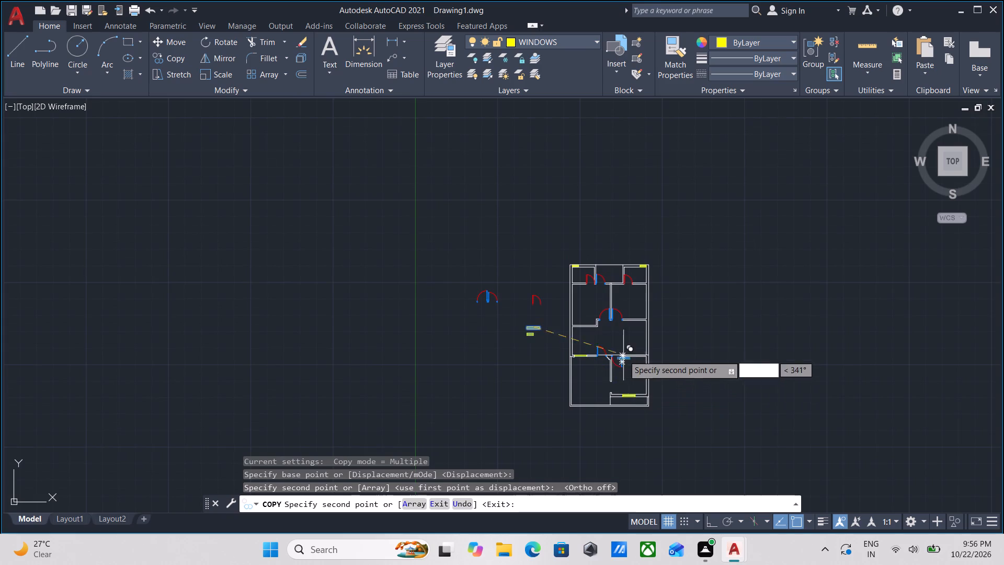
{"action": "scroll", "coordinate": [564, 362], "scroll_direction": "up", "scroll_amount": 2}
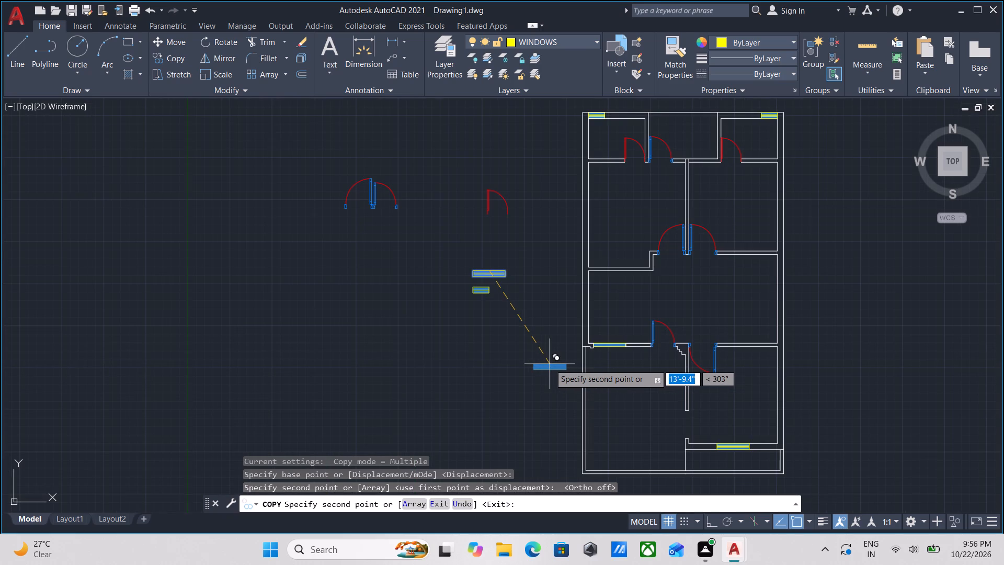
{"action": "key", "text": "Escape"}
Examine the central hall, the two middle rooms and the north rooms for further window locations.
{"action": "scroll", "coordinate": [550, 364], "scroll_direction": "down", "scroll_amount": 1}
{"action": "middle_click", "coordinate": [550, 364]}
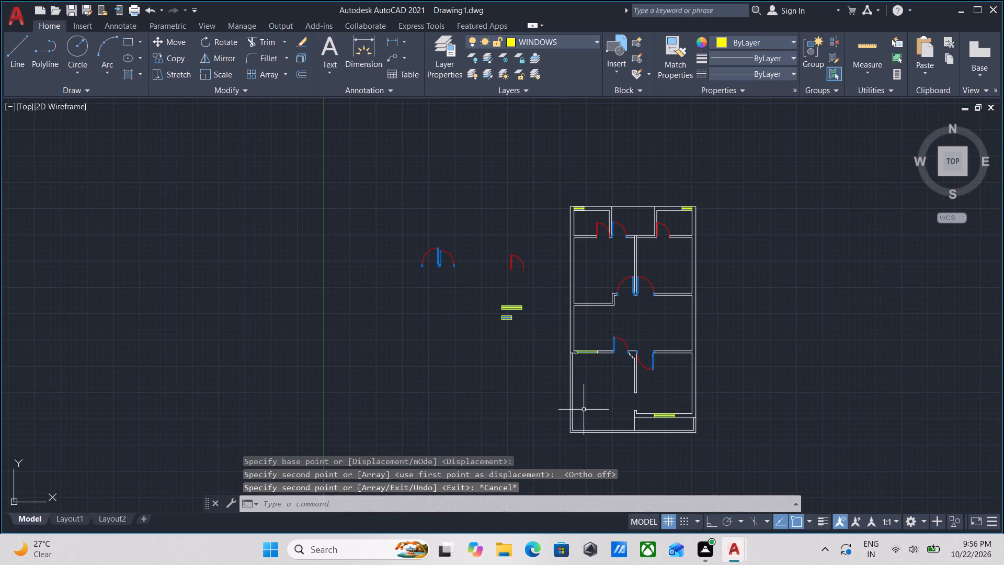
{"action": "scroll", "coordinate": [584, 410], "scroll_direction": "up", "scroll_amount": 1}
{"action": "scroll", "coordinate": [587, 382], "scroll_direction": "down", "scroll_amount": 1}
{"action": "middle_click_drag", "start_coordinate": [587, 379], "coordinate": [590, 420]}
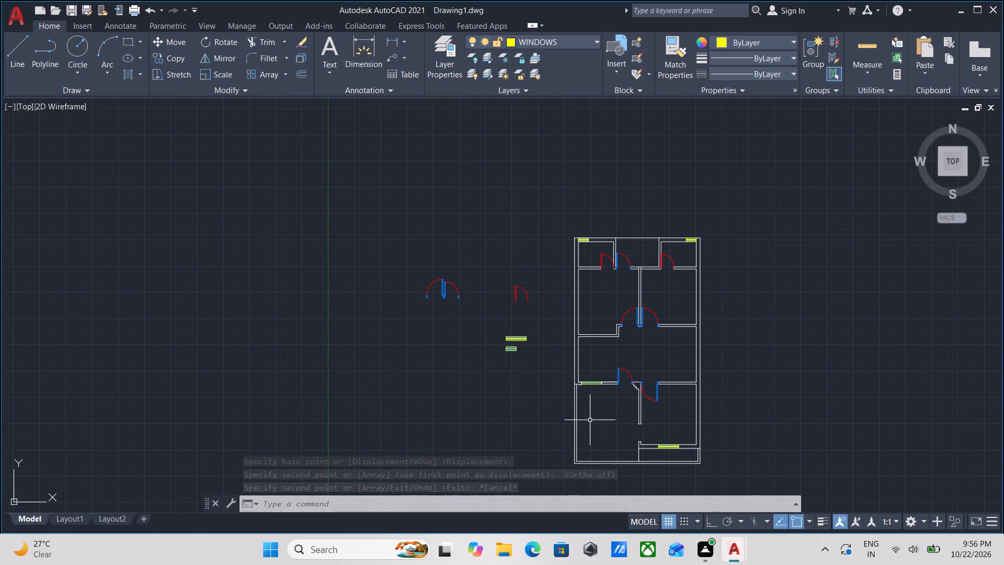
{"action": "scroll", "coordinate": [938, 345], "scroll_direction": "up", "scroll_amount": 3}
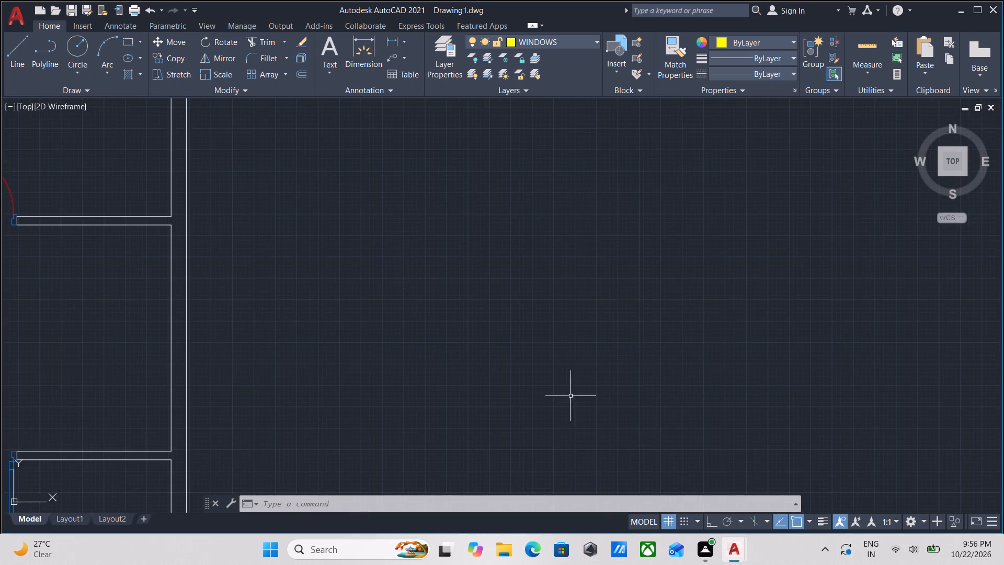
{"action": "scroll", "coordinate": [407, 352], "scroll_direction": "down", "scroll_amount": 2}
{"action": "middle_click_drag", "start_coordinate": [411, 351], "coordinate": [716, 323]}
{"action": "scroll", "coordinate": [716, 323], "scroll_direction": "up", "scroll_amount": 1}
{"action": "middle_click_drag", "start_coordinate": [481, 178], "coordinate": [541, 217]}
{"action": "scroll", "coordinate": [550, 234], "scroll_direction": "up", "scroll_amount": 1}
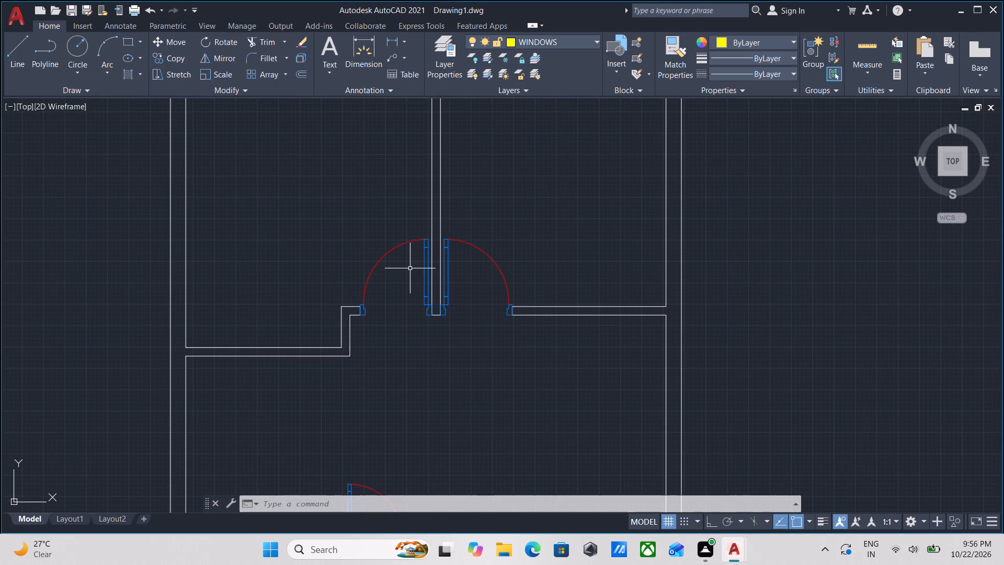
{"action": "middle_click_drag", "start_coordinate": [410, 268], "coordinate": [417, 158]}
{"action": "middle_click_drag", "start_coordinate": [439, 301], "coordinate": [487, 158]}
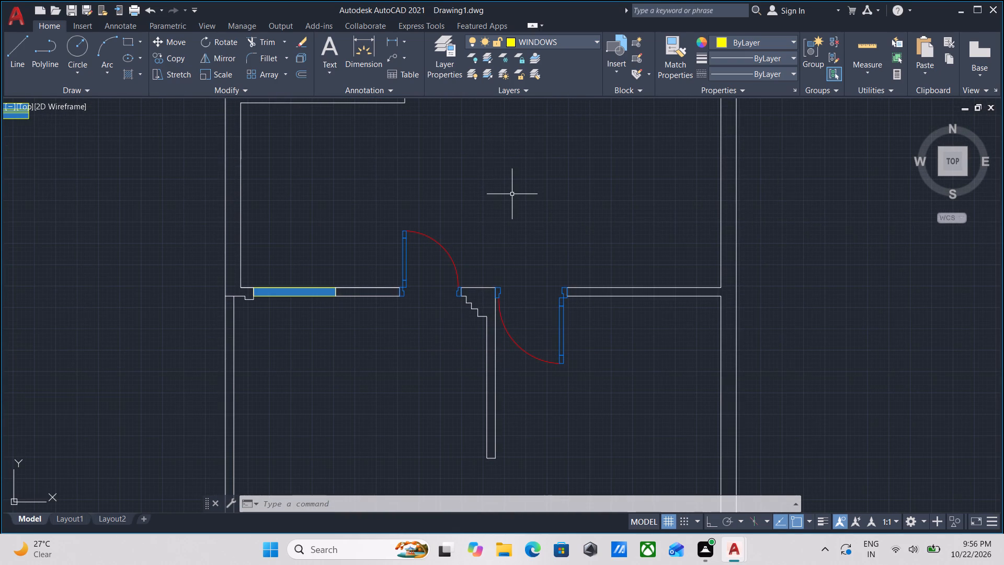
{"action": "middle_click_drag", "start_coordinate": [243, 244], "coordinate": [336, 220]}
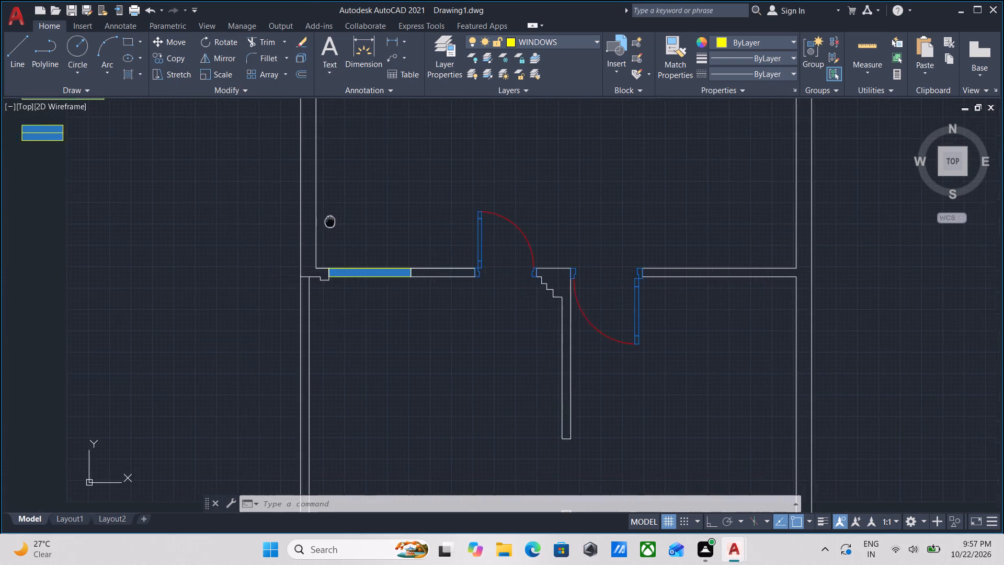
{"action": "middle_click_drag", "start_coordinate": [336, 220], "coordinate": [341, 218]}
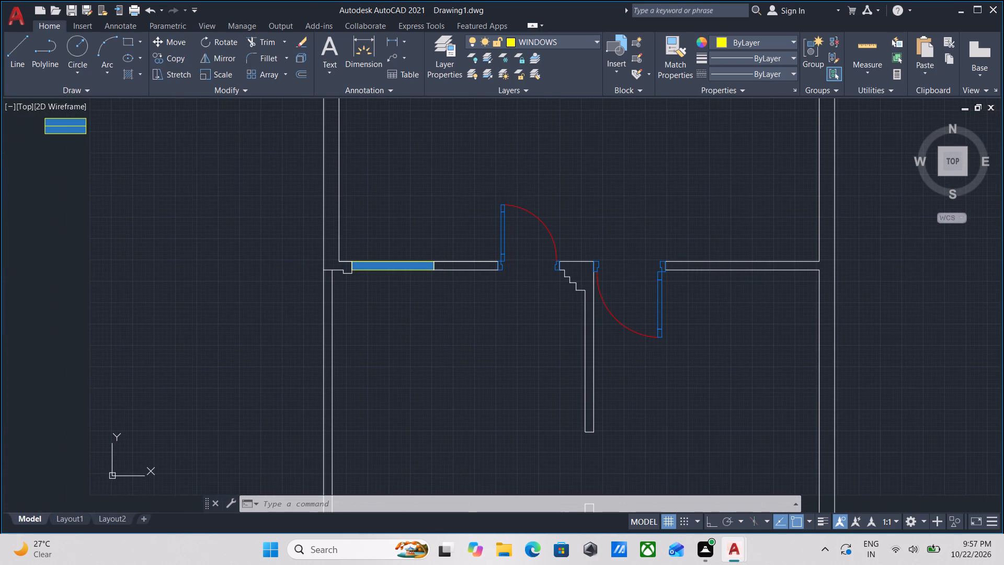
{"action": "scroll", "coordinate": [346, 153], "scroll_direction": "down", "scroll_amount": 2}
{"action": "middle_click_drag", "start_coordinate": [380, 162], "coordinate": [359, 340]}
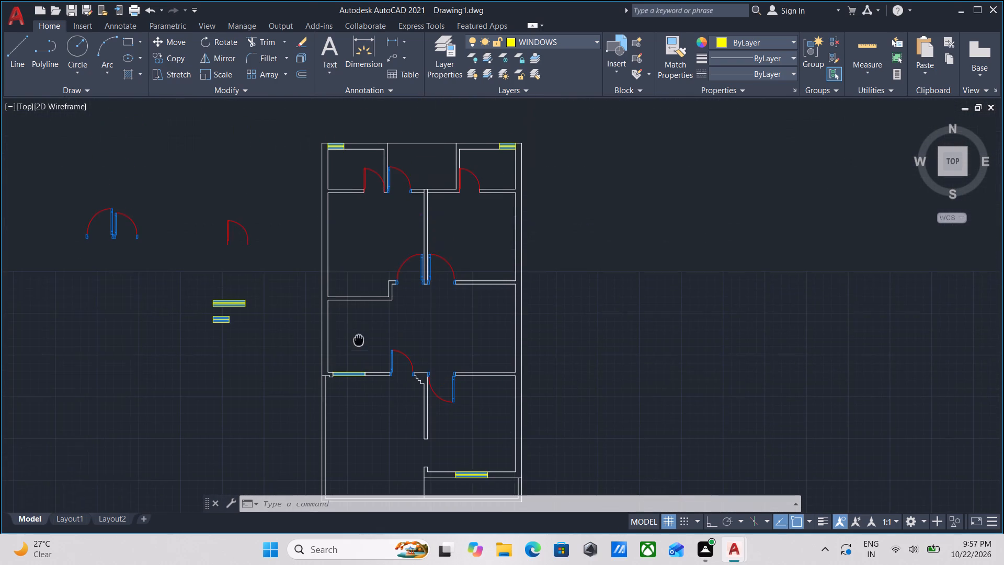
{"action": "scroll", "coordinate": [422, 217], "scroll_direction": "up", "scroll_amount": 2}
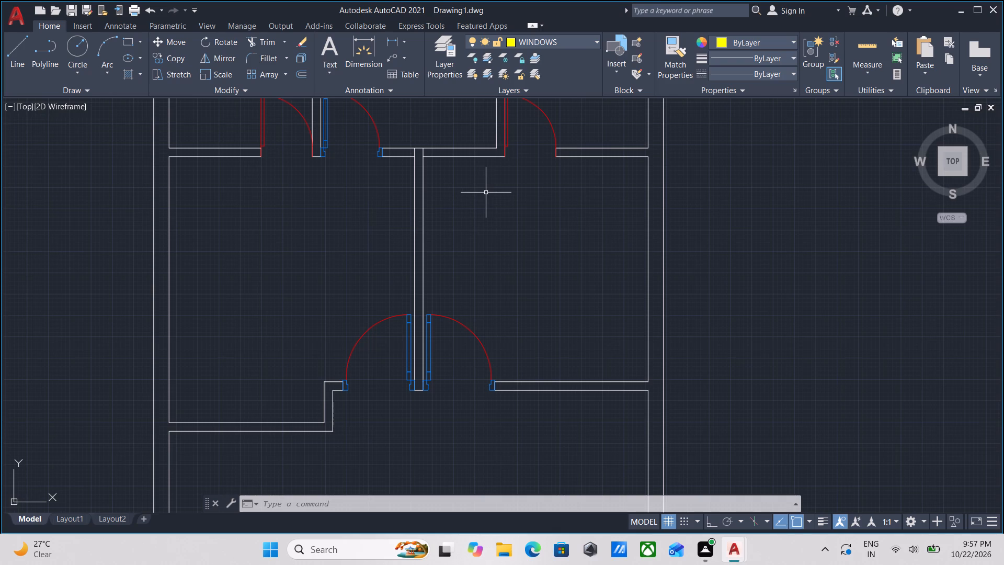
{"action": "scroll", "coordinate": [488, 185], "scroll_direction": "up", "scroll_amount": 1}
{"action": "middle_click_drag", "start_coordinate": [485, 179], "coordinate": [496, 295]}
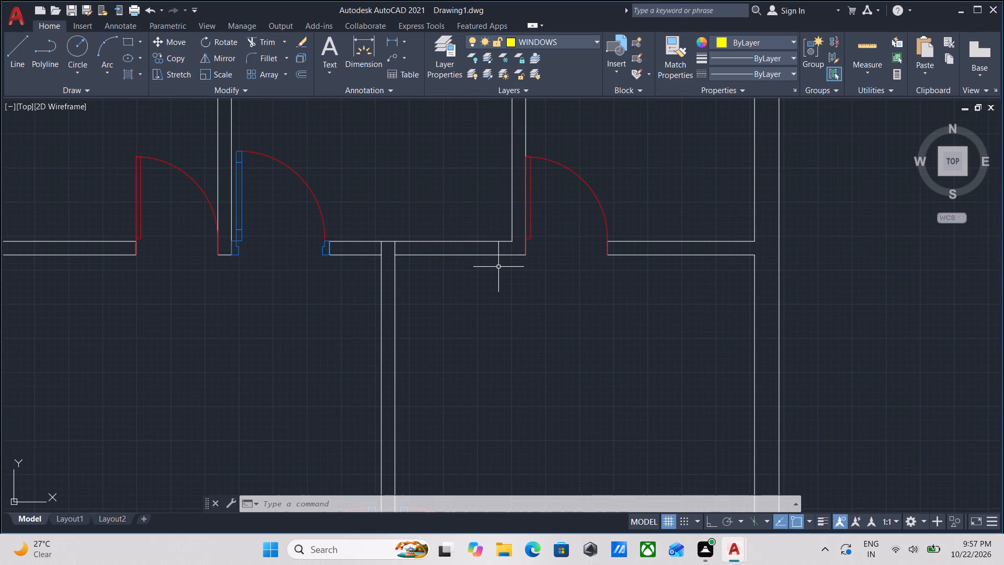
{"action": "scroll", "coordinate": [430, 261], "scroll_direction": "up", "scroll_amount": 1}
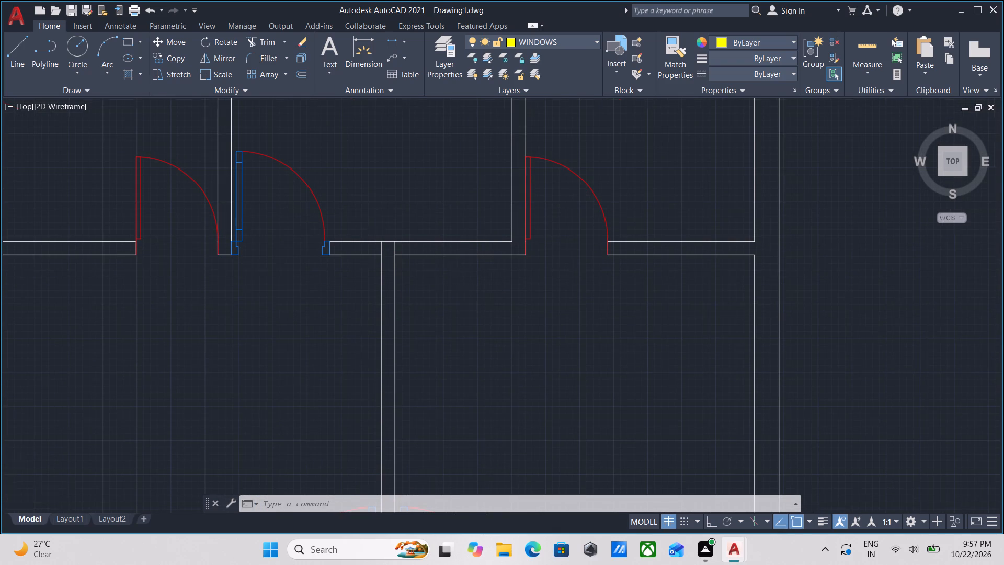
{"action": "scroll", "coordinate": [425, 267], "scroll_direction": "down", "scroll_amount": 1}
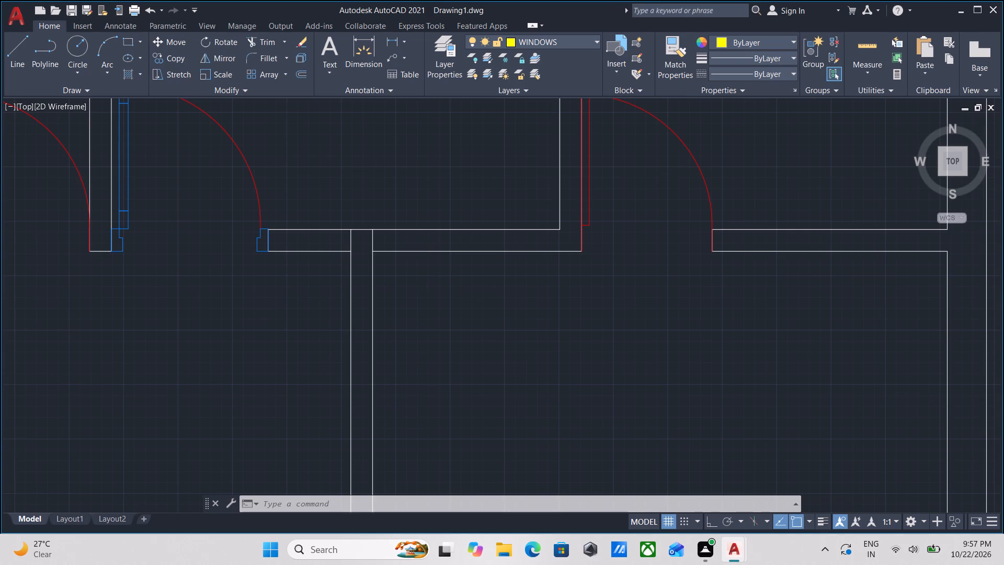
{"action": "scroll", "coordinate": [425, 267], "scroll_direction": "down", "scroll_amount": 4}
{"action": "scroll", "coordinate": [431, 271], "scroll_direction": "up", "scroll_amount": 2}
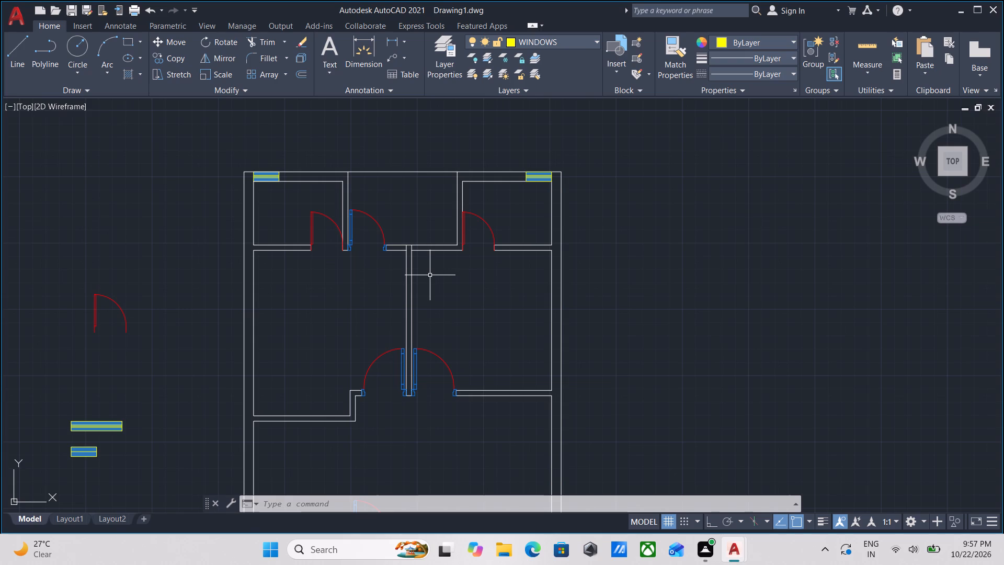
{"action": "scroll", "coordinate": [417, 277], "scroll_direction": "up", "scroll_amount": 2}
{"action": "scroll", "coordinate": [316, 212], "scroll_direction": "down", "scroll_amount": 2}
{"action": "middle_click_drag", "start_coordinate": [311, 202], "coordinate": [371, 202]}
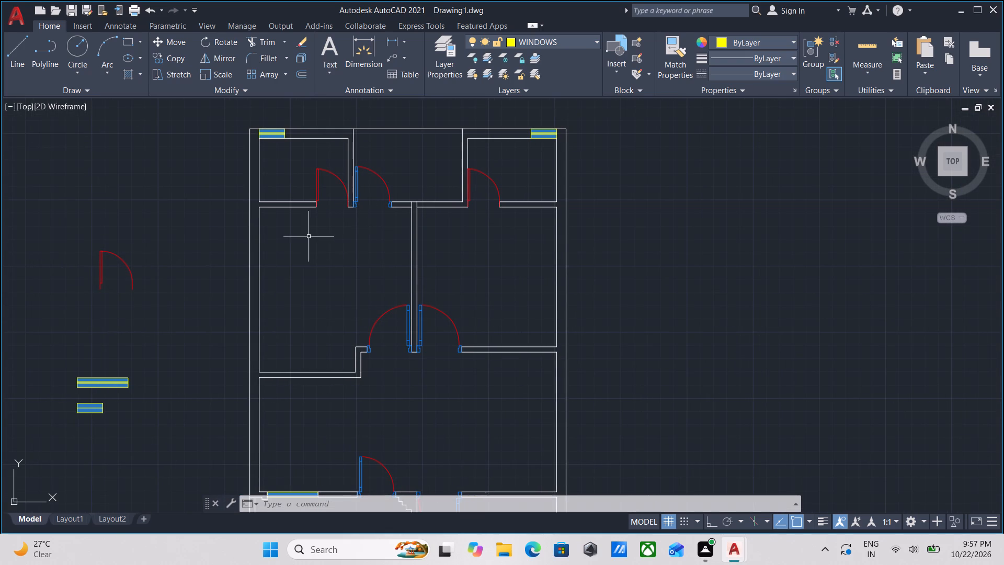
{"action": "middle_click_drag", "start_coordinate": [309, 236], "coordinate": [326, 186]}
{"action": "middle_click_drag", "start_coordinate": [323, 232], "coordinate": [324, 231]}
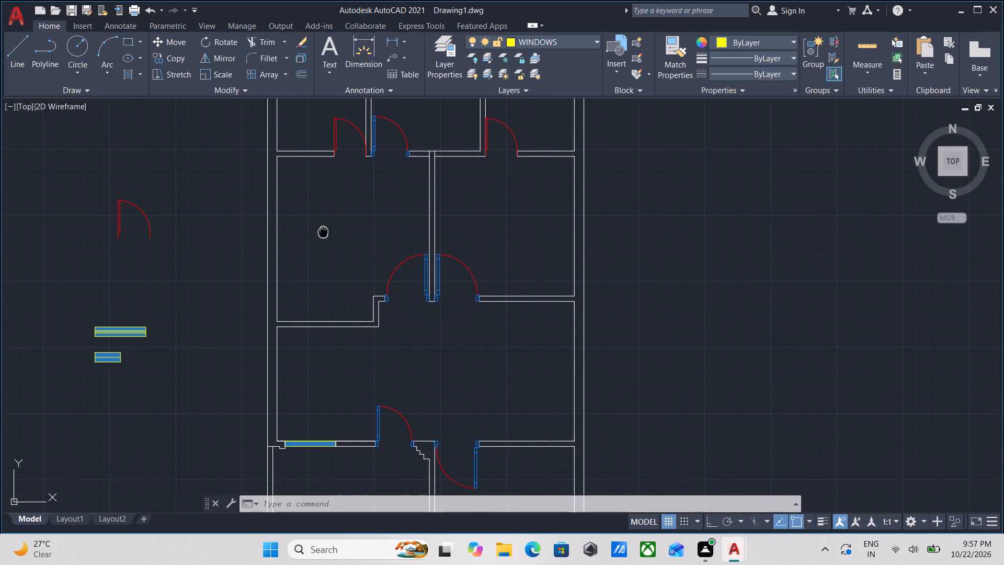
{"action": "middle_click_drag", "start_coordinate": [324, 231], "coordinate": [367, 153]}
{"action": "scroll", "coordinate": [379, 248], "scroll_direction": "up", "scroll_amount": 2}
{"action": "middle_click_drag", "start_coordinate": [370, 180], "coordinate": [425, 243]}
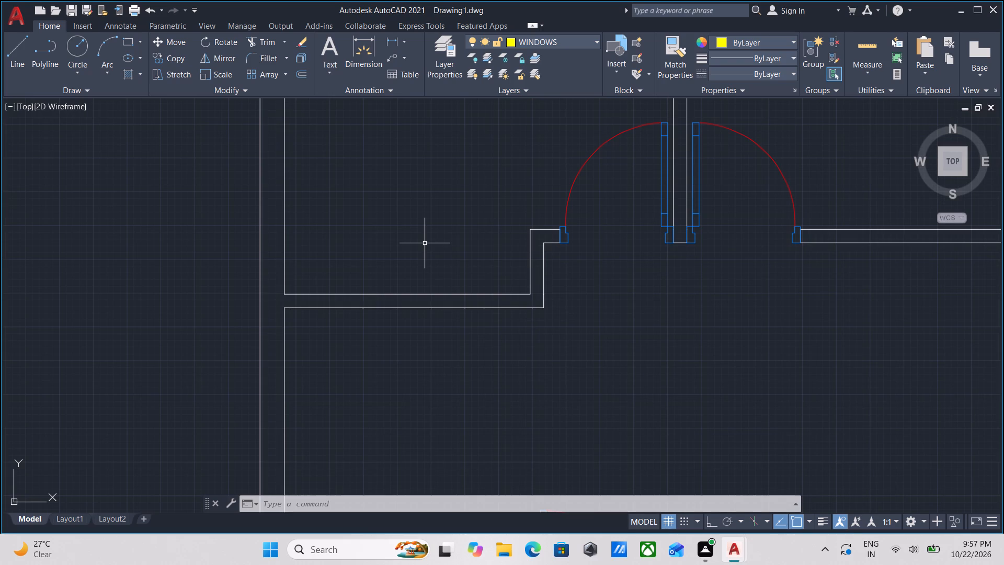
Examine the whole floor plan, from the middle rooms to the south rooms, for spaces still lacking symbols.
{"action": "scroll", "coordinate": [425, 243], "scroll_direction": "down", "scroll_amount": 1}
{"action": "middle_click_drag", "start_coordinate": [425, 243], "coordinate": [423, 320]}
{"action": "scroll", "coordinate": [442, 281], "scroll_direction": "down", "scroll_amount": 2}
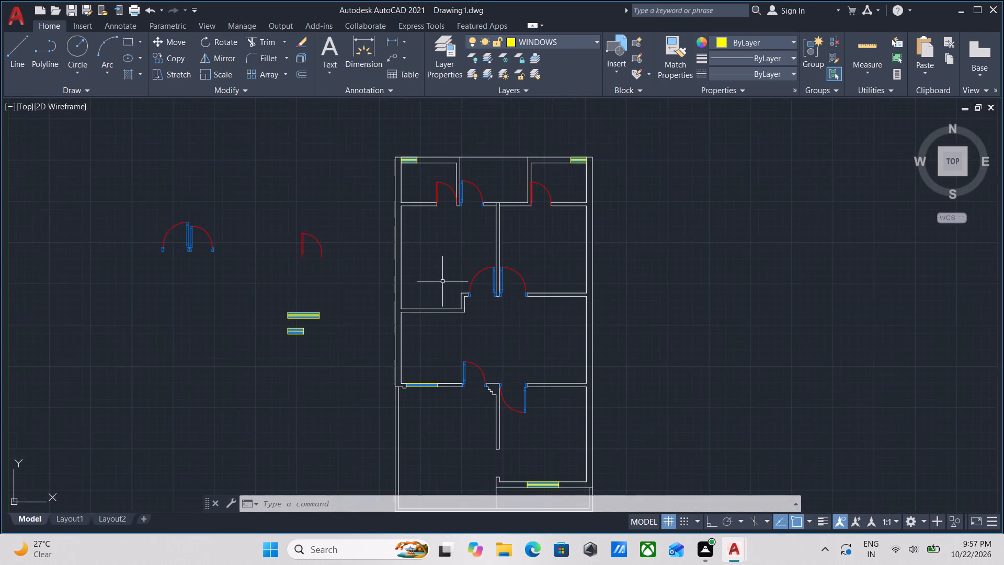
{"action": "middle_click_drag", "start_coordinate": [442, 281], "coordinate": [404, 240]}
{"action": "scroll", "coordinate": [454, 348], "scroll_direction": "down", "scroll_amount": 1}
{"action": "middle_click_drag", "start_coordinate": [454, 347], "coordinate": [474, 280]}
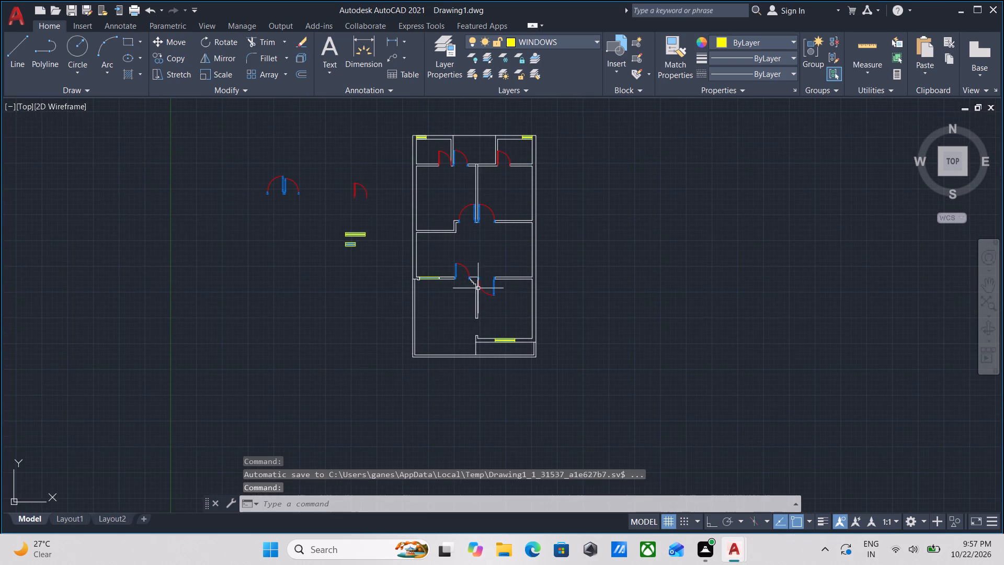
{"action": "scroll", "coordinate": [496, 354], "scroll_direction": "up", "scroll_amount": 2}
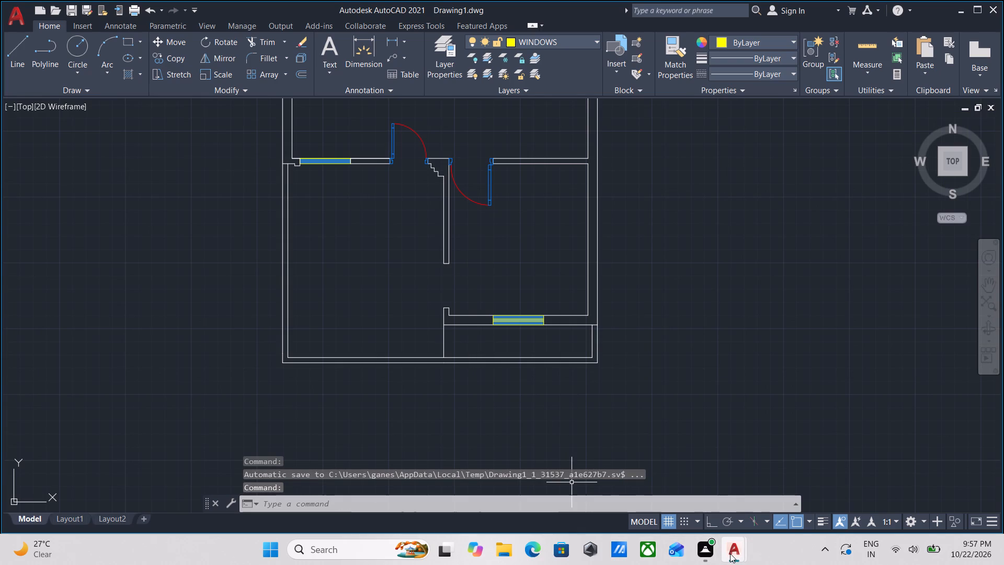
Switch to the Autocad Blocks drawing and examine its Doors, Windows, & Curtains section for symbols to use in the plan.
{"action": "left_click", "coordinate": [779, 510]}
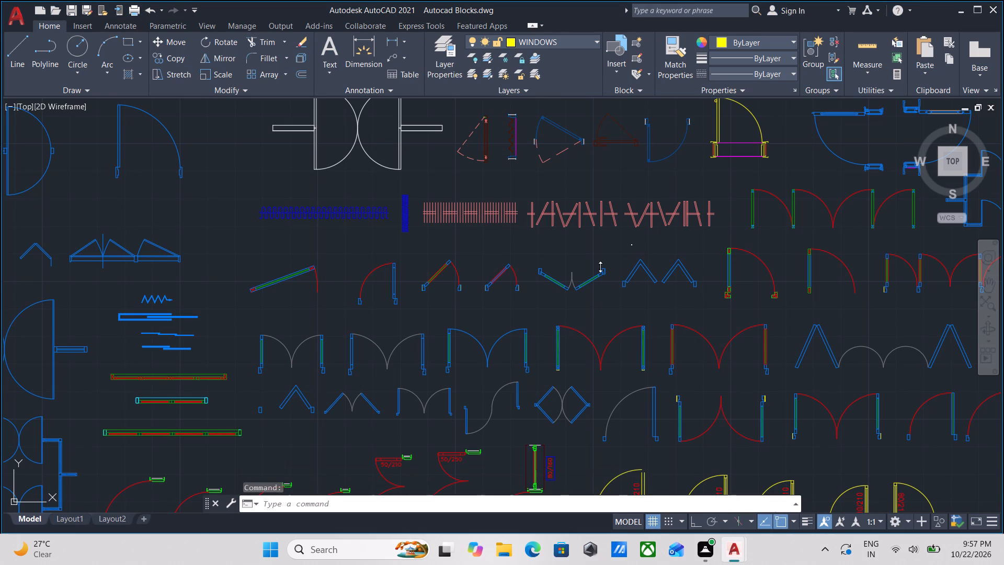
{"action": "scroll", "coordinate": [591, 265], "scroll_direction": "down", "scroll_amount": 2}
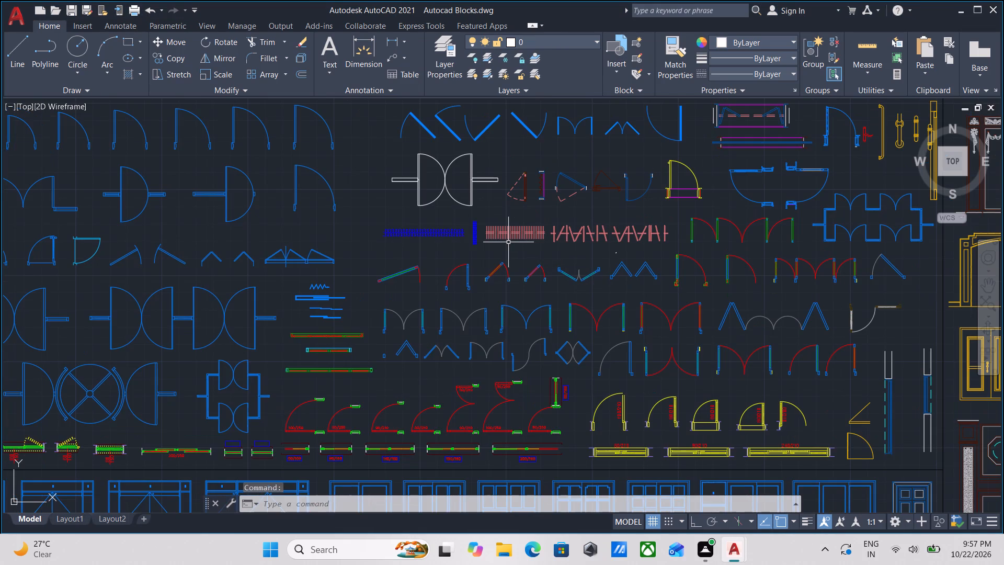
{"action": "middle_click_drag", "start_coordinate": [530, 197], "coordinate": [536, 330]}
{"action": "scroll", "coordinate": [559, 277], "scroll_direction": "down", "scroll_amount": 2}
{"action": "scroll", "coordinate": [471, 310], "scroll_direction": "down", "scroll_amount": 1}
{"action": "middle_click_drag", "start_coordinate": [471, 310], "coordinate": [537, 209]}
{"action": "middle_click_drag", "start_coordinate": [407, 303], "coordinate": [516, 200]}
{"action": "scroll", "coordinate": [407, 303], "scroll_direction": "down", "scroll_amount": 1}
{"action": "middle_click_drag", "start_coordinate": [419, 228], "coordinate": [420, 230]}
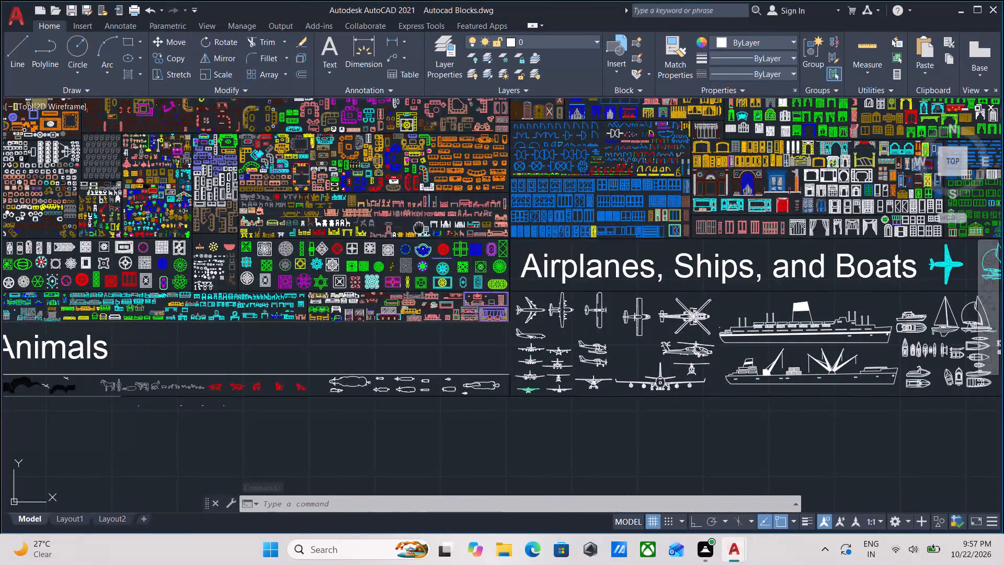
{"action": "middle_click_drag", "start_coordinate": [420, 230], "coordinate": [408, 376]}
{"action": "middle_click_drag", "start_coordinate": [421, 299], "coordinate": [428, 406]}
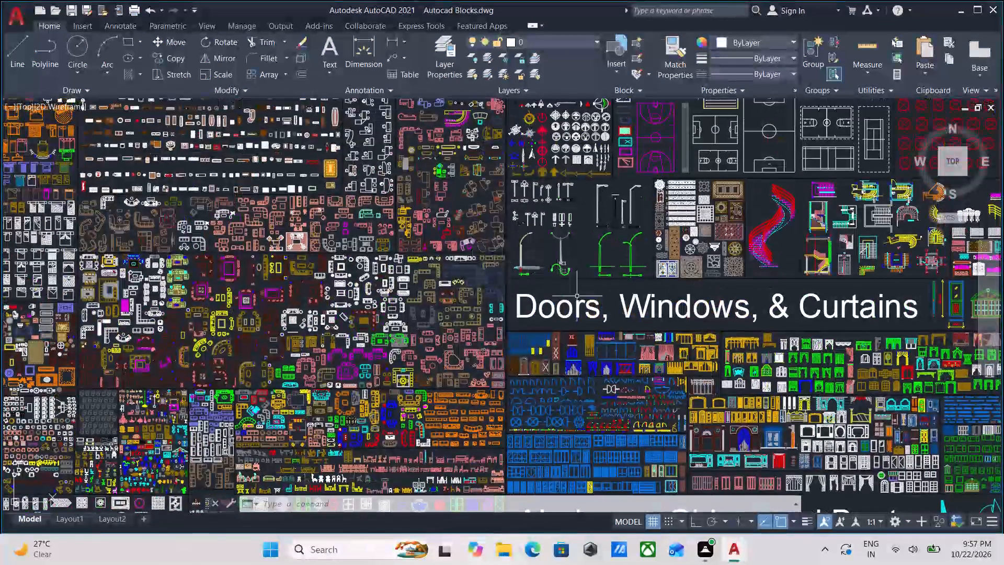
{"action": "middle_click_drag", "start_coordinate": [593, 385], "coordinate": [532, 209]}
{"action": "scroll", "coordinate": [555, 290], "scroll_direction": "up", "scroll_amount": 3}
{"action": "middle_click_drag", "start_coordinate": [549, 272], "coordinate": [490, 424]}
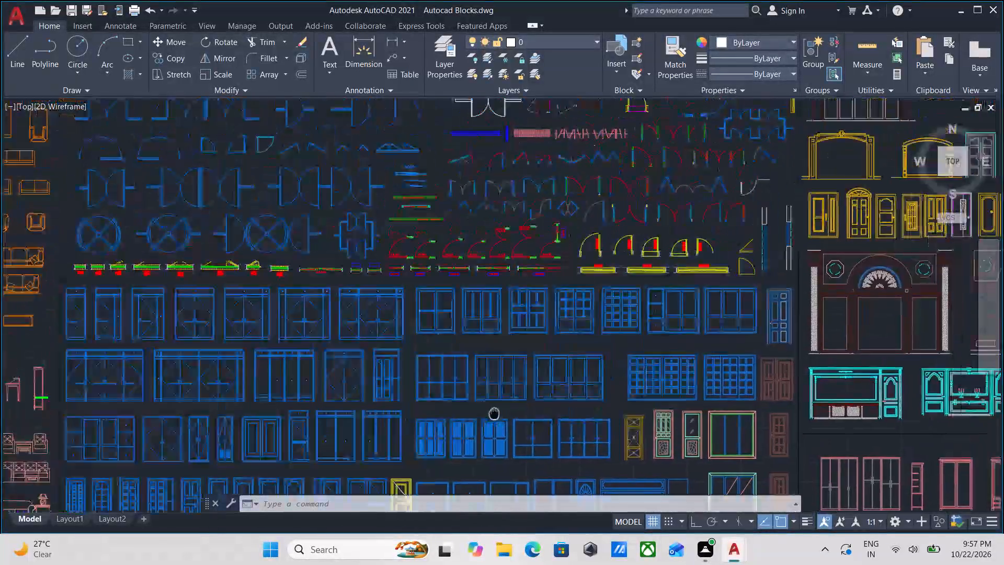
{"action": "middle_click_drag", "start_coordinate": [490, 424], "coordinate": [483, 439]}
{"action": "middle_click_drag", "start_coordinate": [516, 289], "coordinate": [469, 344]}
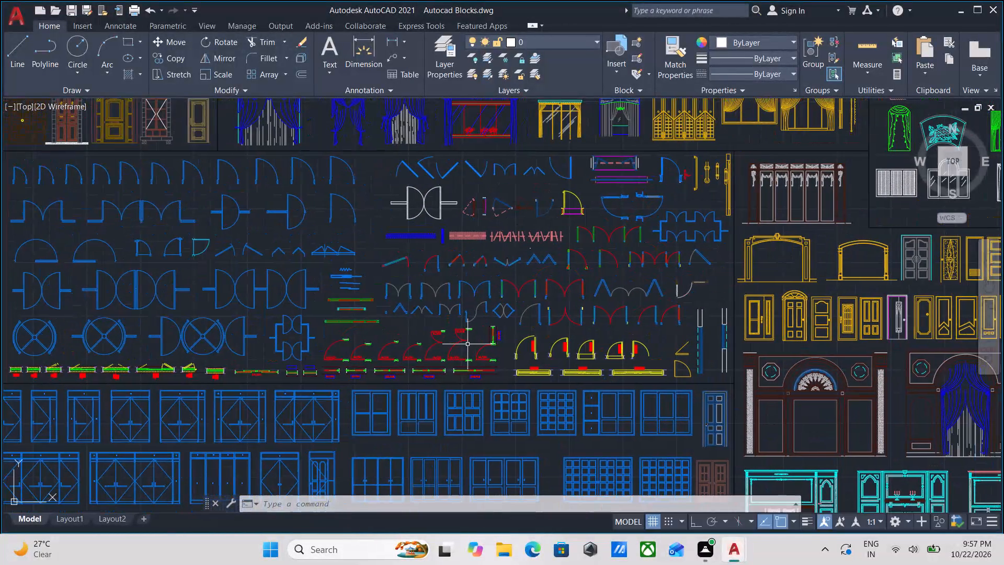
{"action": "scroll", "coordinate": [449, 311], "scroll_direction": "down", "scroll_amount": 1}
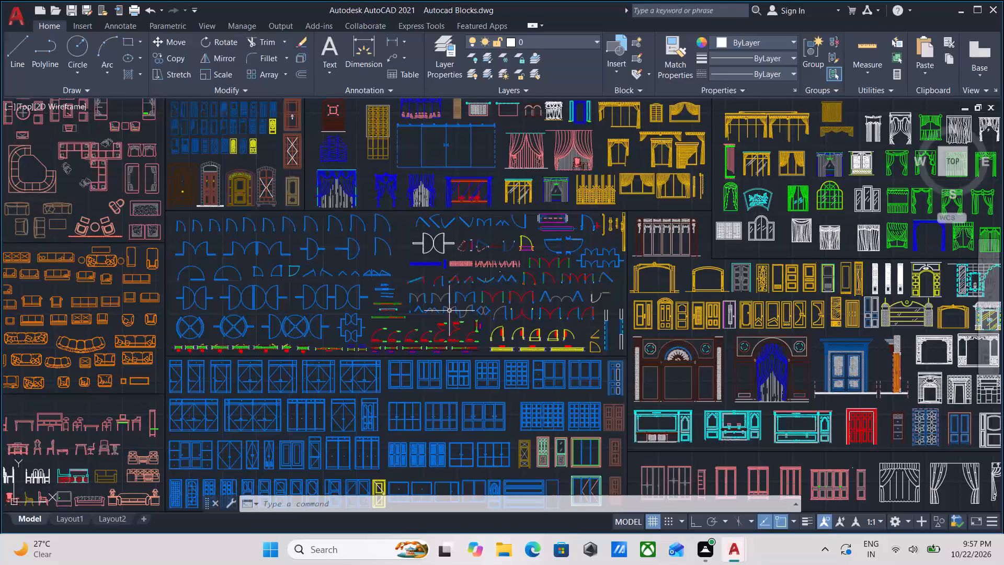
{"action": "middle_click_drag", "start_coordinate": [449, 310], "coordinate": [512, 245]}
{"action": "scroll", "coordinate": [645, 340], "scroll_direction": "up", "scroll_amount": 2}
{"action": "middle_click_drag", "start_coordinate": [527, 338], "coordinate": [516, 381]}
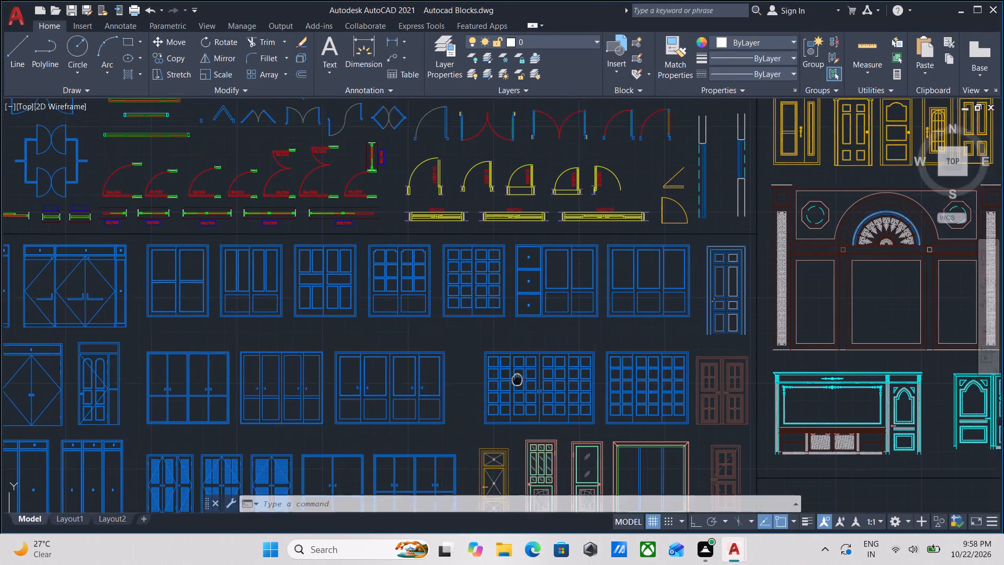
{"action": "middle_click_drag", "start_coordinate": [516, 381], "coordinate": [515, 428]}
{"action": "middle_click_drag", "start_coordinate": [538, 224], "coordinate": [470, 348]}
{"action": "scroll", "coordinate": [471, 349], "scroll_direction": "up", "scroll_amount": 1}
{"action": "middle_click_drag", "start_coordinate": [535, 232], "coordinate": [433, 276]}
Copy the pink rail symbol with slanted hangers from the door symbols section to the clipboard.
{"action": "scroll", "coordinate": [432, 216], "scroll_direction": "down", "scroll_amount": 1}
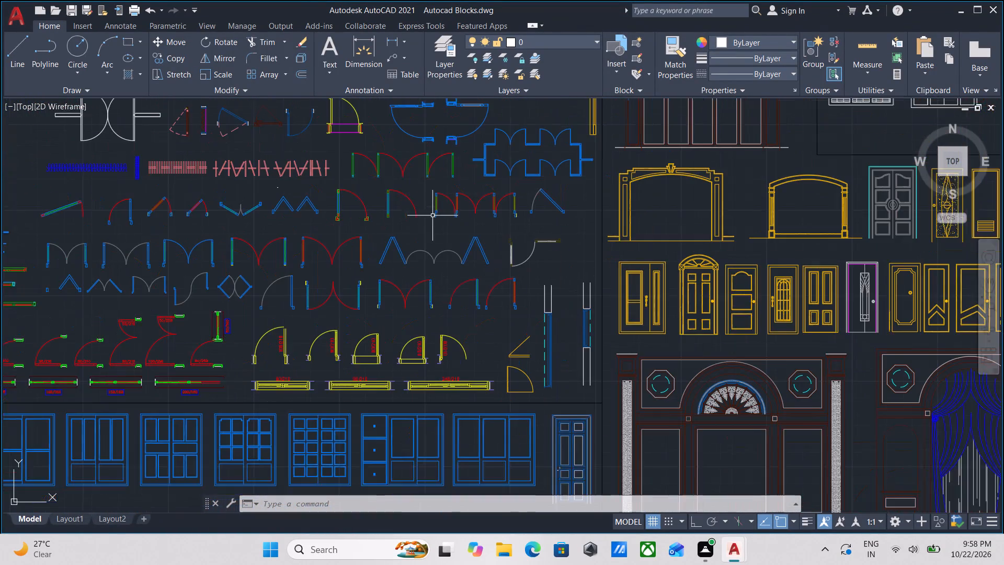
{"action": "middle_click_drag", "start_coordinate": [432, 216], "coordinate": [460, 261]}
{"action": "scroll", "coordinate": [316, 192], "scroll_direction": "down", "scroll_amount": 1}
{"action": "middle_click_drag", "start_coordinate": [316, 192], "coordinate": [391, 259]}
{"action": "scroll", "coordinate": [349, 287], "scroll_direction": "up", "scroll_amount": 3}
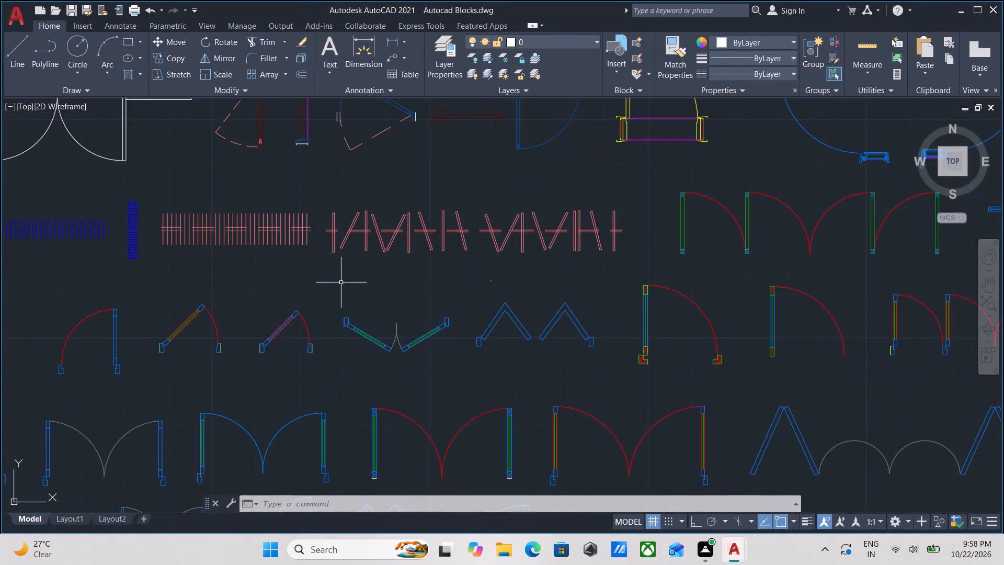
{"action": "scroll", "coordinate": [268, 234], "scroll_direction": "up", "scroll_amount": 1}
{"action": "middle_click_drag", "start_coordinate": [275, 236], "coordinate": [343, 252]}
{"action": "left_click", "coordinate": [568, 324]}
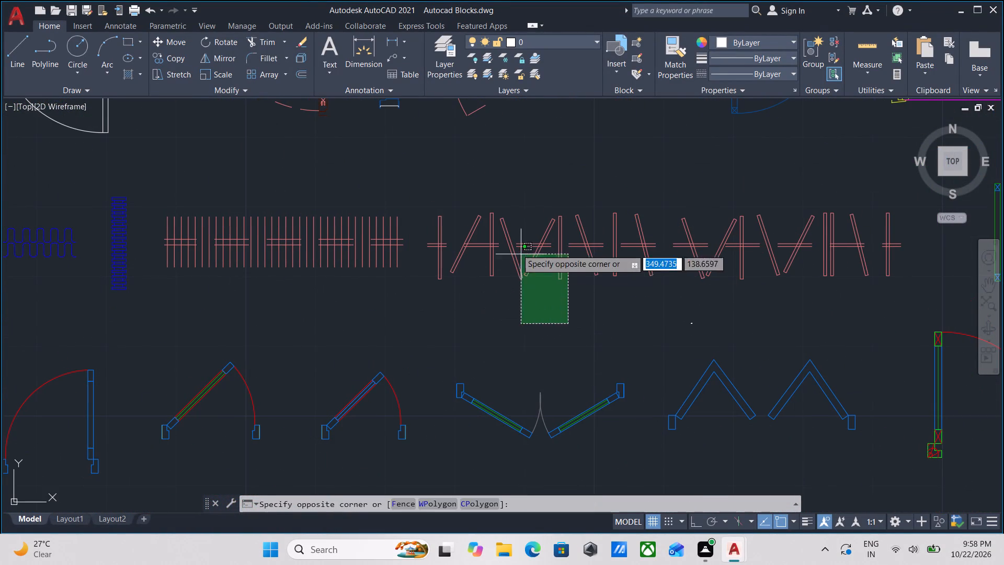
{"action": "left_click", "coordinate": [509, 239]}
{"action": "scroll", "coordinate": [526, 255], "scroll_direction": "down", "scroll_amount": 2}
{"action": "middle_click_drag", "start_coordinate": [527, 255], "coordinate": [537, 264]}
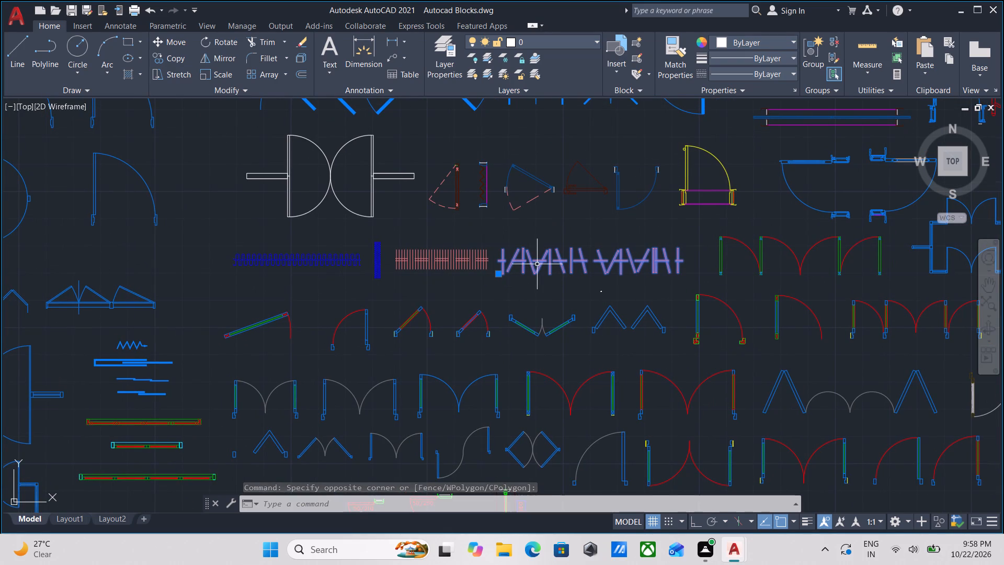
{"action": "key", "text": "ctrl+c"}
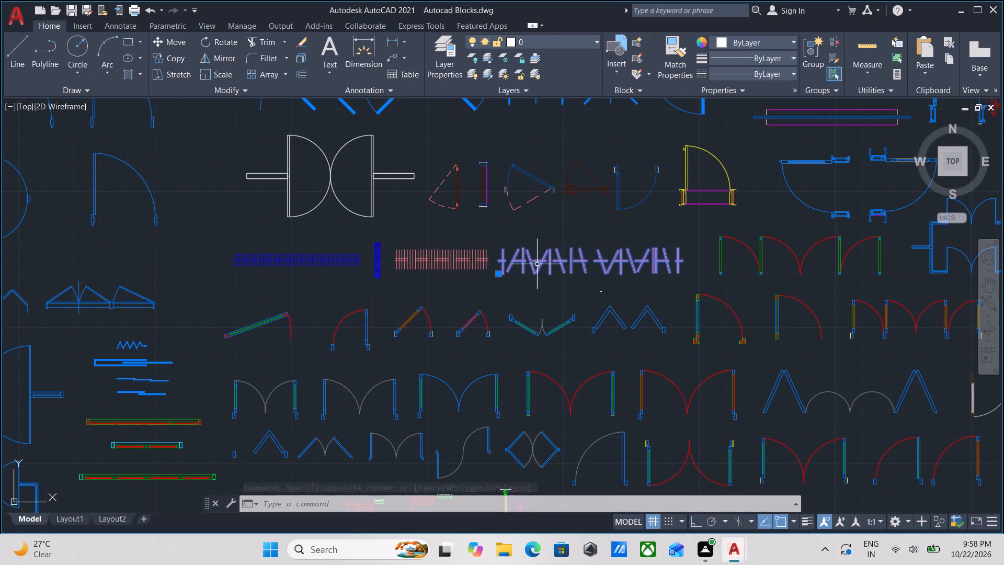
Examine the block library from the door symbols up to the Others heading and the row of kitchen layouts above it.
{"action": "scroll", "coordinate": [497, 271], "scroll_direction": "down", "scroll_amount": 3}
{"action": "middle_click_drag", "start_coordinate": [506, 263], "coordinate": [506, 286]}
{"action": "scroll", "coordinate": [508, 340], "scroll_direction": "up", "scroll_amount": 2}
{"action": "scroll", "coordinate": [509, 315], "scroll_direction": "down", "scroll_amount": 2}
{"action": "middle_click_drag", "start_coordinate": [508, 315], "coordinate": [474, 212]}
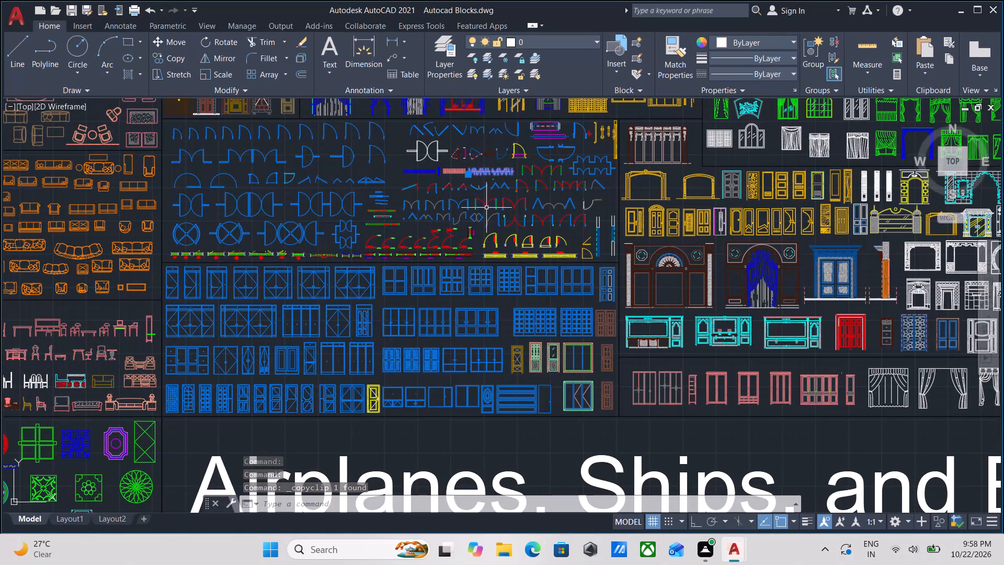
{"action": "middle_click_drag", "start_coordinate": [486, 207], "coordinate": [632, 470]}
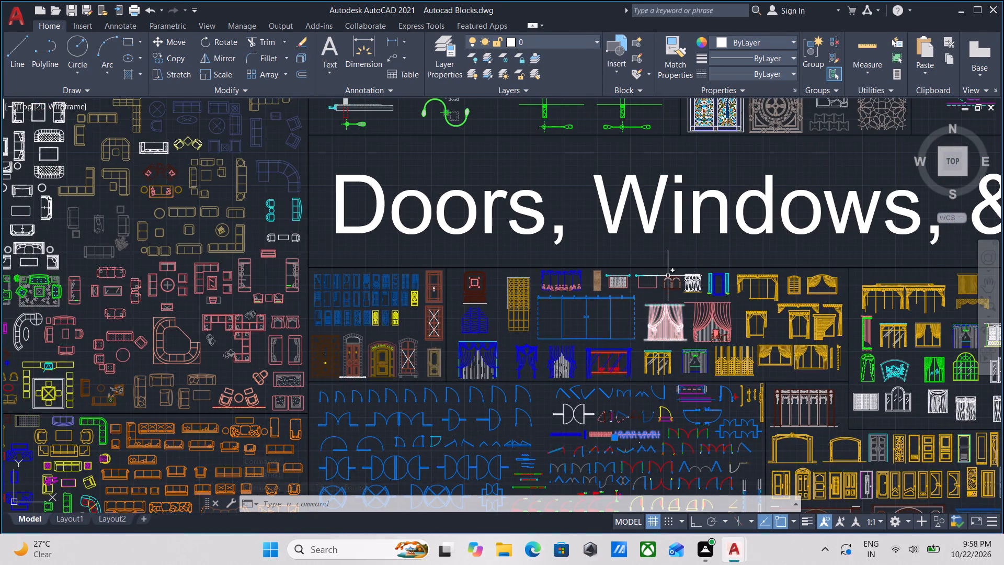
{"action": "scroll", "coordinate": [670, 271], "scroll_direction": "down", "scroll_amount": 1}
{"action": "middle_click_drag", "start_coordinate": [645, 314], "coordinate": [512, 447]}
{"action": "middle_click_drag", "start_coordinate": [605, 340], "coordinate": [564, 484]}
{"action": "scroll", "coordinate": [634, 346], "scroll_direction": "down", "scroll_amount": 3}
{"action": "middle_click_drag", "start_coordinate": [625, 378], "coordinate": [609, 426]}
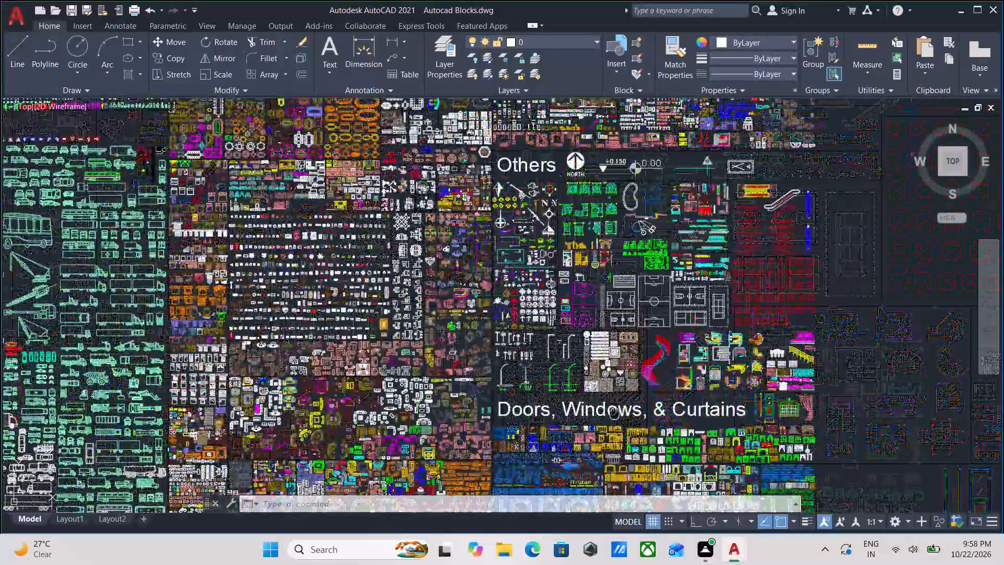
{"action": "middle_click_drag", "start_coordinate": [609, 426], "coordinate": [606, 429]}
{"action": "scroll", "coordinate": [669, 210], "scroll_direction": "up", "scroll_amount": 3}
{"action": "middle_click_drag", "start_coordinate": [630, 187], "coordinate": [633, 251]}
{"action": "scroll", "coordinate": [633, 251], "scroll_direction": "up", "scroll_amount": 1}
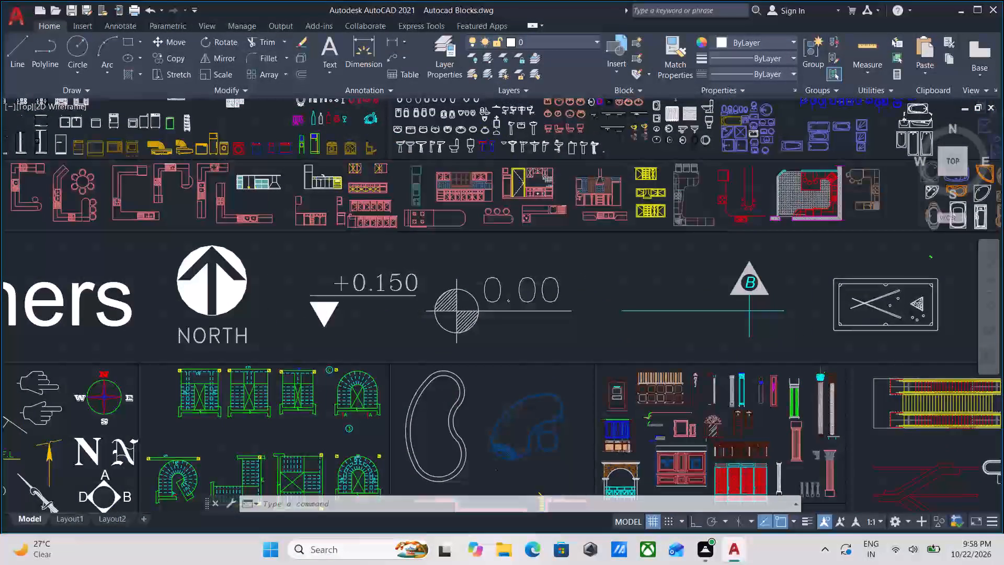
{"action": "middle_click_drag", "start_coordinate": [615, 240], "coordinate": [827, 295]}
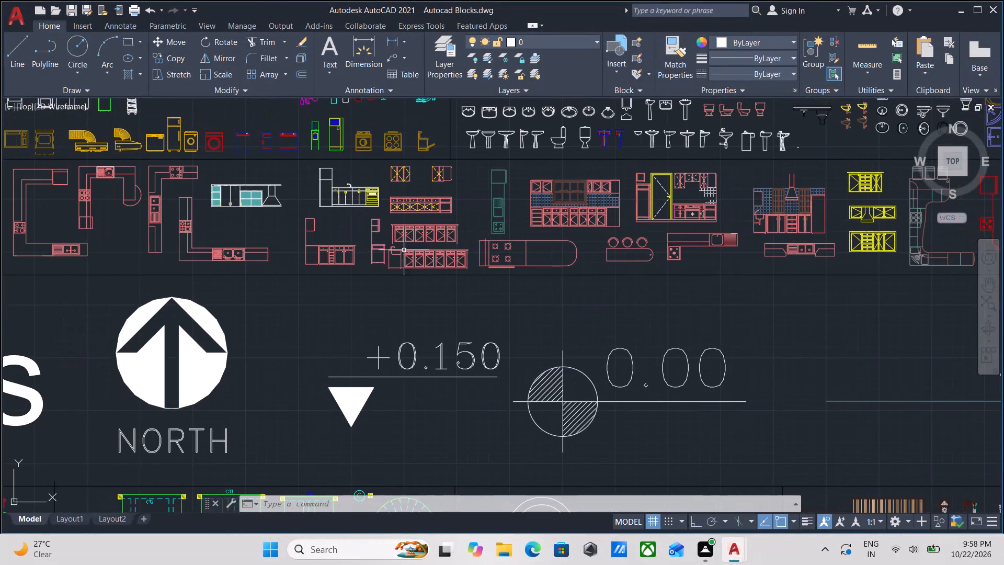
{"action": "middle_click_drag", "start_coordinate": [373, 239], "coordinate": [670, 292]}
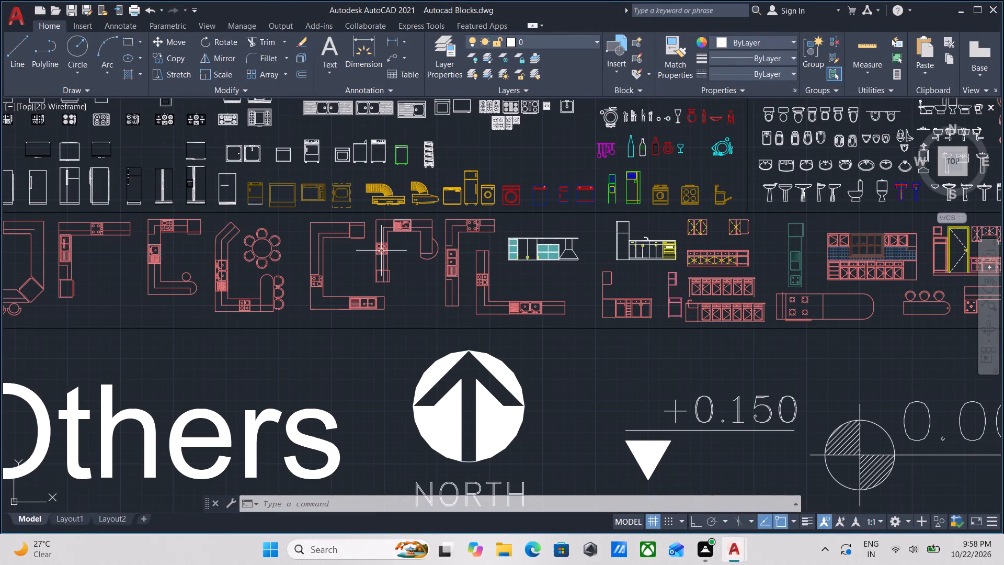
{"action": "scroll", "coordinate": [403, 271], "scroll_direction": "up", "scroll_amount": 1}
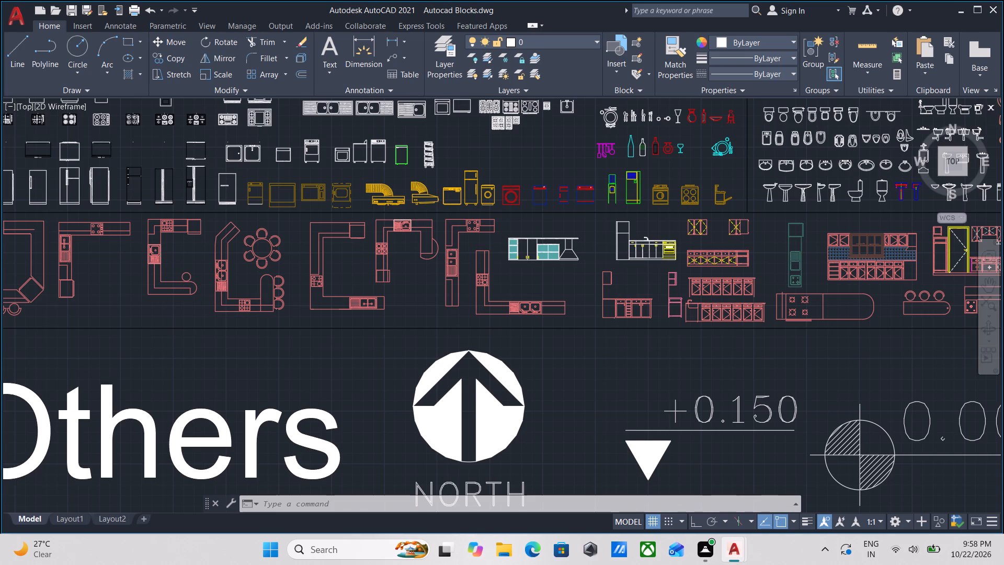
{"action": "scroll", "coordinate": [410, 268], "scroll_direction": "down", "scroll_amount": 3}
{"action": "middle_click", "coordinate": [410, 268]}
{"action": "scroll", "coordinate": [410, 268], "scroll_direction": "up", "scroll_amount": 1}
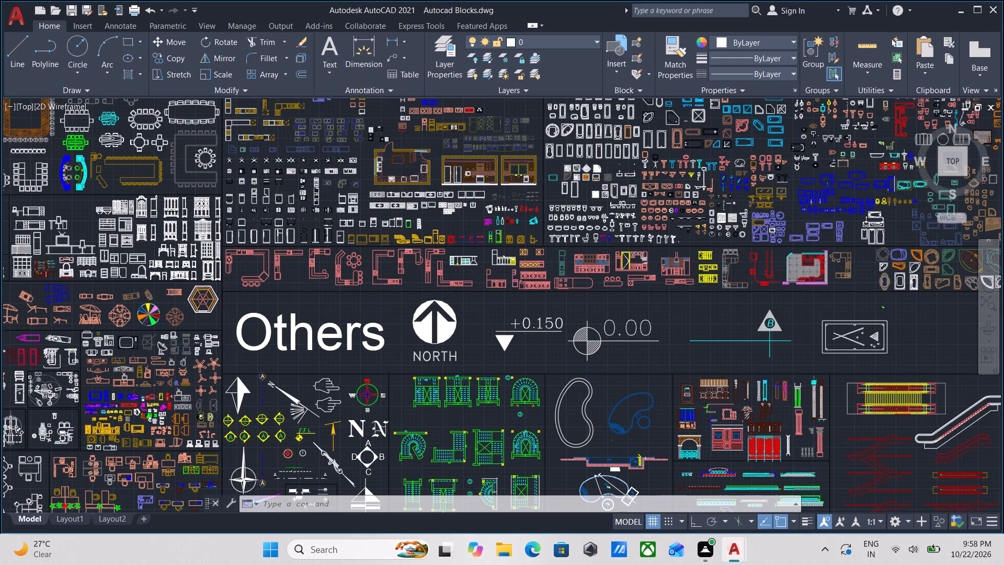
Add the U-shaped kitchen counter with the rounded end to the selected hanger rail symbol and copy both to the clipboard.
{"action": "middle_click_drag", "start_coordinate": [410, 268], "coordinate": [188, 211]}
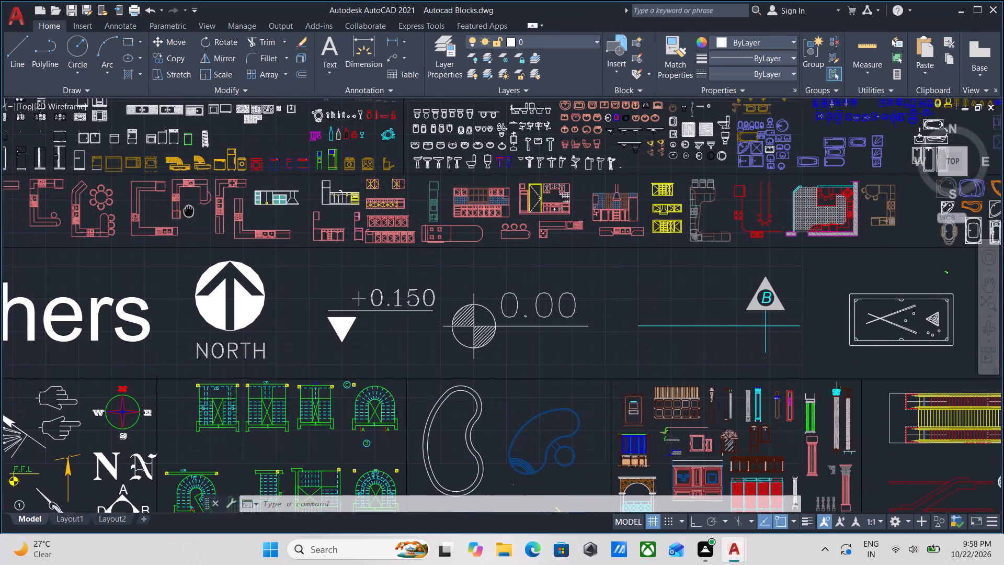
{"action": "middle_click_drag", "start_coordinate": [188, 211], "coordinate": [276, 228]}
{"action": "scroll", "coordinate": [276, 228], "scroll_direction": "up", "scroll_amount": 1}
{"action": "middle_click_drag", "start_coordinate": [278, 230], "coordinate": [333, 250]}
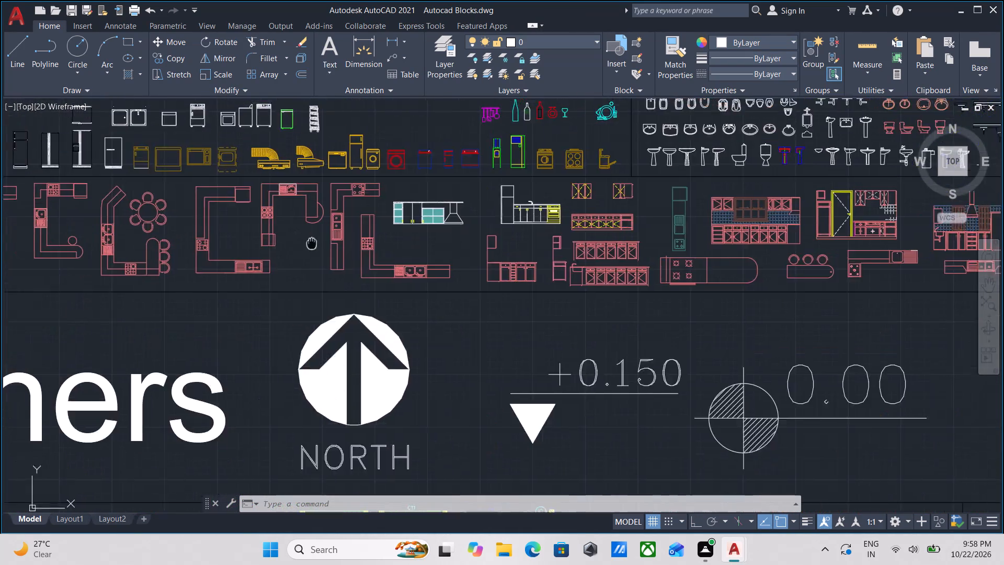
{"action": "middle_click_drag", "start_coordinate": [333, 250], "coordinate": [425, 291]}
{"action": "scroll", "coordinate": [412, 286], "scroll_direction": "up", "scroll_amount": 1}
{"action": "left_click", "coordinate": [404, 306]}
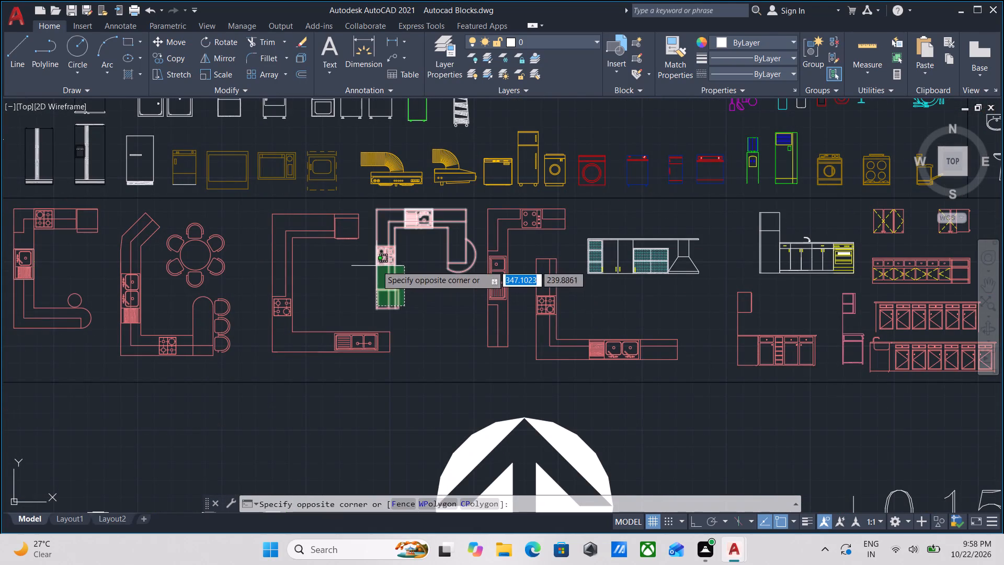
{"action": "left_click", "coordinate": [376, 265]}
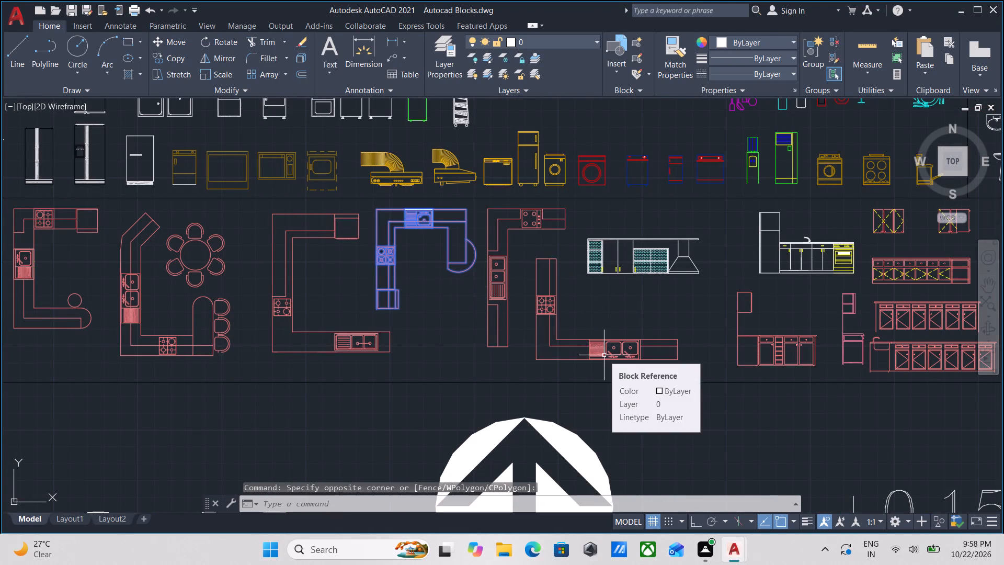
{"action": "key", "text": "ctrl+c"}
Examine the kitchen counter layouts and appliance symbols around the selected counter for further usable blocks.
{"action": "scroll", "coordinate": [422, 258], "scroll_direction": "down", "scroll_amount": 2}
{"action": "middle_click_drag", "start_coordinate": [422, 258], "coordinate": [475, 368]}
{"action": "scroll", "coordinate": [557, 259], "scroll_direction": "up", "scroll_amount": 2}
{"action": "scroll", "coordinate": [511, 317], "scroll_direction": "down", "scroll_amount": 1}
{"action": "middle_click_drag", "start_coordinate": [510, 315], "coordinate": [486, 166]}
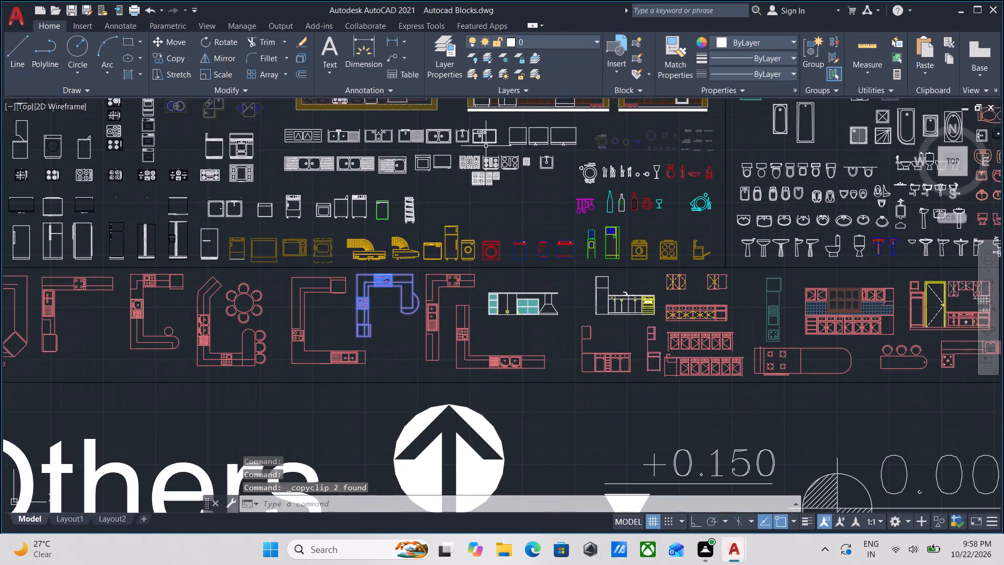
{"action": "middle_click_drag", "start_coordinate": [418, 279], "coordinate": [449, 194]}
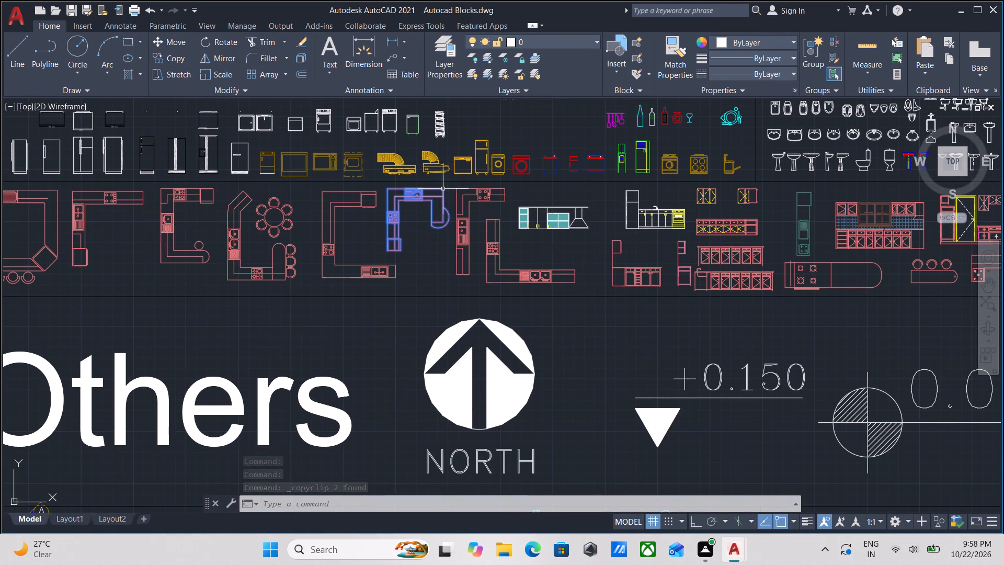
{"action": "scroll", "coordinate": [259, 244], "scroll_direction": "down", "scroll_amount": 1}
{"action": "middle_click_drag", "start_coordinate": [259, 244], "coordinate": [380, 242]}
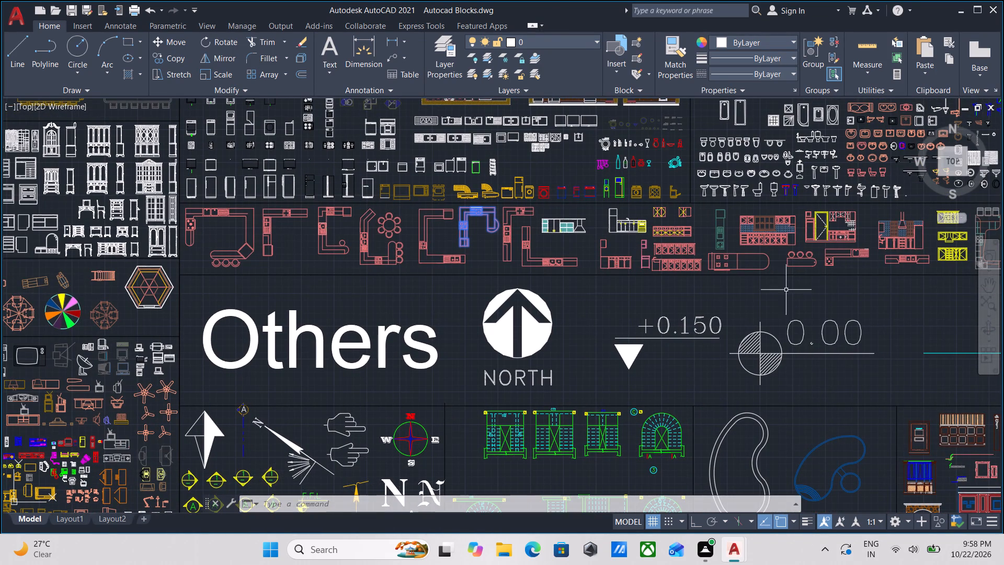
Examine the bathroom blocks above the kitchen layouts, covering bathtubs, shower trays, washbasins, toilets and mirrors, for usable fixtures.
{"action": "middle_click_drag", "start_coordinate": [784, 253], "coordinate": [477, 297]}
{"action": "middle_click_drag", "start_coordinate": [629, 254], "coordinate": [559, 391]}
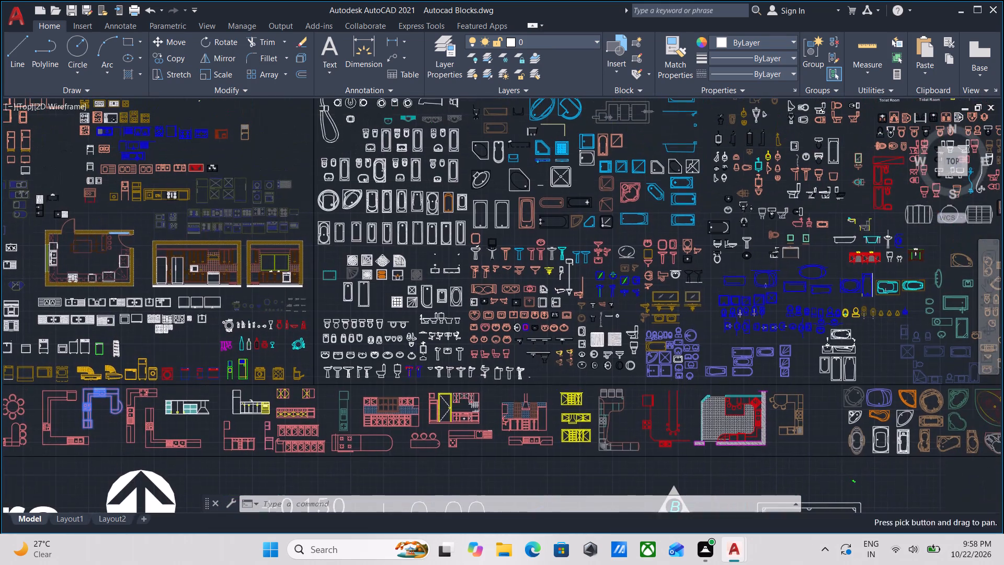
{"action": "scroll", "coordinate": [573, 244], "scroll_direction": "up", "scroll_amount": 2}
{"action": "scroll", "coordinate": [420, 307], "scroll_direction": "up", "scroll_amount": 1}
{"action": "scroll", "coordinate": [378, 323], "scroll_direction": "down", "scroll_amount": 1}
{"action": "middle_click_drag", "start_coordinate": [378, 323], "coordinate": [421, 323]}
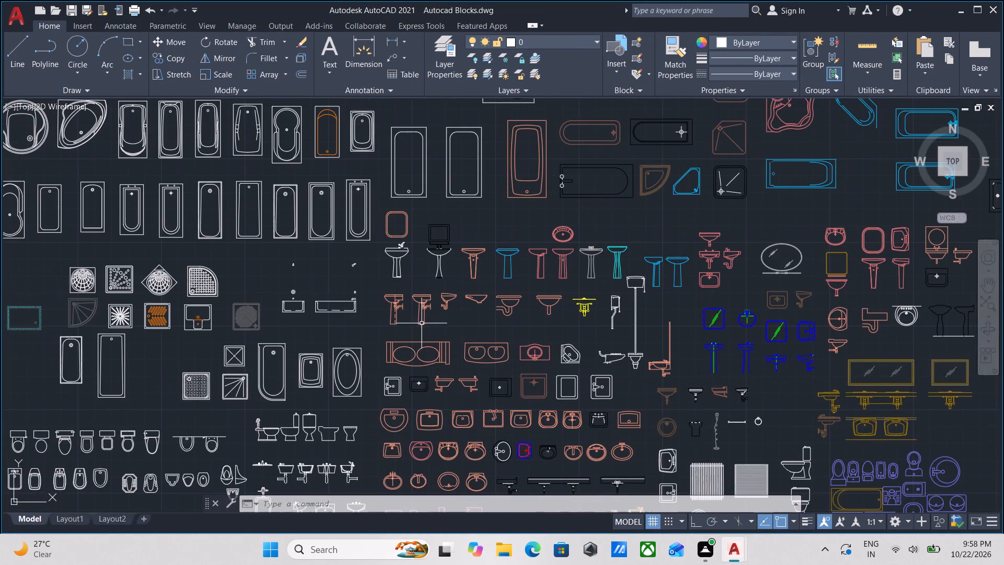
{"action": "scroll", "coordinate": [319, 257], "scroll_direction": "up", "scroll_amount": 2}
{"action": "scroll", "coordinate": [267, 283], "scroll_direction": "down", "scroll_amount": 1}
{"action": "middle_click_drag", "start_coordinate": [267, 283], "coordinate": [422, 291]}
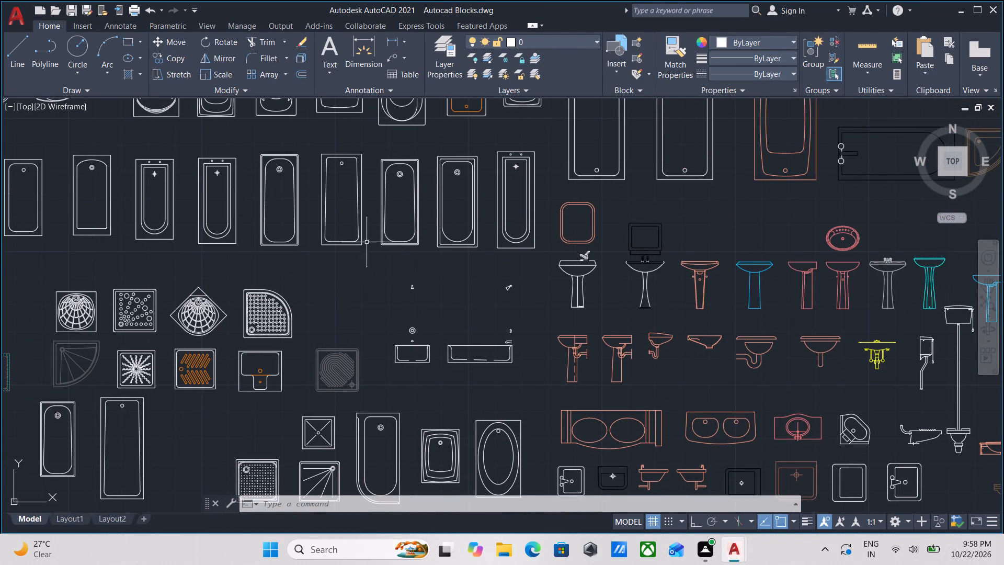
{"action": "scroll", "coordinate": [362, 239], "scroll_direction": "down", "scroll_amount": 1}
{"action": "middle_click_drag", "start_coordinate": [378, 345], "coordinate": [421, 206]}
{"action": "middle_click_drag", "start_coordinate": [485, 348], "coordinate": [425, 254]}
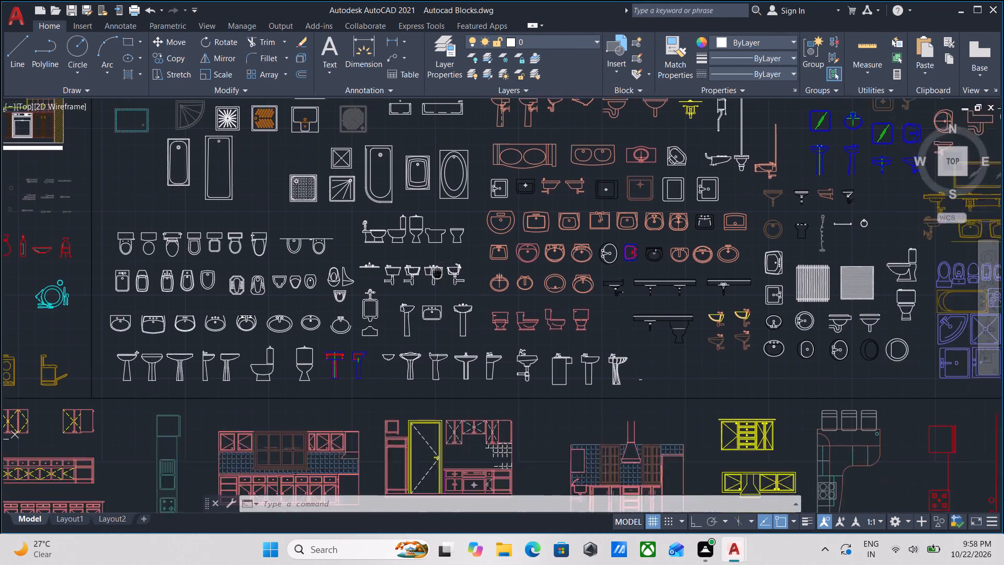
{"action": "middle_click_drag", "start_coordinate": [425, 254], "coordinate": [384, 175]}
{"action": "middle_click_drag", "start_coordinate": [609, 221], "coordinate": [445, 329]}
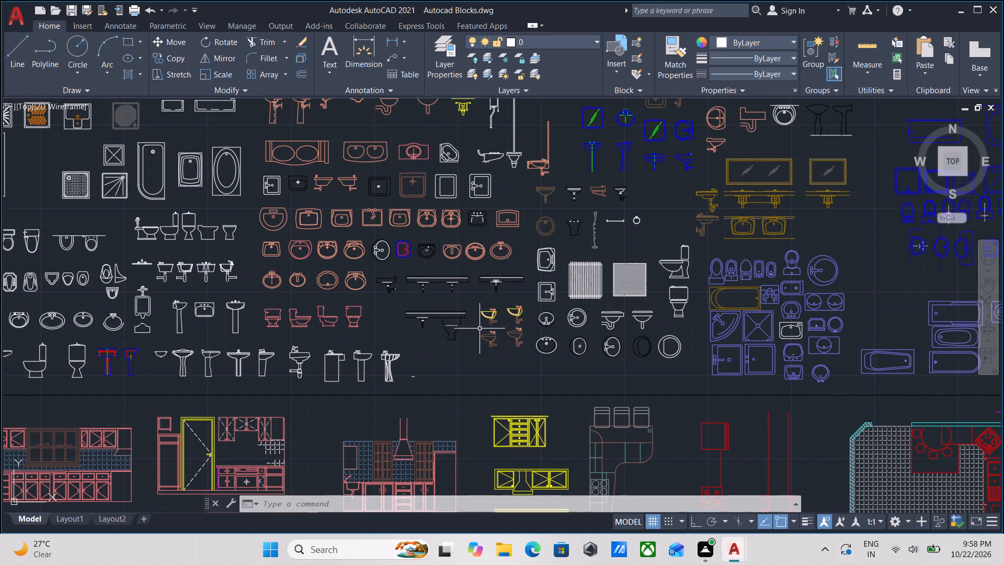
{"action": "scroll", "coordinate": [631, 294], "scroll_direction": "up", "scroll_amount": 1}
{"action": "middle_click_drag", "start_coordinate": [628, 217], "coordinate": [606, 296]}
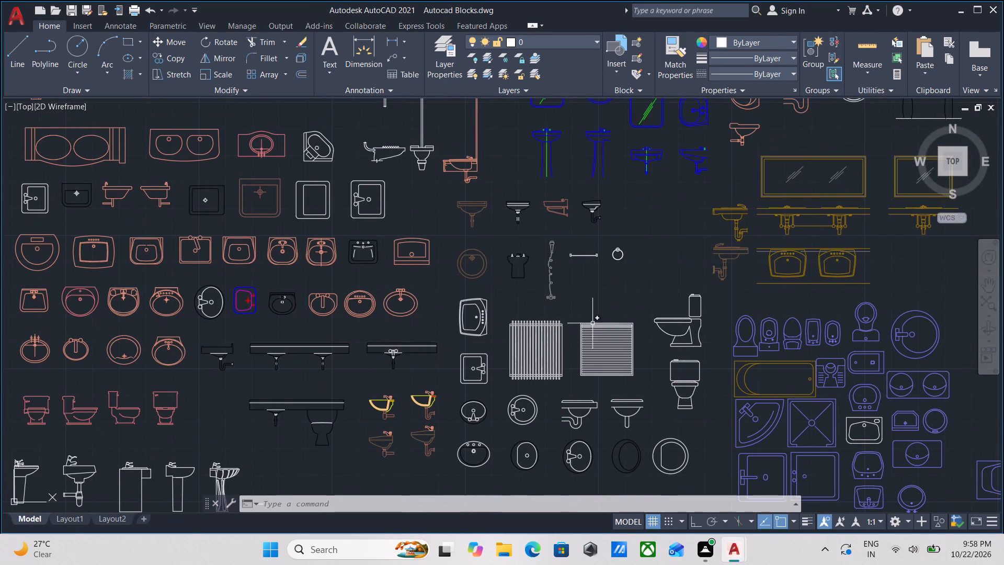
{"action": "scroll", "coordinate": [609, 319], "scroll_direction": "up", "scroll_amount": 4}
{"action": "scroll", "coordinate": [684, 225], "scroll_direction": "down", "scroll_amount": 3}
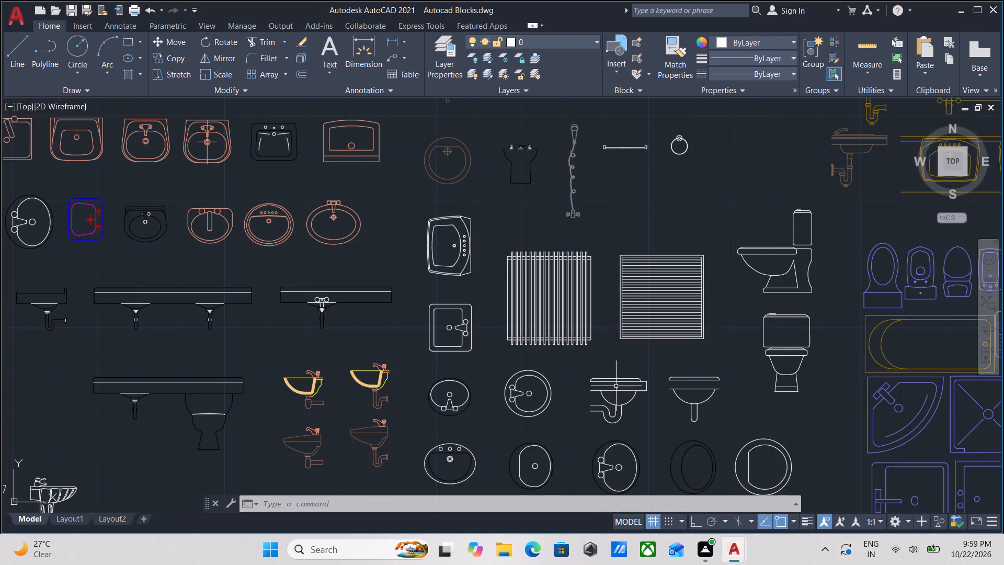
{"action": "scroll", "coordinate": [539, 357], "scroll_direction": "up", "scroll_amount": 3}
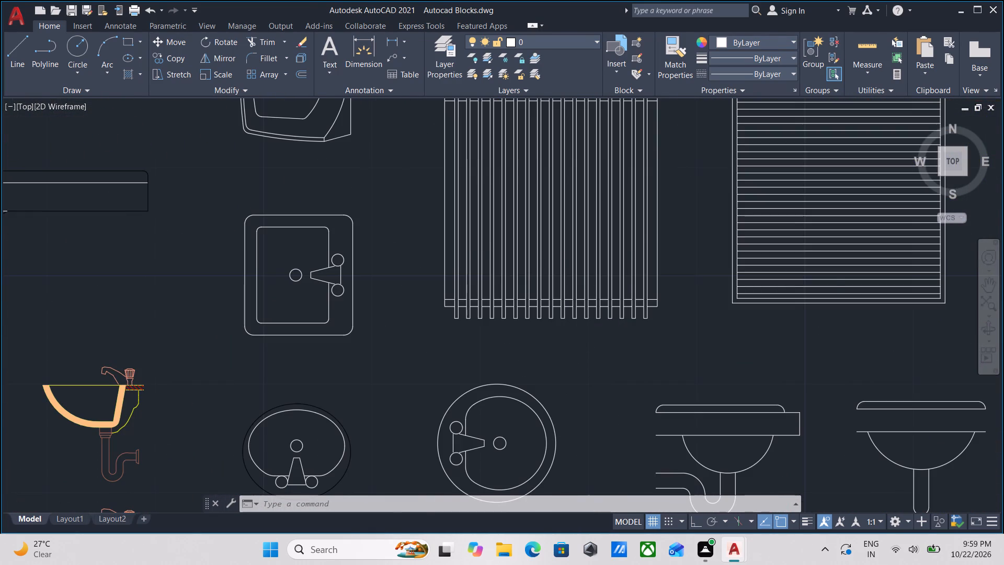
{"action": "scroll", "coordinate": [744, 311], "scroll_direction": "down", "scroll_amount": 3}
{"action": "middle_click_drag", "start_coordinate": [744, 311], "coordinate": [639, 402]}
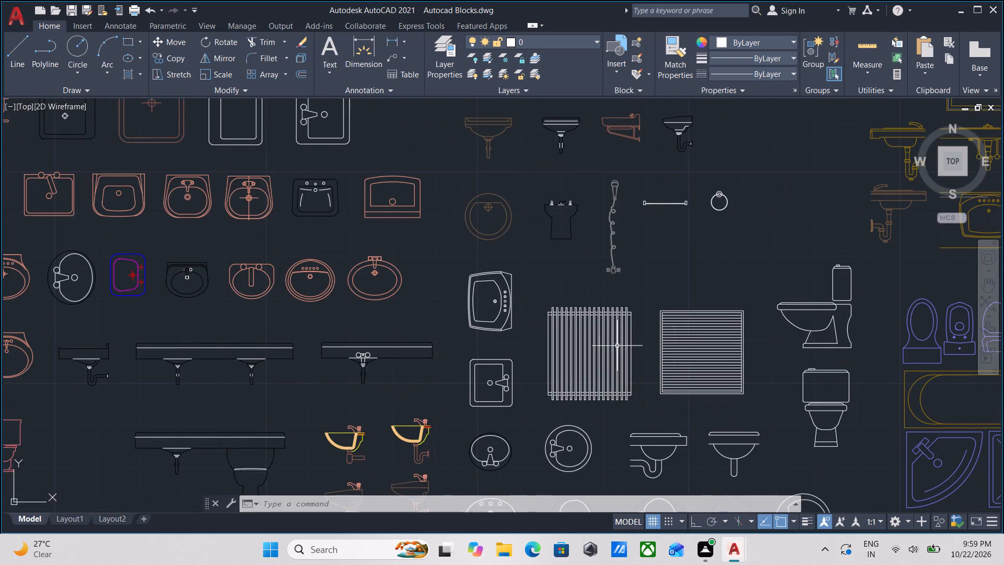
{"action": "scroll", "coordinate": [599, 320], "scroll_direction": "up", "scroll_amount": 2}
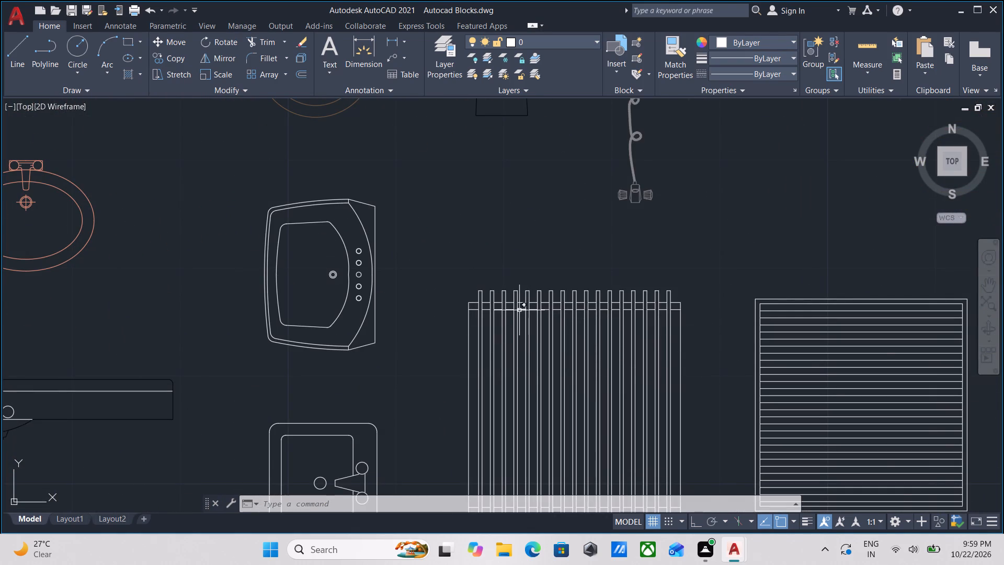
{"action": "scroll", "coordinate": [486, 312], "scroll_direction": "down", "scroll_amount": 3}
{"action": "middle_click_drag", "start_coordinate": [510, 271], "coordinate": [477, 393]}
{"action": "middle_click_drag", "start_coordinate": [588, 301], "coordinate": [390, 388]}
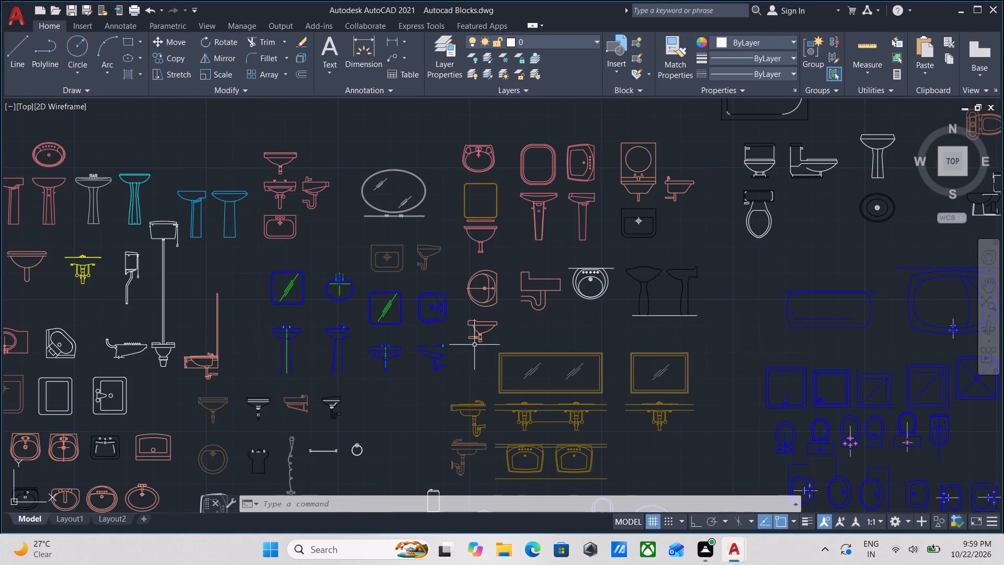
{"action": "scroll", "coordinate": [596, 250], "scroll_direction": "down", "scroll_amount": 2}
{"action": "middle_click_drag", "start_coordinate": [596, 250], "coordinate": [529, 371]}
{"action": "scroll", "coordinate": [389, 320], "scroll_direction": "down", "scroll_amount": 1}
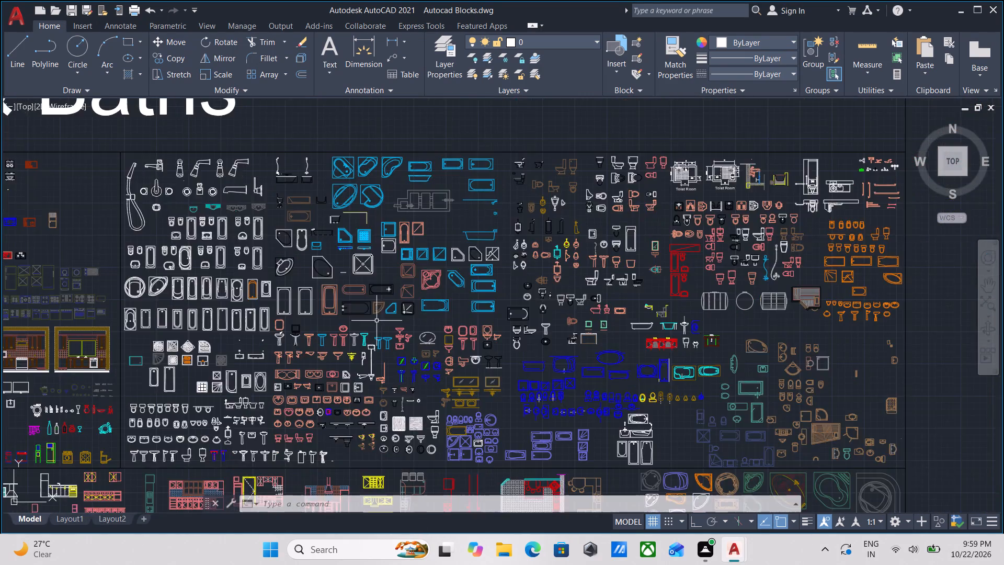
Look through the library past the kitchen layouts, Others symbols and office furniture to find the living room sofa sets.
{"action": "middle_click_drag", "start_coordinate": [376, 321], "coordinate": [566, 201]}
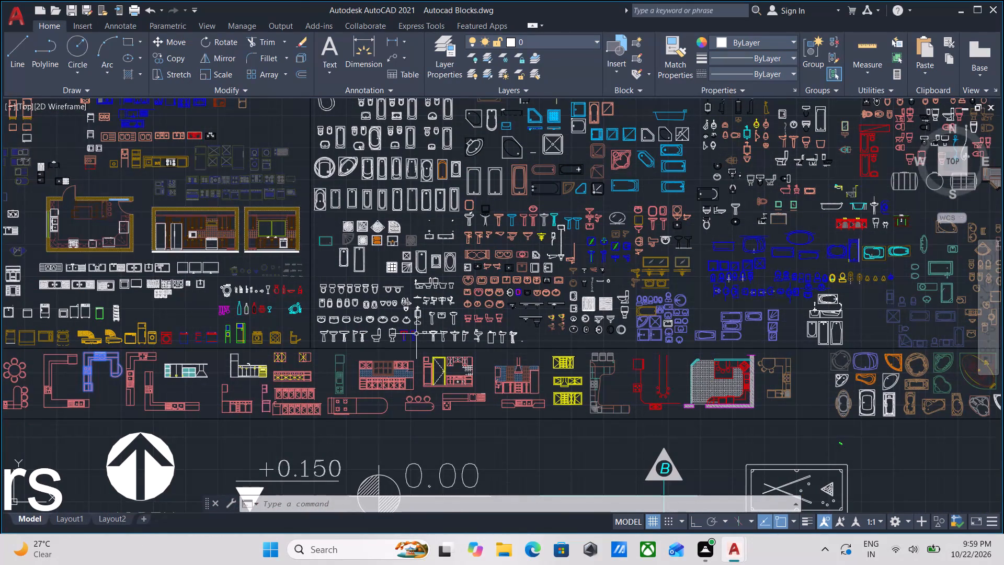
{"action": "middle_click_drag", "start_coordinate": [439, 328], "coordinate": [500, 212]}
{"action": "scroll", "coordinate": [377, 348], "scroll_direction": "down", "scroll_amount": 1}
{"action": "middle_click_drag", "start_coordinate": [377, 347], "coordinate": [377, 346]}
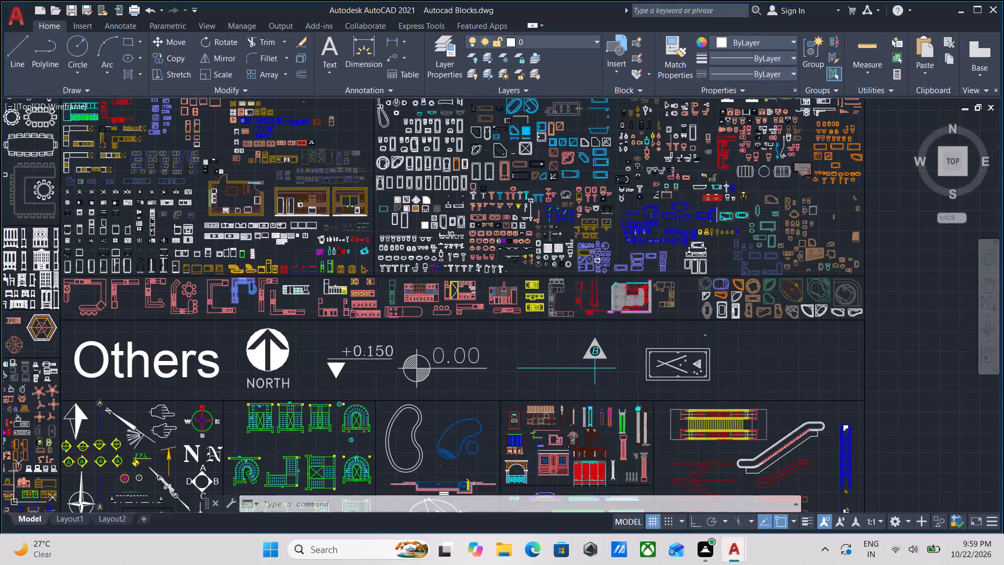
{"action": "middle_click_drag", "start_coordinate": [377, 346], "coordinate": [417, 323]}
{"action": "scroll", "coordinate": [417, 323], "scroll_direction": "down", "scroll_amount": 1}
{"action": "scroll", "coordinate": [445, 253], "scroll_direction": "up", "scroll_amount": 2}
{"action": "middle_click_drag", "start_coordinate": [412, 315], "coordinate": [540, 204]}
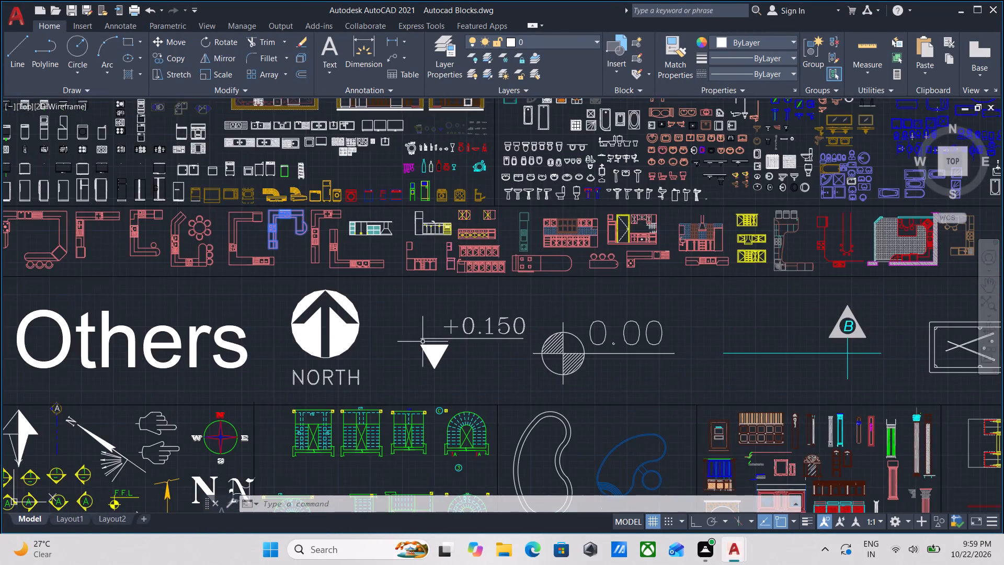
{"action": "scroll", "coordinate": [396, 363], "scroll_direction": "down", "scroll_amount": 1}
{"action": "middle_click_drag", "start_coordinate": [403, 341], "coordinate": [477, 216]}
{"action": "middle_click_drag", "start_coordinate": [361, 394], "coordinate": [651, 199]}
{"action": "scroll", "coordinate": [513, 269], "scroll_direction": "down", "scroll_amount": 1}
{"action": "scroll", "coordinate": [547, 328], "scroll_direction": "up", "scroll_amount": 1}
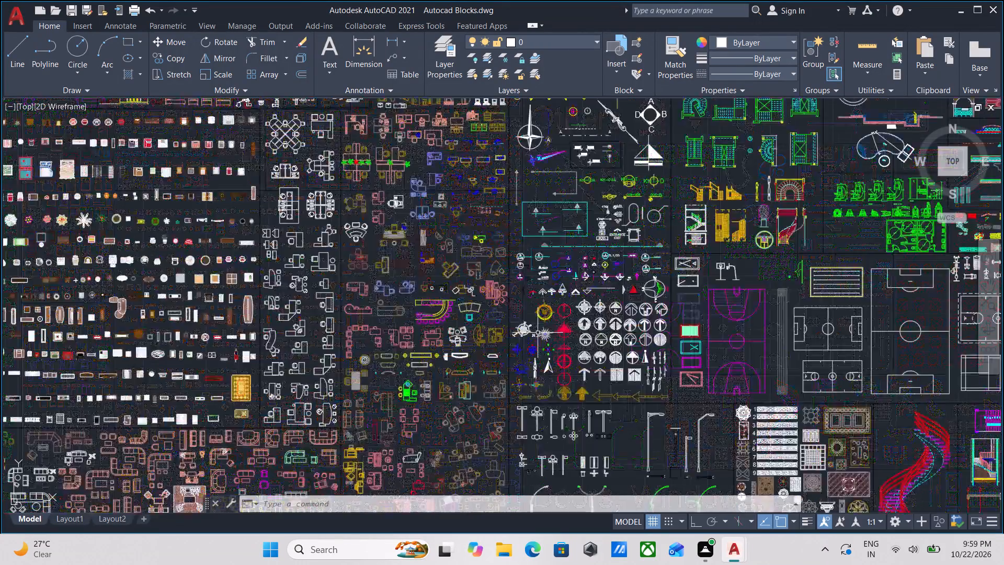
{"action": "scroll", "coordinate": [526, 344], "scroll_direction": "up", "scroll_amount": 1}
{"action": "middle_click_drag", "start_coordinate": [443, 387], "coordinate": [592, 262]}
{"action": "middle_click_drag", "start_coordinate": [394, 329], "coordinate": [501, 203]}
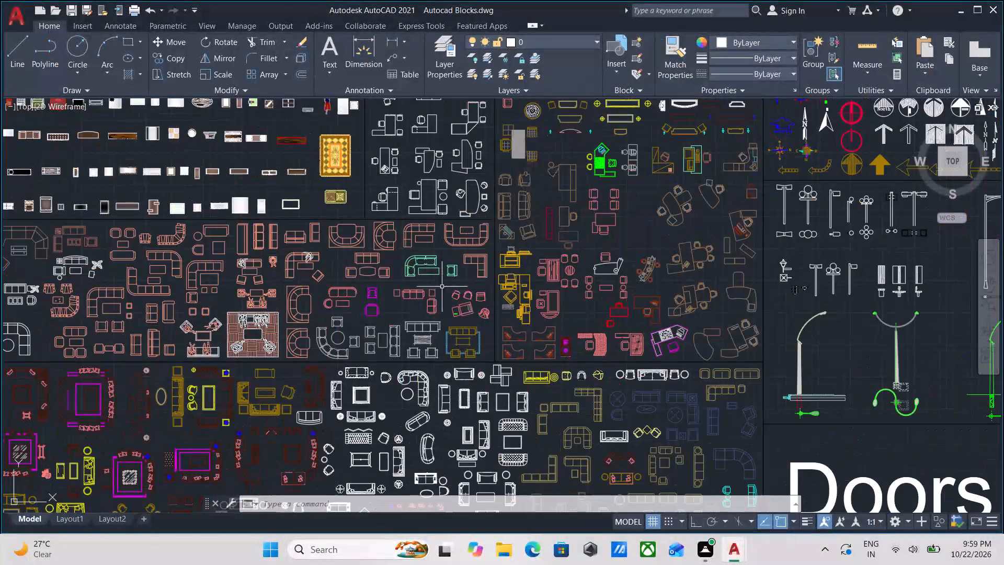
{"action": "middle_click_drag", "start_coordinate": [395, 328], "coordinate": [460, 175]}
Add the white sofa set with armchair, coffee table and side table to the selected counter and hanger rail; copy everything to the clipboard.
{"action": "scroll", "coordinate": [532, 357], "scroll_direction": "up", "scroll_amount": 1}
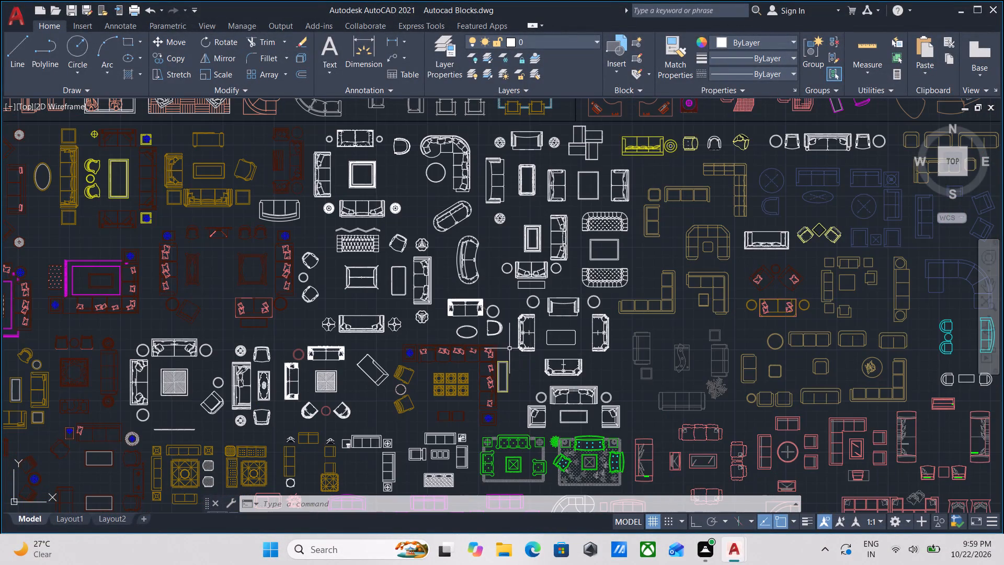
{"action": "scroll", "coordinate": [509, 348], "scroll_direction": "up", "scroll_amount": 2}
{"action": "scroll", "coordinate": [466, 307], "scroll_direction": "down", "scroll_amount": 2}
{"action": "middle_click_drag", "start_coordinate": [446, 287], "coordinate": [524, 180]}
{"action": "scroll", "coordinate": [347, 331], "scroll_direction": "up", "scroll_amount": 2}
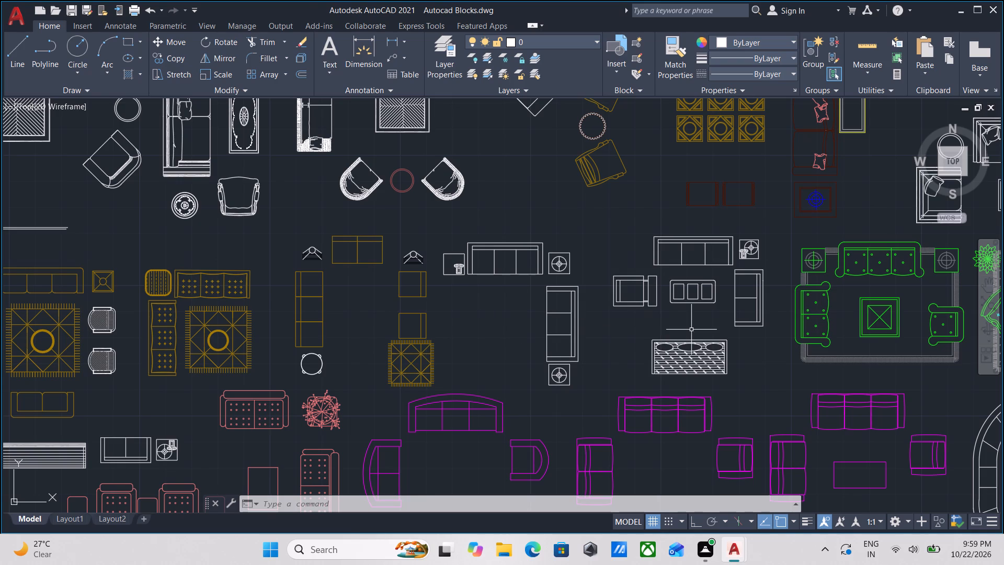
{"action": "scroll", "coordinate": [691, 330], "scroll_direction": "up", "scroll_amount": 1}
{"action": "left_click", "coordinate": [708, 328]}
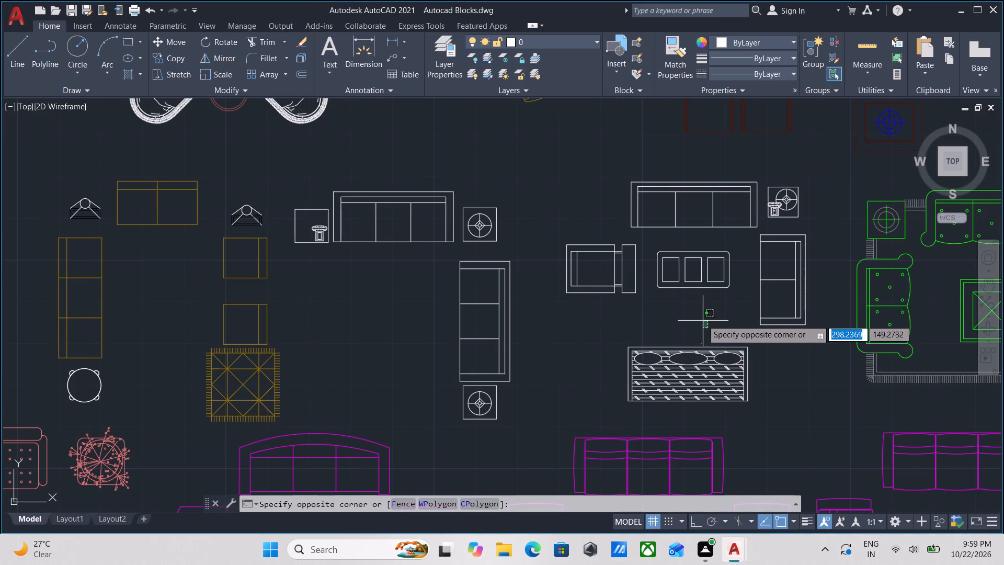
{"action": "left_click", "coordinate": [614, 169]}
{"action": "left_click", "coordinate": [799, 344]}
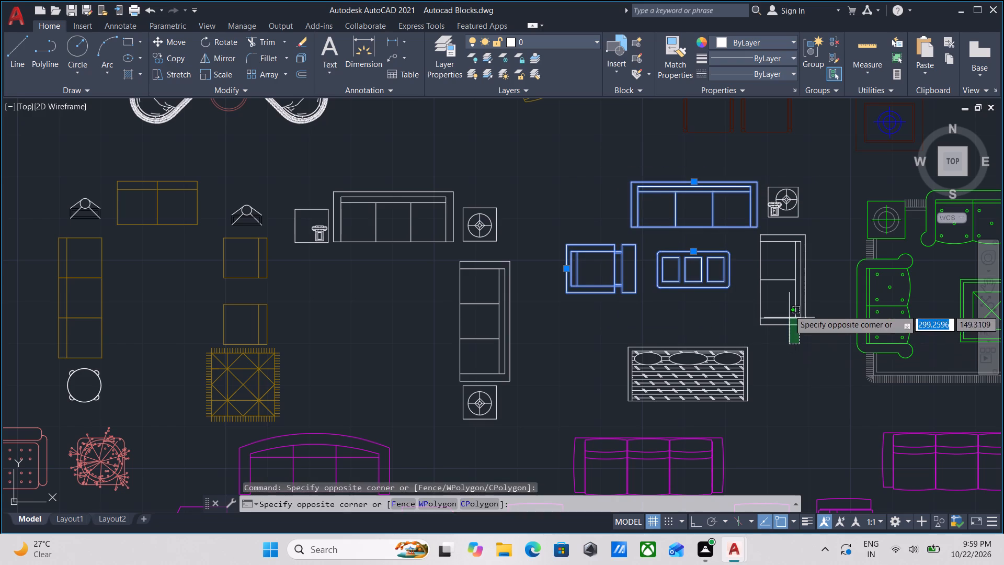
{"action": "left_click", "coordinate": [672, 162]}
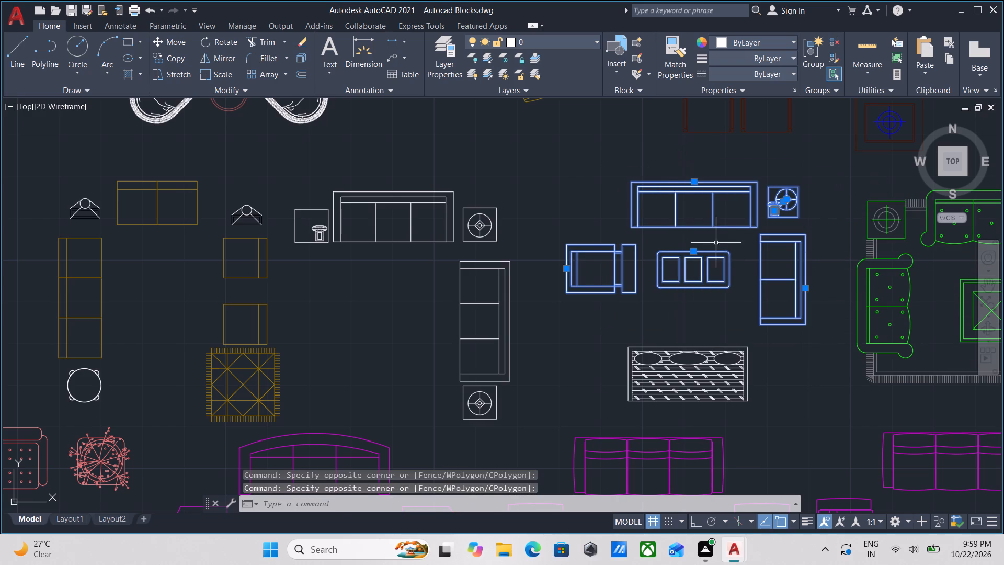
{"action": "middle_click_drag", "start_coordinate": [727, 248], "coordinate": [740, 335]}
{"action": "scroll", "coordinate": [727, 248], "scroll_direction": "down", "scroll_amount": 1}
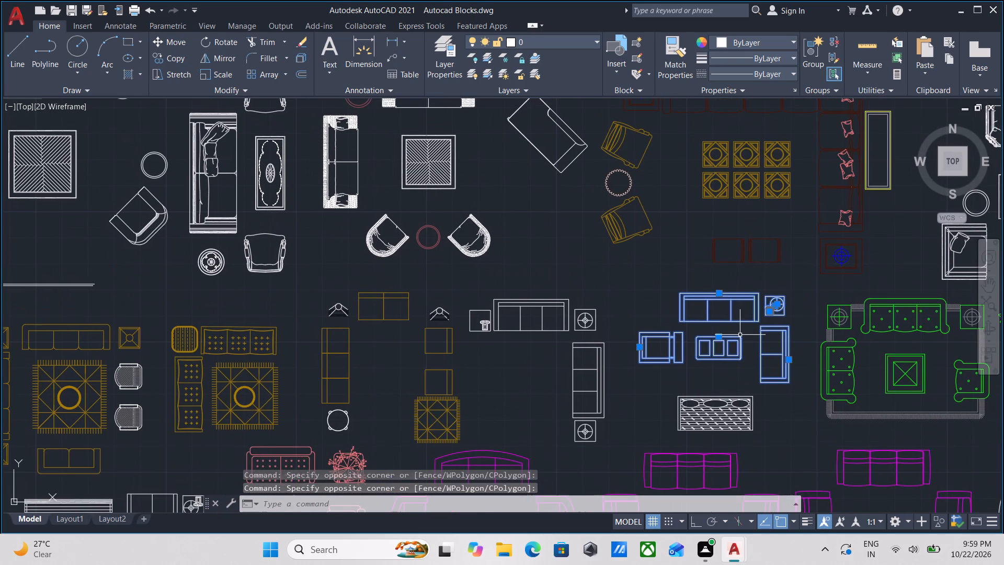
{"action": "key", "text": "ctrl+c"}
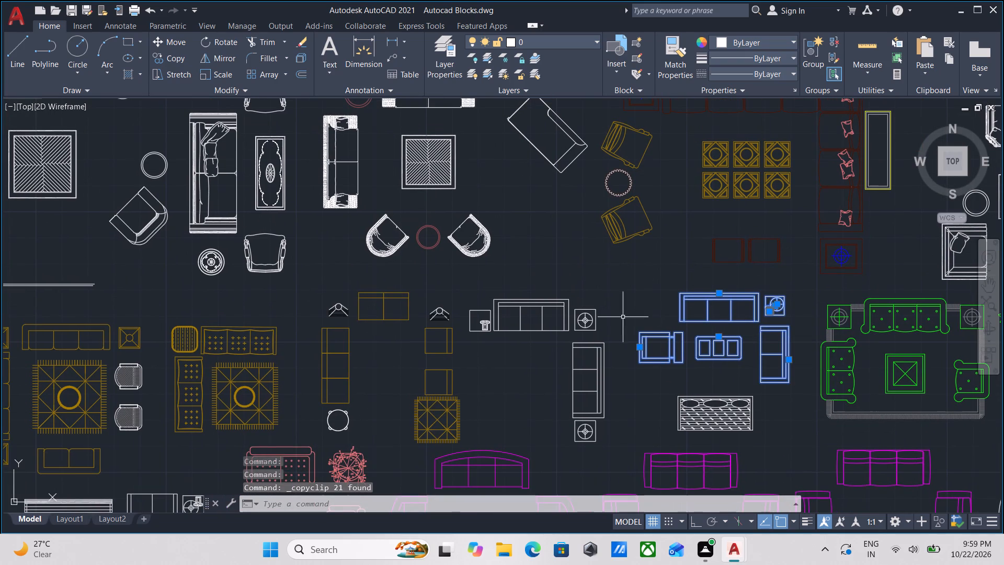
Examine the sofa sets and corner sofas below the selected white sofa set for further living room furniture.
{"action": "middle_click_drag", "start_coordinate": [538, 364], "coordinate": [529, 183]}
{"action": "scroll", "coordinate": [623, 349], "scroll_direction": "down", "scroll_amount": 3}
{"action": "middle_click_drag", "start_coordinate": [624, 343], "coordinate": [623, 250]}
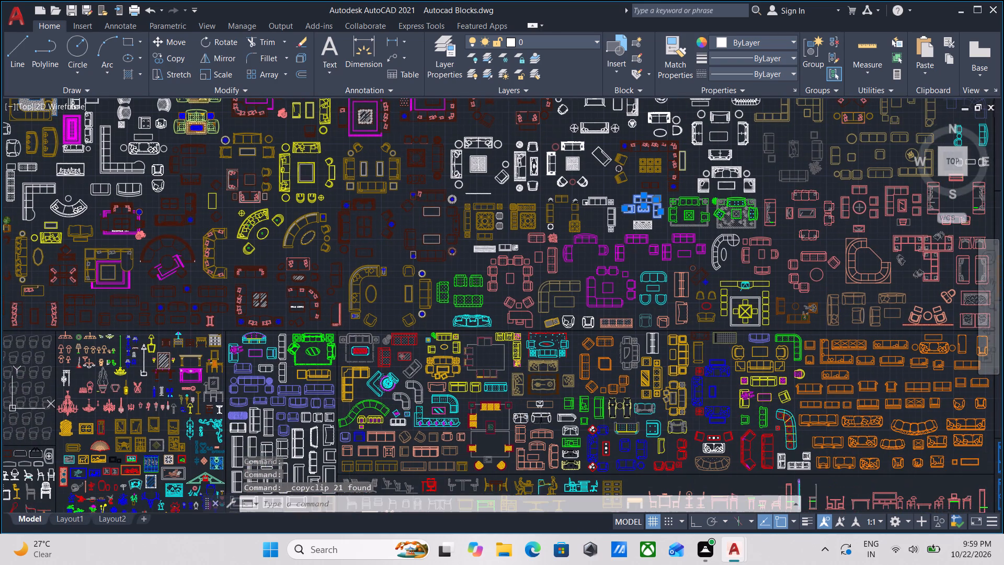
{"action": "scroll", "coordinate": [596, 269], "scroll_direction": "up", "scroll_amount": 3}
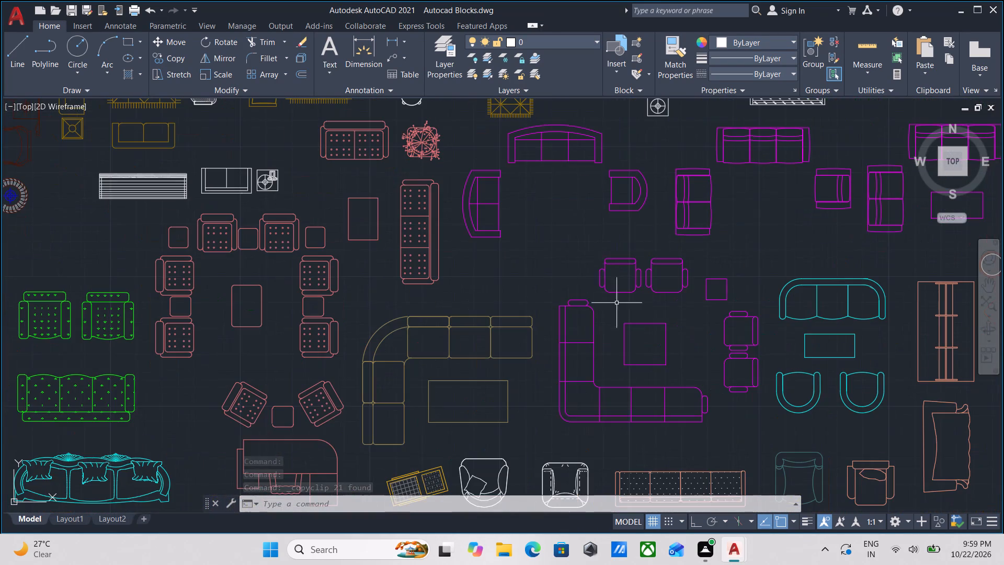
{"action": "scroll", "coordinate": [657, 317], "scroll_direction": "down", "scroll_amount": 1}
{"action": "scroll", "coordinate": [617, 356], "scroll_direction": "down", "scroll_amount": 2}
{"action": "middle_click_drag", "start_coordinate": [613, 354], "coordinate": [599, 295]}
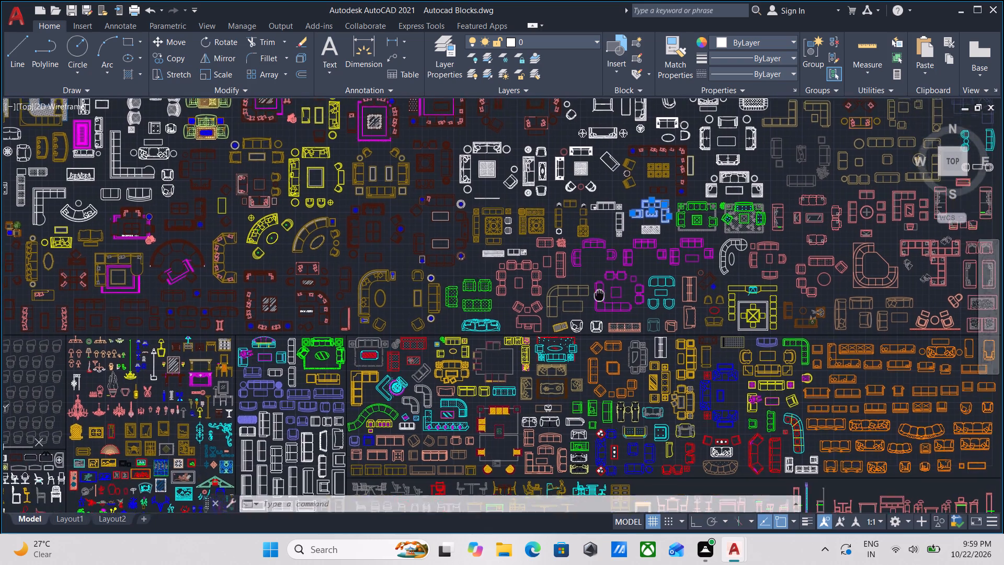
{"action": "scroll", "coordinate": [509, 358], "scroll_direction": "up", "scroll_amount": 3}
{"action": "scroll", "coordinate": [533, 333], "scroll_direction": "down", "scroll_amount": 1}
{"action": "middle_click_drag", "start_coordinate": [533, 333], "coordinate": [540, 291]}
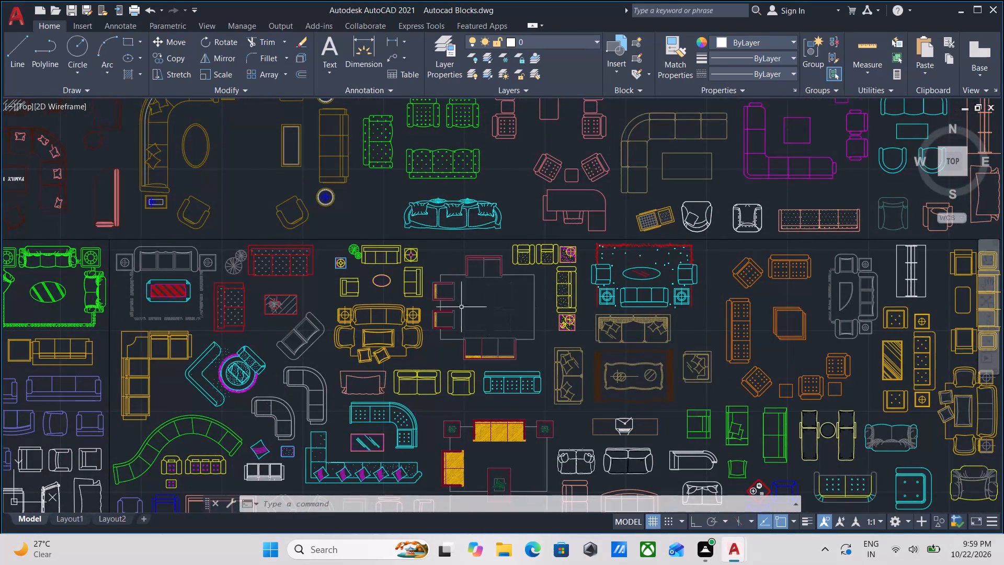
{"action": "scroll", "coordinate": [390, 282], "scroll_direction": "up", "scroll_amount": 1}
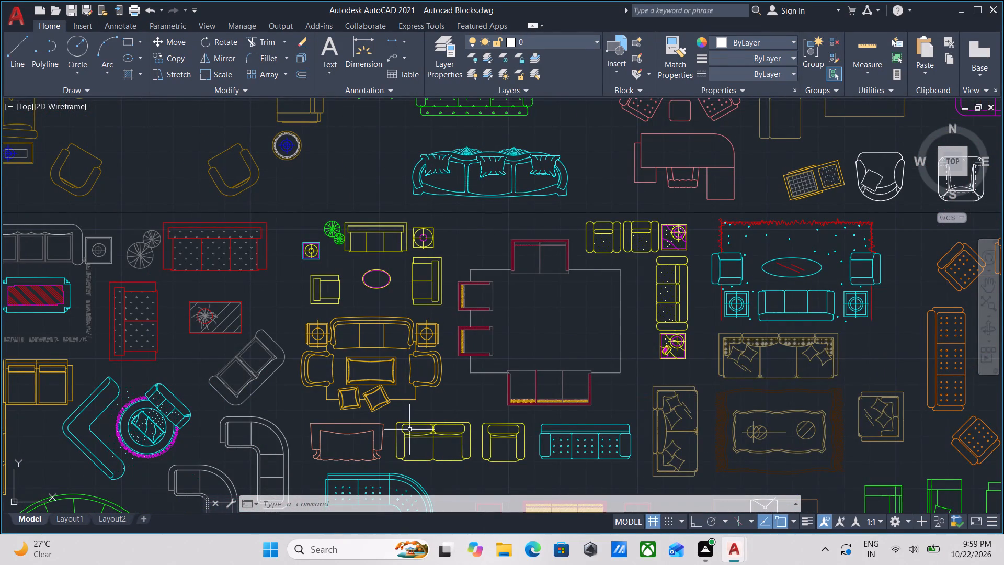
{"action": "middle_click_drag", "start_coordinate": [428, 383], "coordinate": [484, 332]}
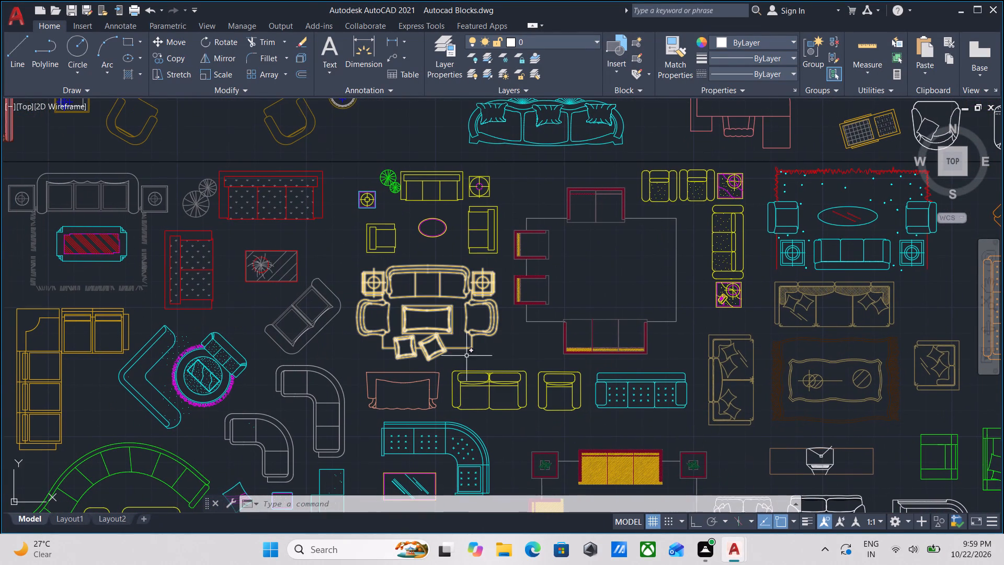
{"action": "middle_click_drag", "start_coordinate": [552, 368], "coordinate": [550, 286]}
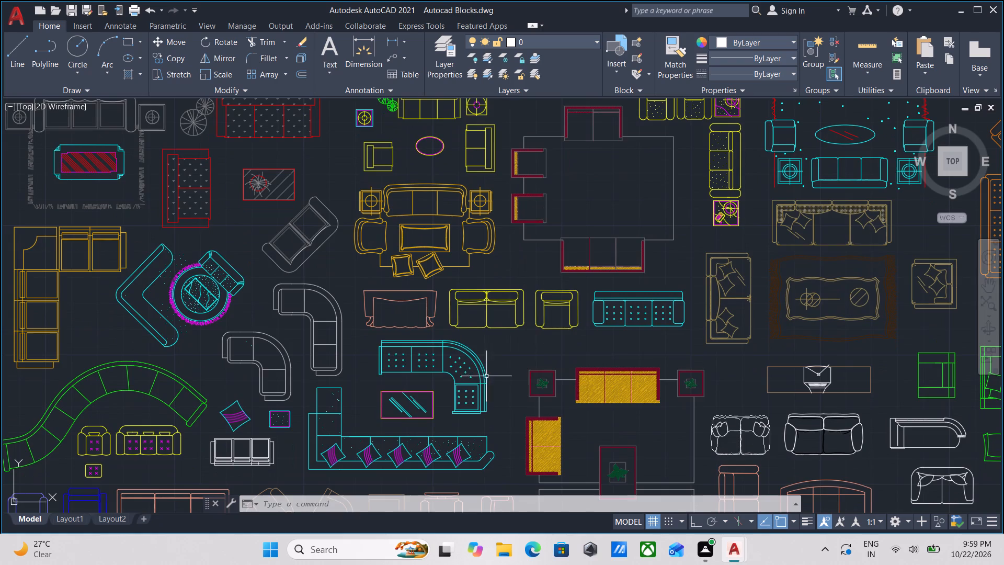
{"action": "scroll", "coordinate": [485, 376], "scroll_direction": "down", "scroll_amount": 1}
{"action": "middle_click_drag", "start_coordinate": [486, 372], "coordinate": [488, 336]}
{"action": "scroll", "coordinate": [492, 404], "scroll_direction": "up", "scroll_amount": 2}
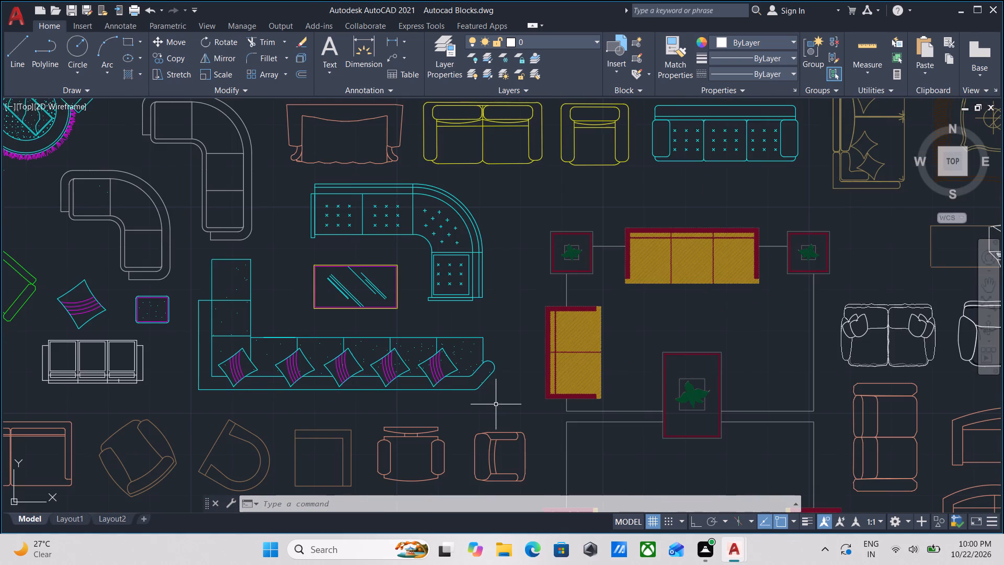
{"action": "left_click", "coordinate": [504, 395]}
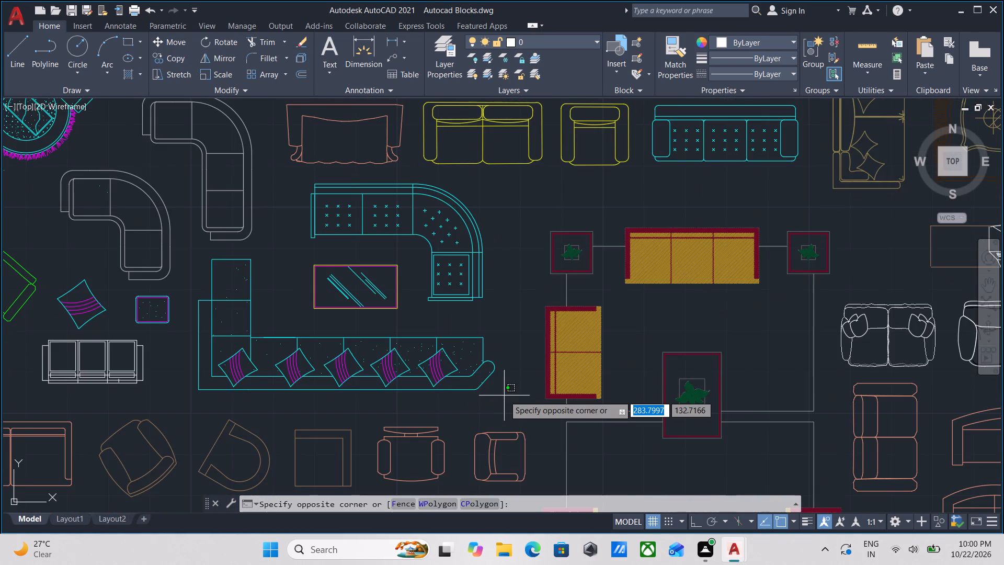
{"action": "key", "text": "Escape"}
{"action": "scroll", "coordinate": [505, 395], "scroll_direction": "down", "scroll_amount": 3}
{"action": "middle_click_drag", "start_coordinate": [505, 395], "coordinate": [500, 496]}
{"action": "middle_click_drag", "start_coordinate": [522, 388], "coordinate": [524, 449]}
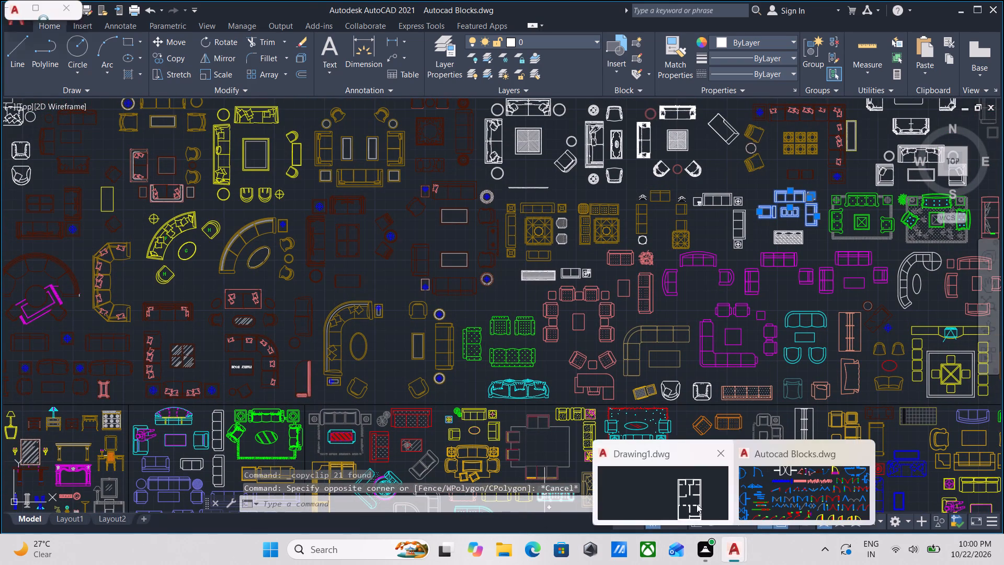
Switch to Drawing1.dwg and paste the copied furniture and fixture blocks in the empty space above the floor plan.
{"action": "left_click", "coordinate": [691, 501]}
{"action": "middle_click_drag", "start_coordinate": [658, 359], "coordinate": [643, 420]}
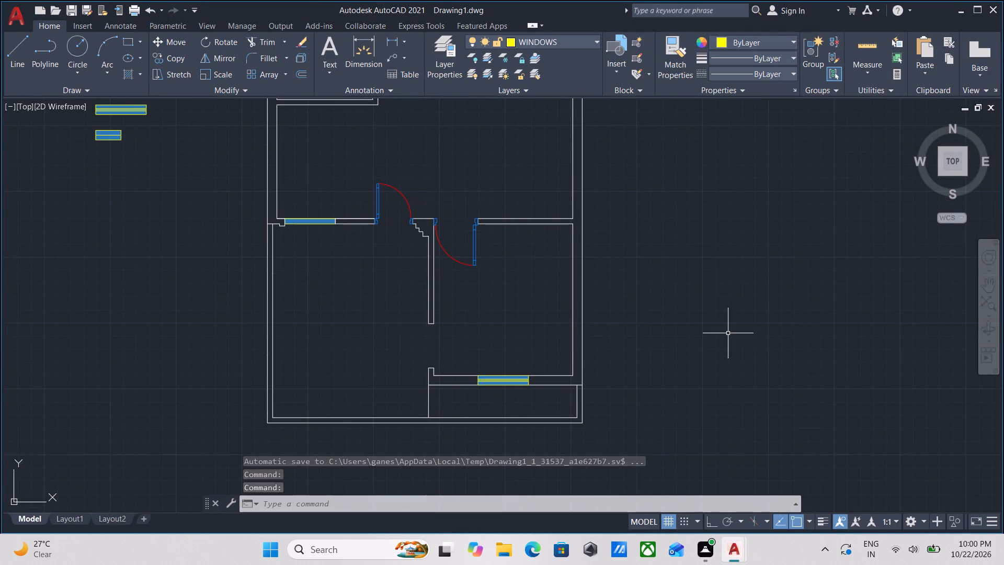
{"action": "key", "text": "ctrl+v"}
{"action": "middle_click_drag", "start_coordinate": [703, 286], "coordinate": [681, 530]}
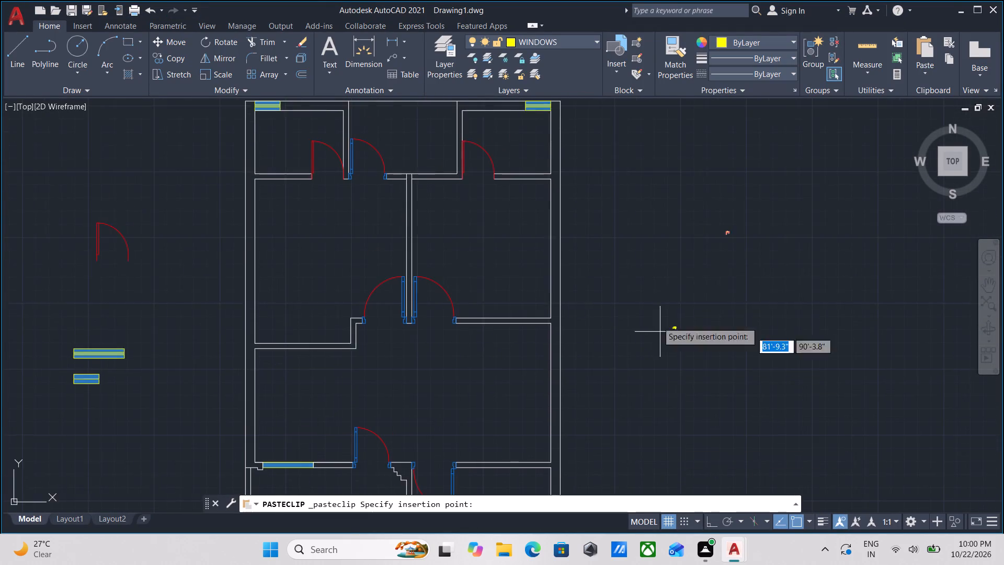
{"action": "scroll", "coordinate": [635, 284], "scroll_direction": "down", "scroll_amount": 1}
{"action": "middle_click_drag", "start_coordinate": [629, 288], "coordinate": [631, 441]}
{"action": "scroll", "coordinate": [471, 271], "scroll_direction": "up", "scroll_amount": 2}
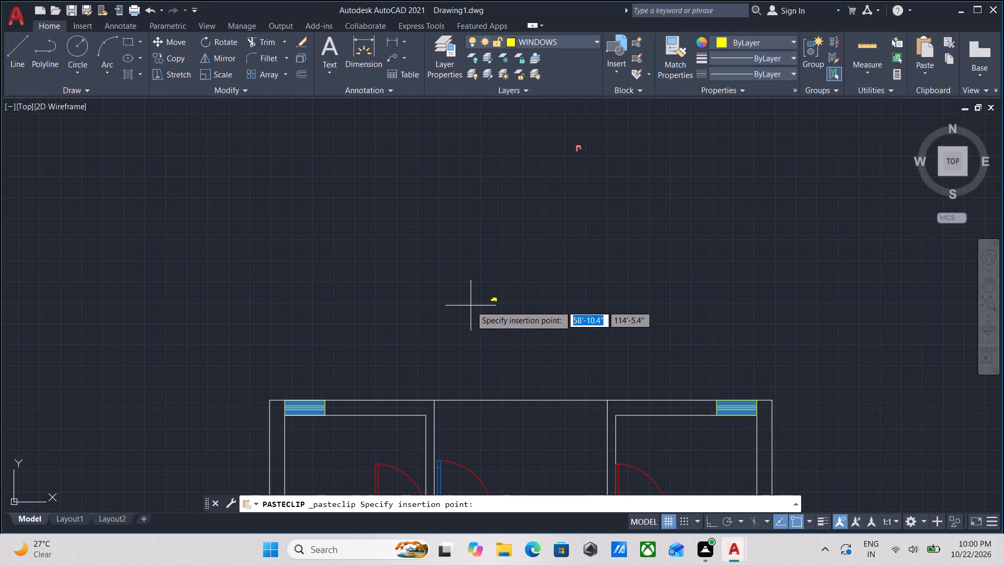
{"action": "left_click", "coordinate": [471, 306]}
Move the pasted hanger rail block onto the left bedroom's left wall, near its lower corner.
{"action": "scroll", "coordinate": [512, 313], "scroll_direction": "up", "scroll_amount": 2}
{"action": "scroll", "coordinate": [438, 265], "scroll_direction": "up", "scroll_amount": 2}
{"action": "middle_click_drag", "start_coordinate": [617, 310], "coordinate": [607, 308]}
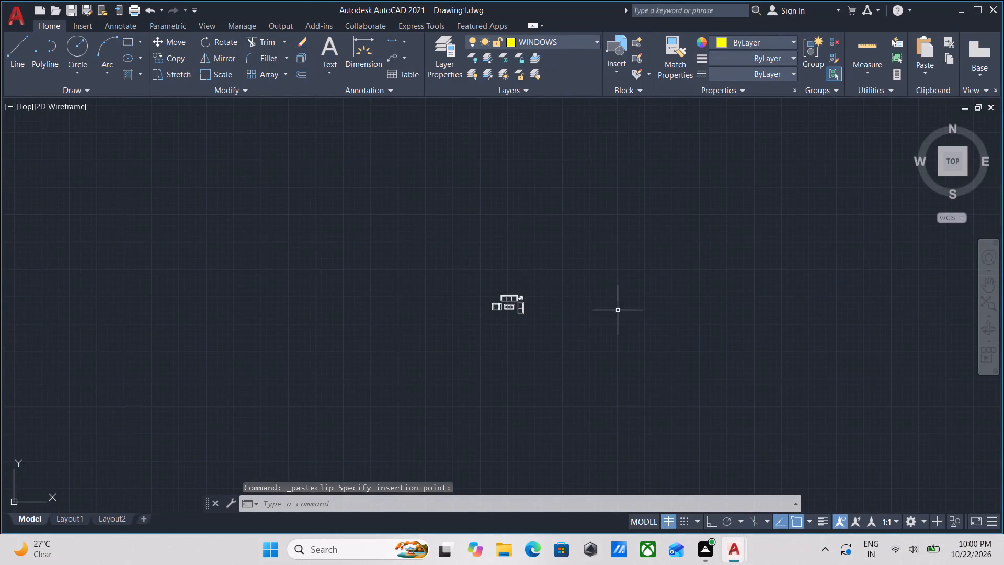
{"action": "middle_click_drag", "start_coordinate": [607, 308], "coordinate": [406, 286]}
{"action": "middle_click_drag", "start_coordinate": [594, 341], "coordinate": [428, 286]}
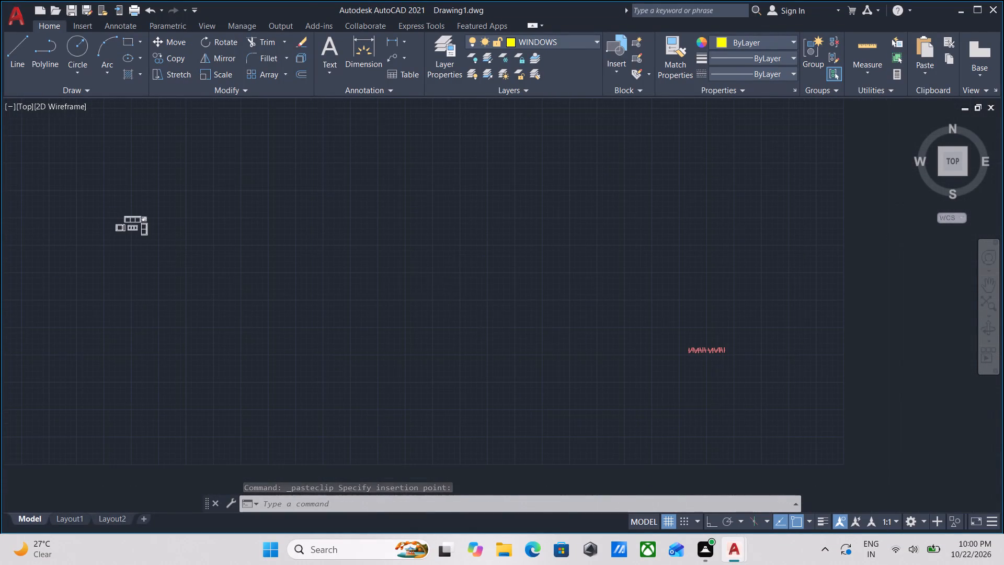
{"action": "left_click_drag", "start_coordinate": [779, 403], "coordinate": [763, 392]}
{"action": "left_click", "coordinate": [643, 315]}
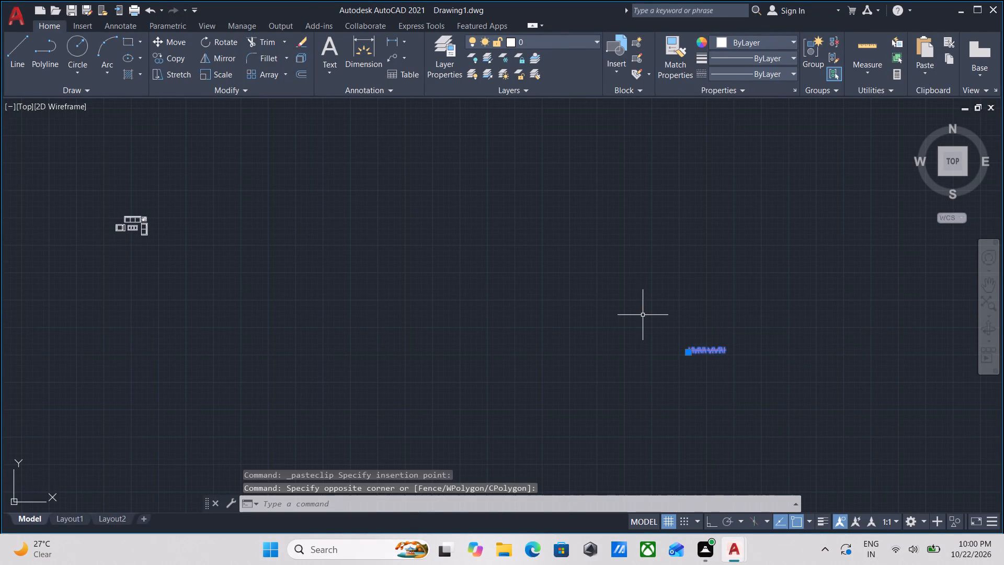
{"action": "scroll", "coordinate": [728, 346], "scroll_direction": "up", "scroll_amount": 2}
{"action": "scroll", "coordinate": [684, 377], "scroll_direction": "up", "scroll_amount": 1}
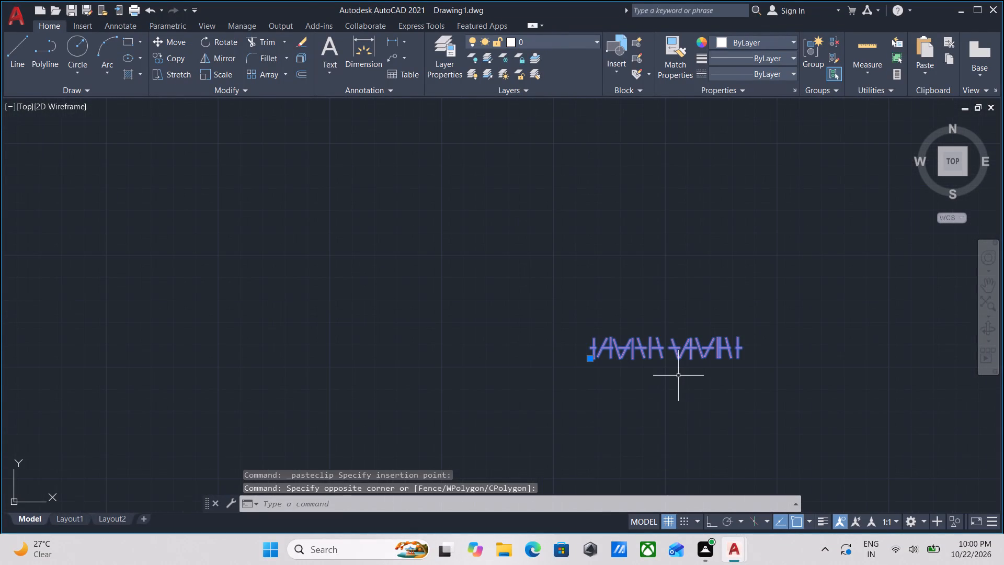
{"action": "left_click", "coordinate": [589, 358]}
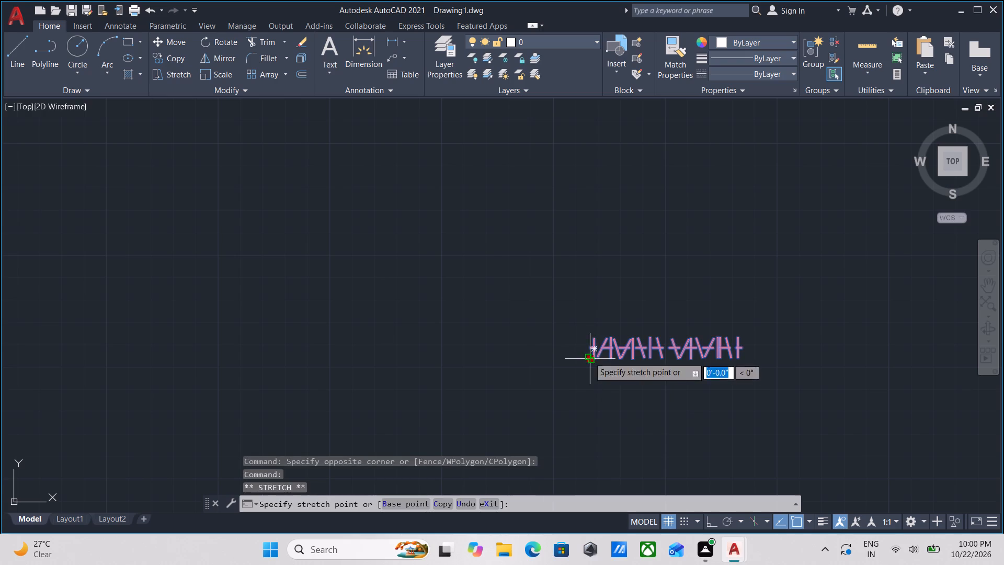
{"action": "scroll", "coordinate": [483, 403], "scroll_direction": "down", "scroll_amount": 3}
{"action": "middle_click_drag", "start_coordinate": [483, 403], "coordinate": [593, 269]}
{"action": "scroll", "coordinate": [640, 327], "scroll_direction": "down", "scroll_amount": 7}
{"action": "middle_click_drag", "start_coordinate": [604, 376], "coordinate": [604, 347]}
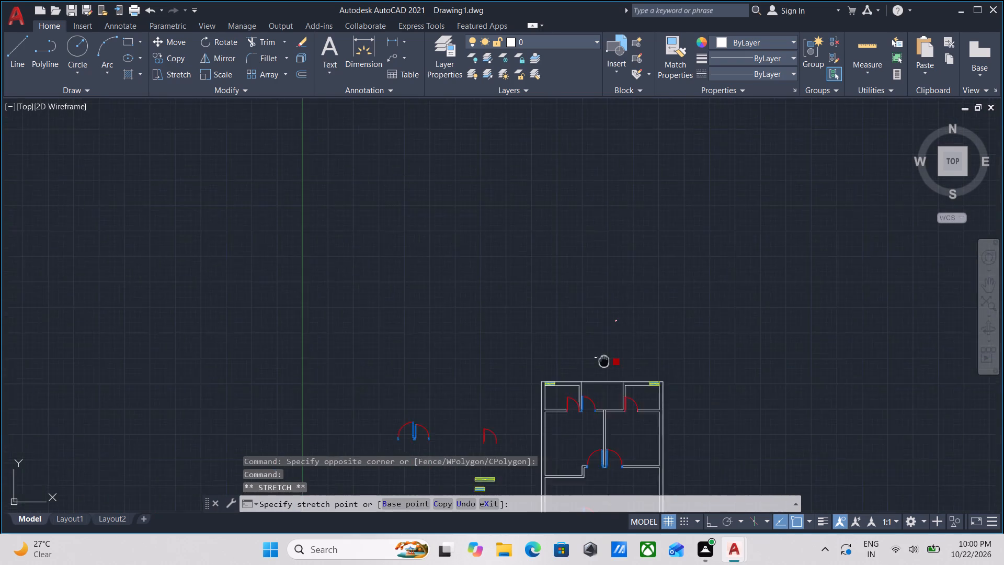
{"action": "middle_click_drag", "start_coordinate": [604, 347], "coordinate": [642, 221]}
{"action": "scroll", "coordinate": [604, 306], "scroll_direction": "up", "scroll_amount": 3}
{"action": "scroll", "coordinate": [536, 352], "scroll_direction": "up", "scroll_amount": 4}
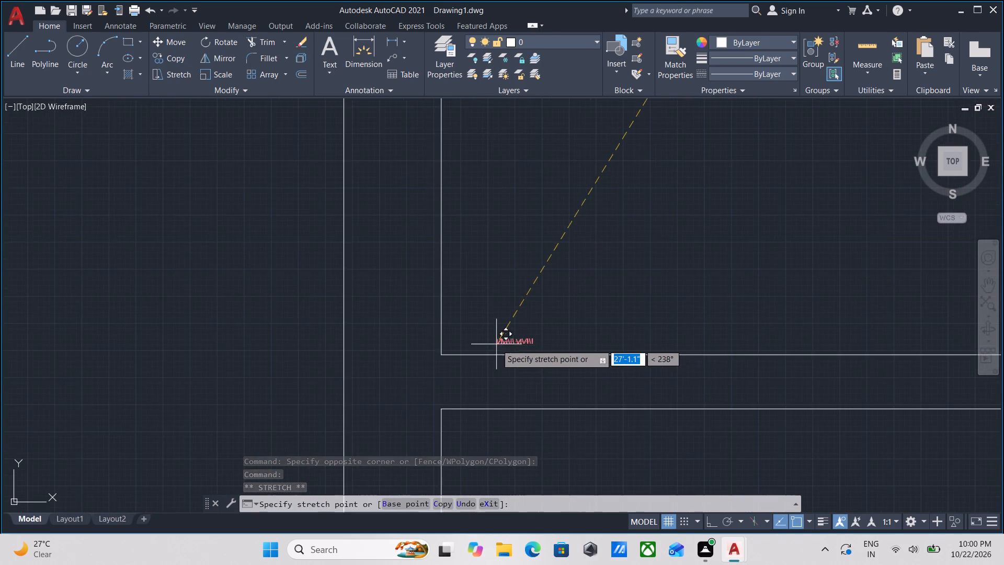
{"action": "scroll", "coordinate": [496, 344], "scroll_direction": "up", "scroll_amount": 2}
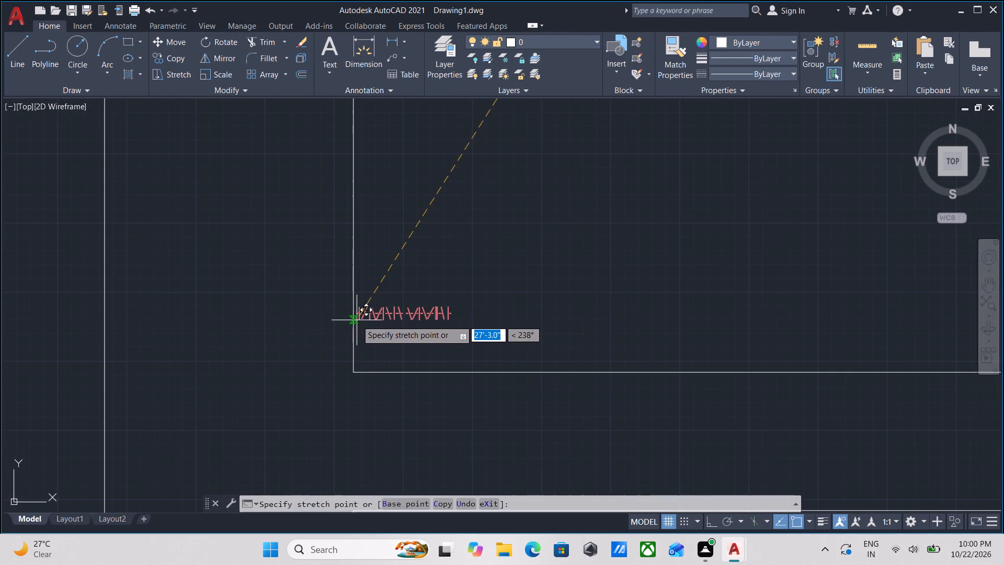
{"action": "left_click", "coordinate": [357, 320]}
{"action": "scroll", "coordinate": [423, 344], "scroll_direction": "up", "scroll_amount": 1}
{"action": "key", "text": "Escape"}
Scale the hanger rail block from its left end by about 2'-2.7" to span the bedroom's lower wall.
{"action": "left_click_drag", "start_coordinate": [429, 354], "coordinate": [419, 343]}
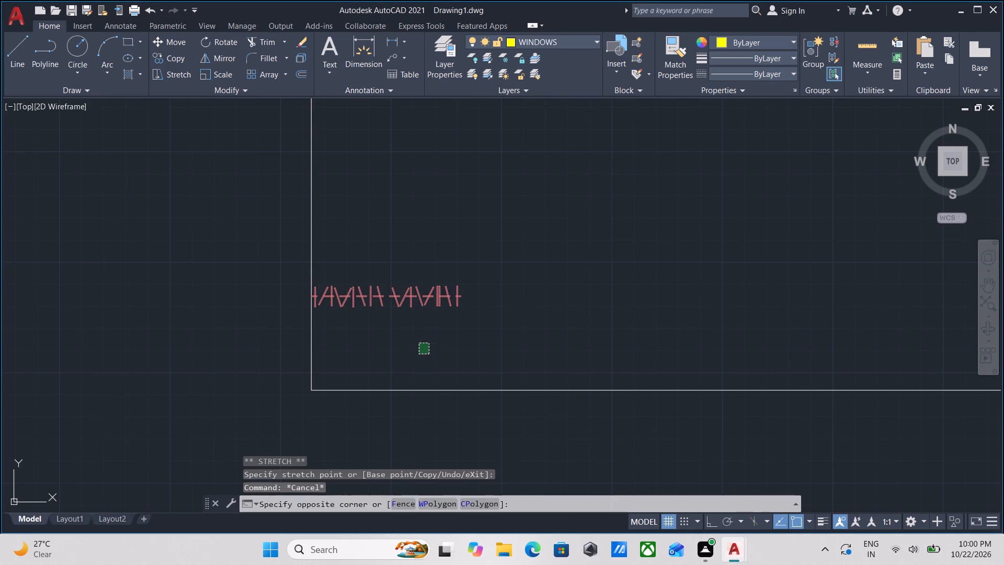
{"action": "left_click", "coordinate": [344, 262]}
{"action": "type", "text": "SCA"}
{"action": "key", "text": "Return"}
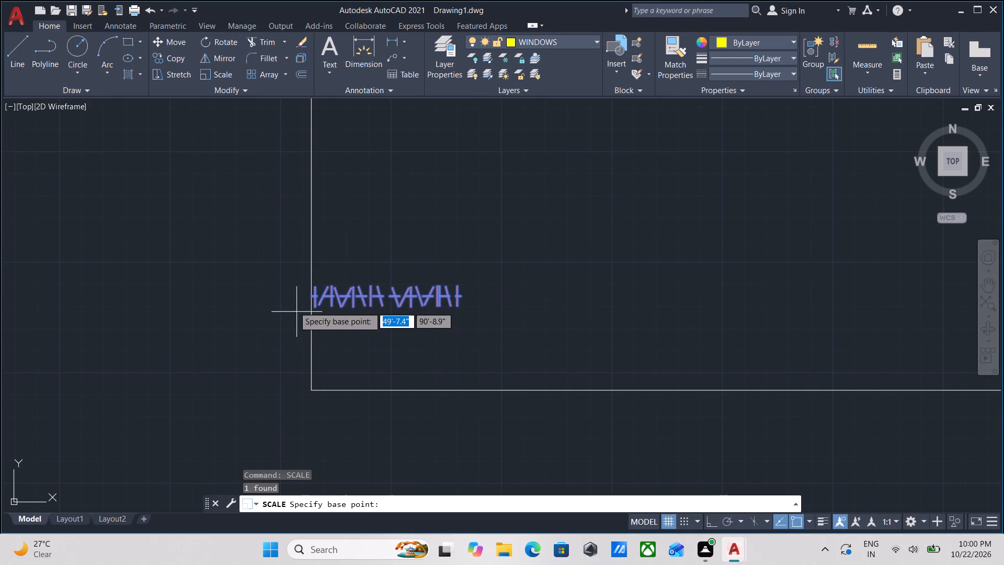
{"action": "scroll", "coordinate": [310, 305], "scroll_direction": "up", "scroll_amount": 3}
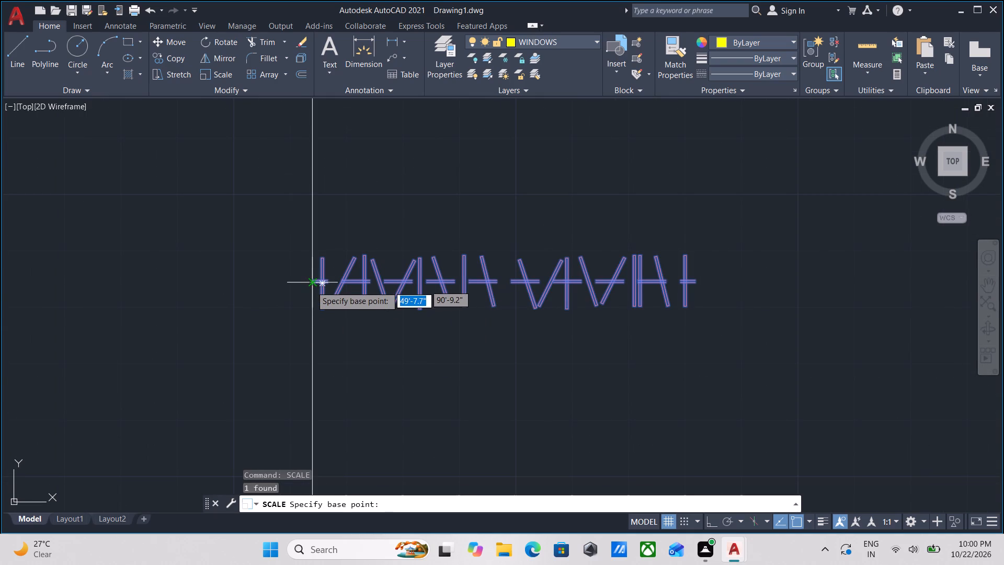
{"action": "left_click", "coordinate": [311, 286]}
{"action": "middle_click_drag", "start_coordinate": [919, 314], "coordinate": [551, 292]}
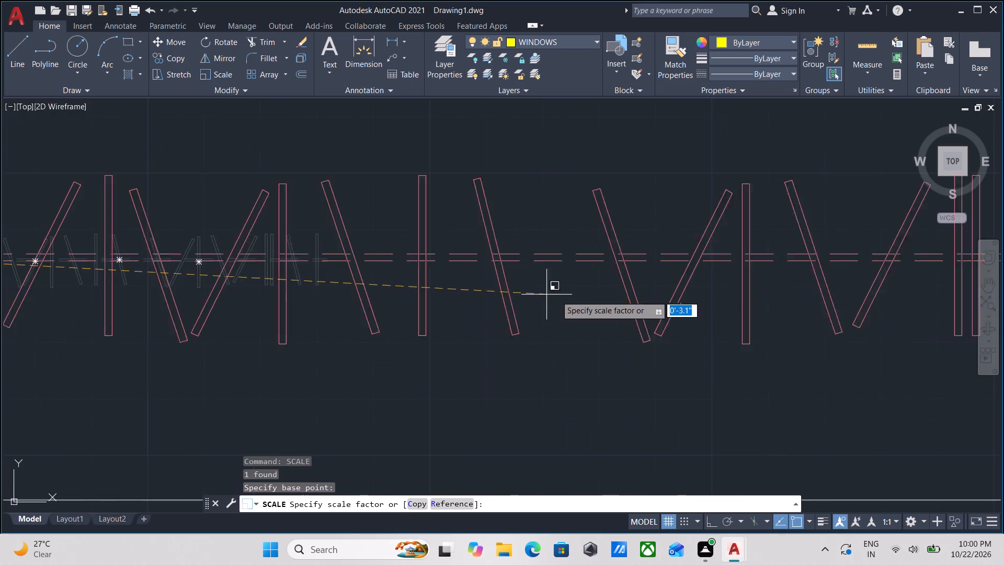
{"action": "scroll", "coordinate": [580, 298], "scroll_direction": "down", "scroll_amount": 4}
{"action": "middle_click_drag", "start_coordinate": [580, 298], "coordinate": [410, 280]}
{"action": "scroll", "coordinate": [668, 249], "scroll_direction": "down", "scroll_amount": 1}
{"action": "middle_click_drag", "start_coordinate": [668, 249], "coordinate": [386, 251]}
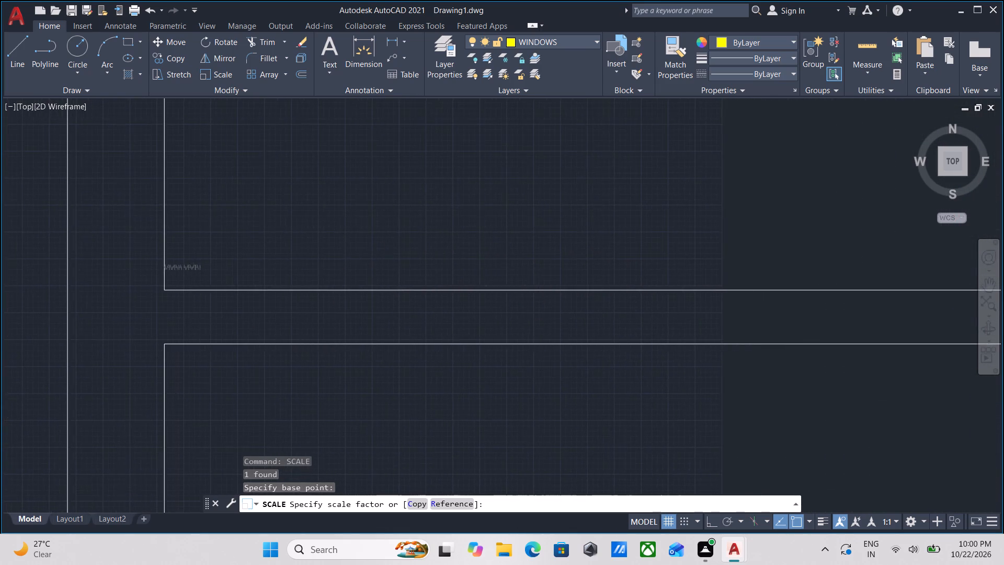
{"action": "middle_click_drag", "start_coordinate": [386, 251], "coordinate": [315, 255]}
{"action": "middle_click_drag", "start_coordinate": [642, 260], "coordinate": [321, 237]}
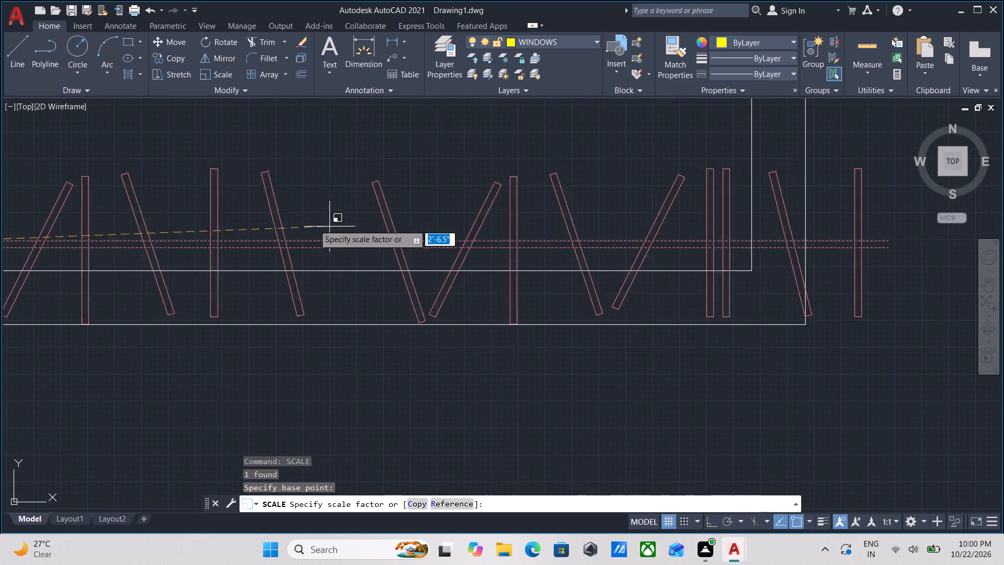
{"action": "left_click", "coordinate": [258, 211]}
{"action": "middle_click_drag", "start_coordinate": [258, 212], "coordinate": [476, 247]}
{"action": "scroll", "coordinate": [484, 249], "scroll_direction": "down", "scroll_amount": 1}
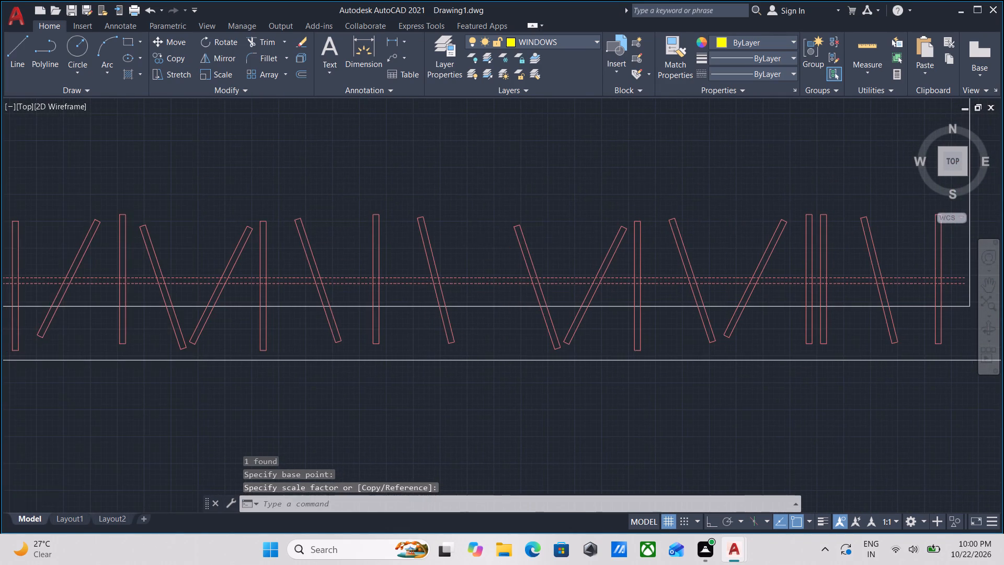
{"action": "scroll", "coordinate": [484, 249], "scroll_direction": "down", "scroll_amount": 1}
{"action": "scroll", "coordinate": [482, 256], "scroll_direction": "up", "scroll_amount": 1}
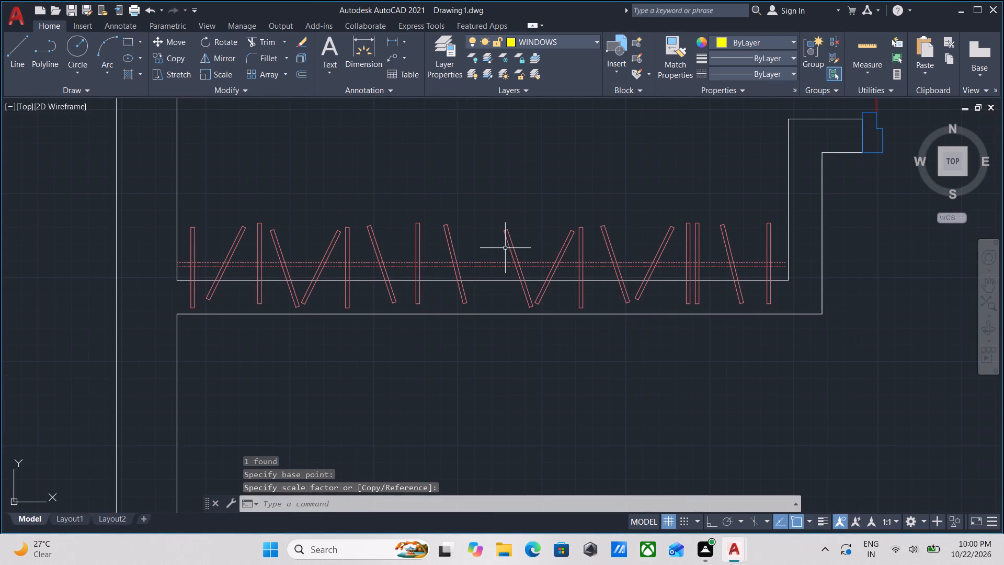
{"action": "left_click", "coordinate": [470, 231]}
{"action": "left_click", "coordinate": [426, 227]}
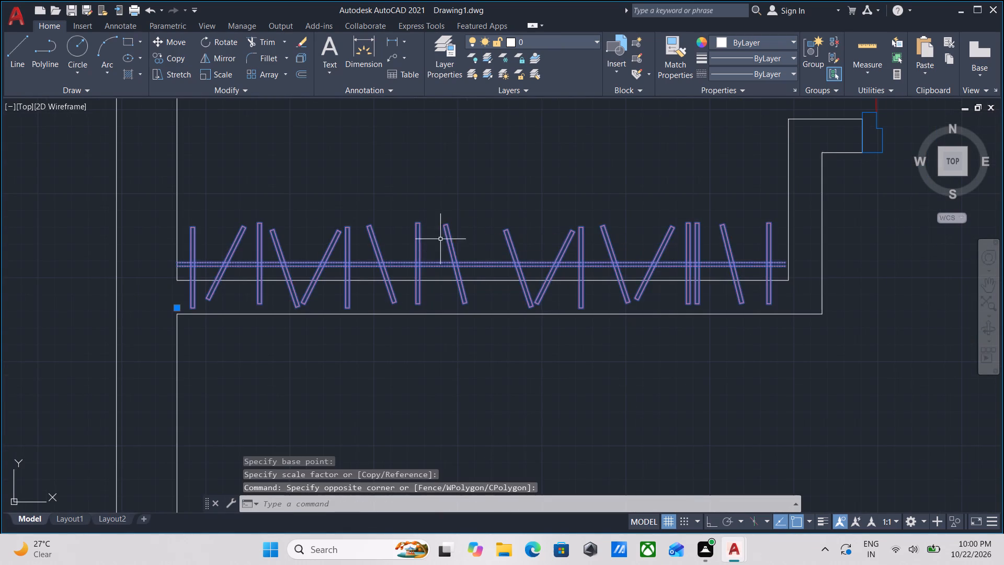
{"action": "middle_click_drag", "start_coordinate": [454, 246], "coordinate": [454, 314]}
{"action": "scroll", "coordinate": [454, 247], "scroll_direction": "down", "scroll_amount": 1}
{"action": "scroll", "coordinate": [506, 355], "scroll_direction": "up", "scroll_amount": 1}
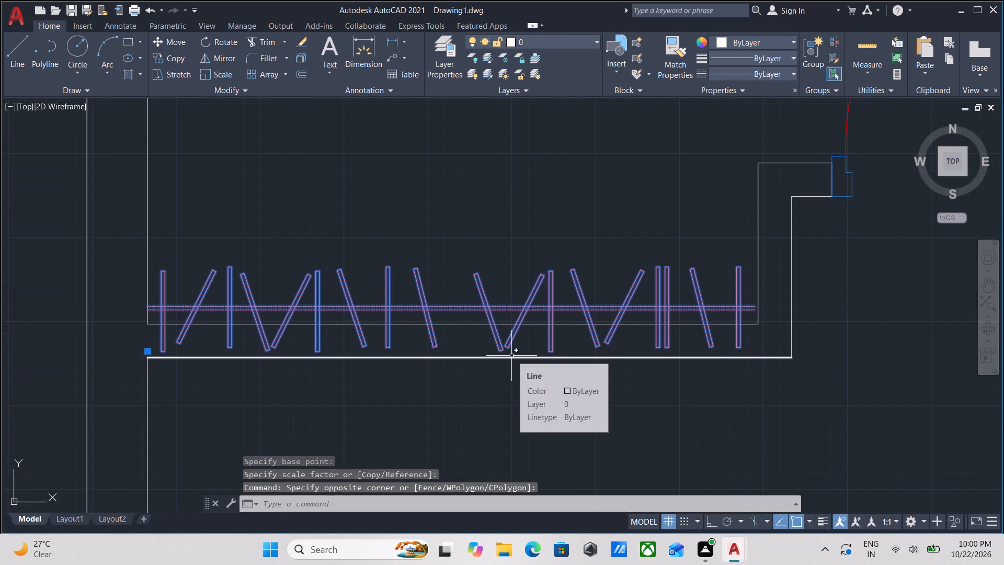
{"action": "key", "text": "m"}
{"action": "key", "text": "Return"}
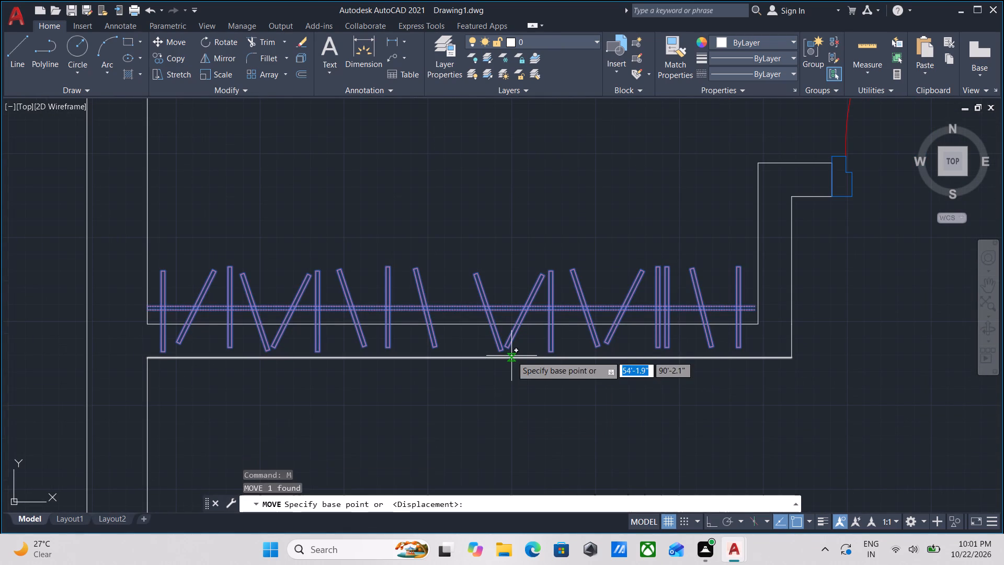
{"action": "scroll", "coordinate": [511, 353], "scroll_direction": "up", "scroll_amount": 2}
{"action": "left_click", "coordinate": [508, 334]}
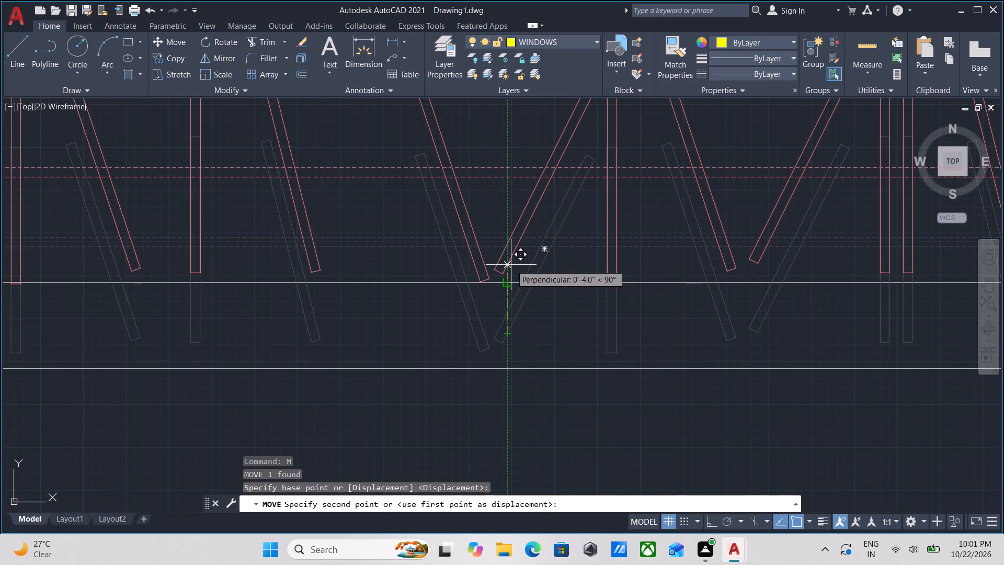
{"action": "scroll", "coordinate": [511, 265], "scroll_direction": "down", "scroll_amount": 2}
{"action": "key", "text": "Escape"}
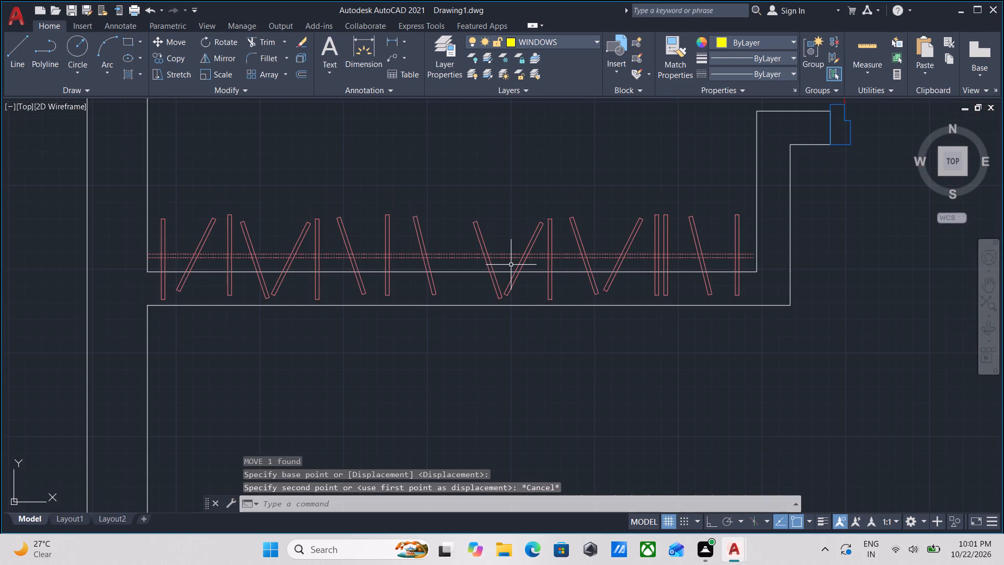
Move the hanger rail block straight up about 4.4" with Ortho on, clear of the bedroom's lower wall.
{"action": "scroll", "coordinate": [433, 265], "scroll_direction": "up", "scroll_amount": 1}
{"action": "left_click", "coordinate": [449, 264]}
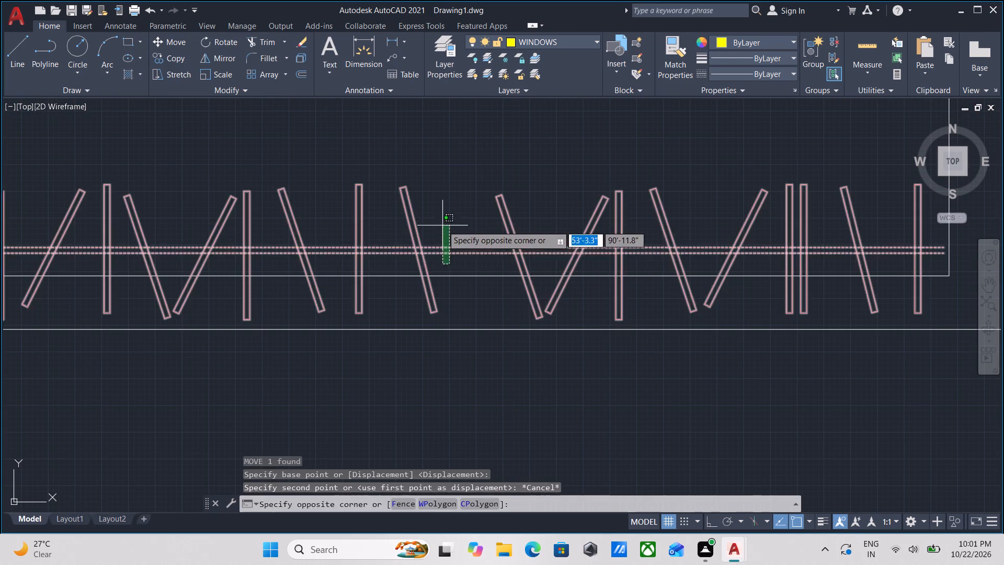
{"action": "left_click", "coordinate": [442, 225]}
{"action": "scroll", "coordinate": [436, 261], "scroll_direction": "down", "scroll_amount": 1}
{"action": "middle_click_drag", "start_coordinate": [441, 253], "coordinate": [458, 235]}
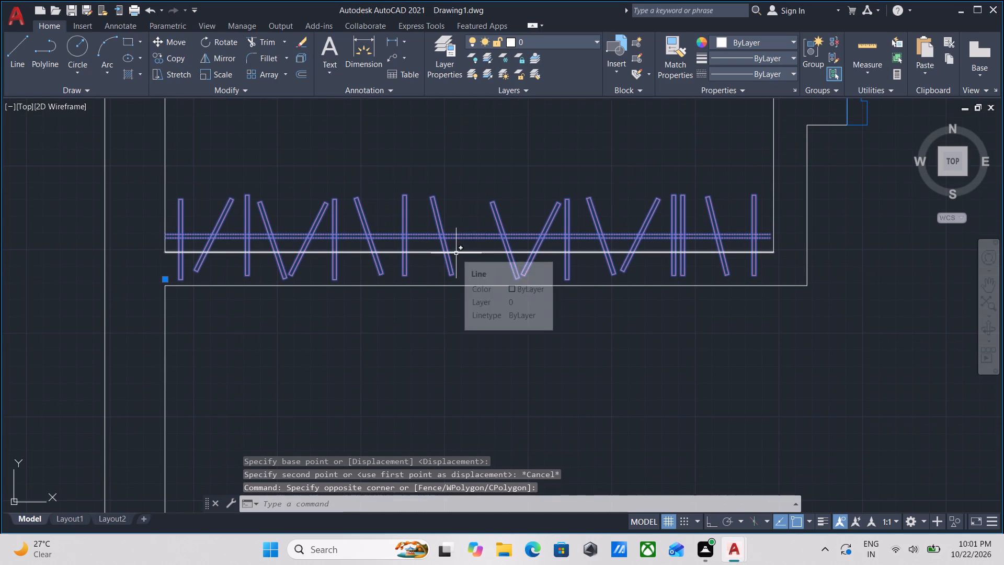
{"action": "key", "text": "m"}
{"action": "key", "text": "Return"}
{"action": "scroll", "coordinate": [461, 268], "scroll_direction": "up", "scroll_amount": 1}
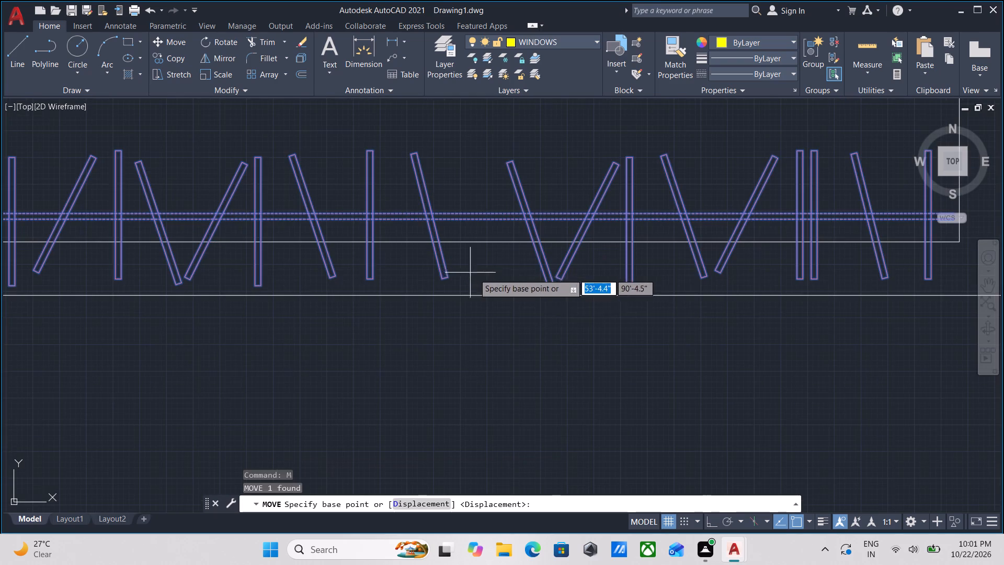
{"action": "scroll", "coordinate": [568, 292], "scroll_direction": "up", "scroll_amount": 2}
{"action": "left_click", "coordinate": [534, 270]}
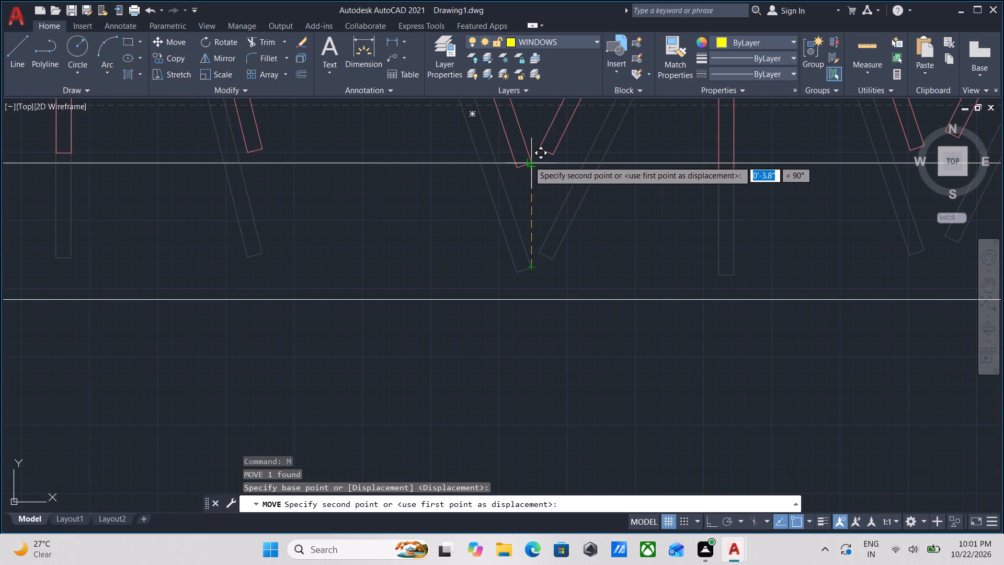
{"action": "key", "text": "F8"}
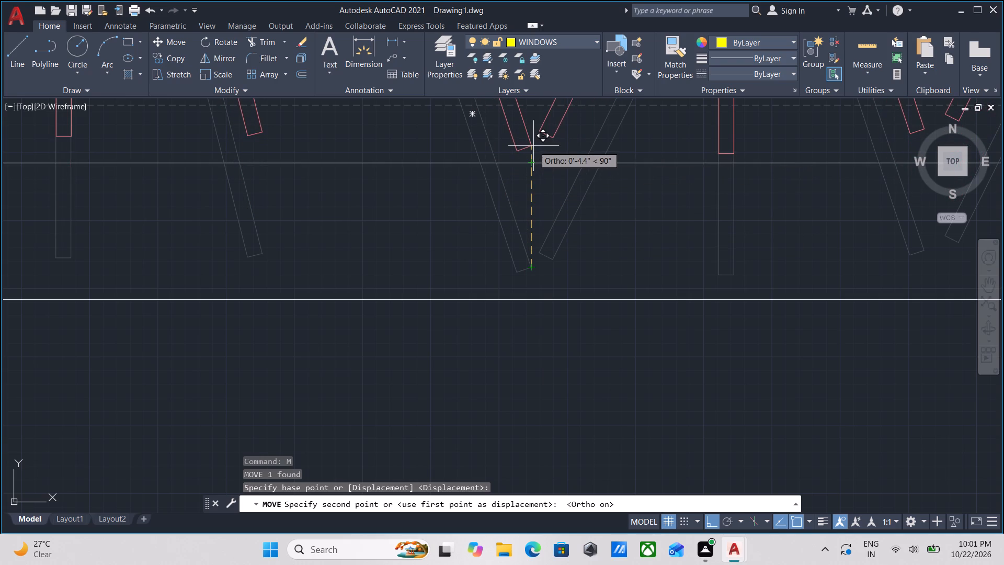
{"action": "left_click", "coordinate": [533, 146]}
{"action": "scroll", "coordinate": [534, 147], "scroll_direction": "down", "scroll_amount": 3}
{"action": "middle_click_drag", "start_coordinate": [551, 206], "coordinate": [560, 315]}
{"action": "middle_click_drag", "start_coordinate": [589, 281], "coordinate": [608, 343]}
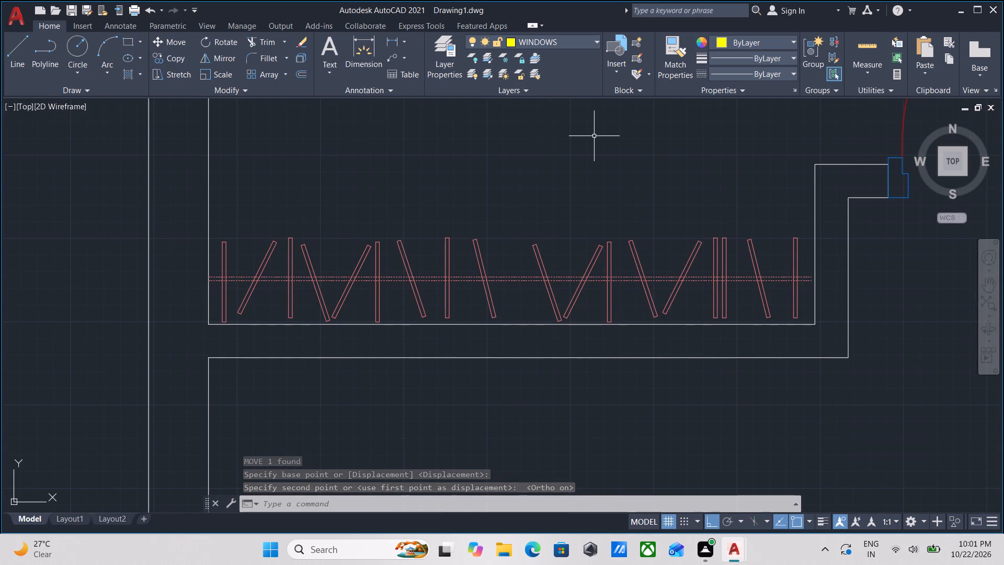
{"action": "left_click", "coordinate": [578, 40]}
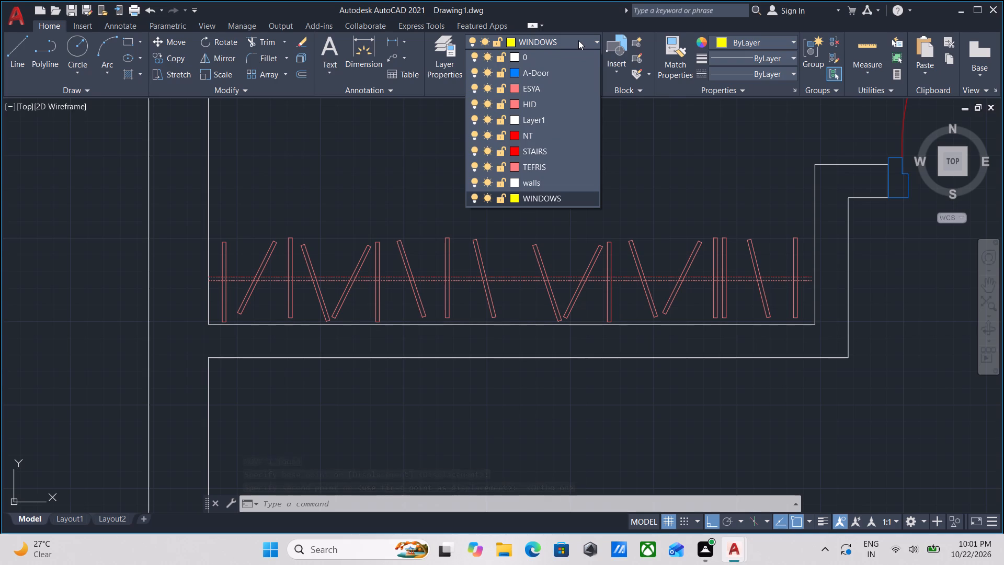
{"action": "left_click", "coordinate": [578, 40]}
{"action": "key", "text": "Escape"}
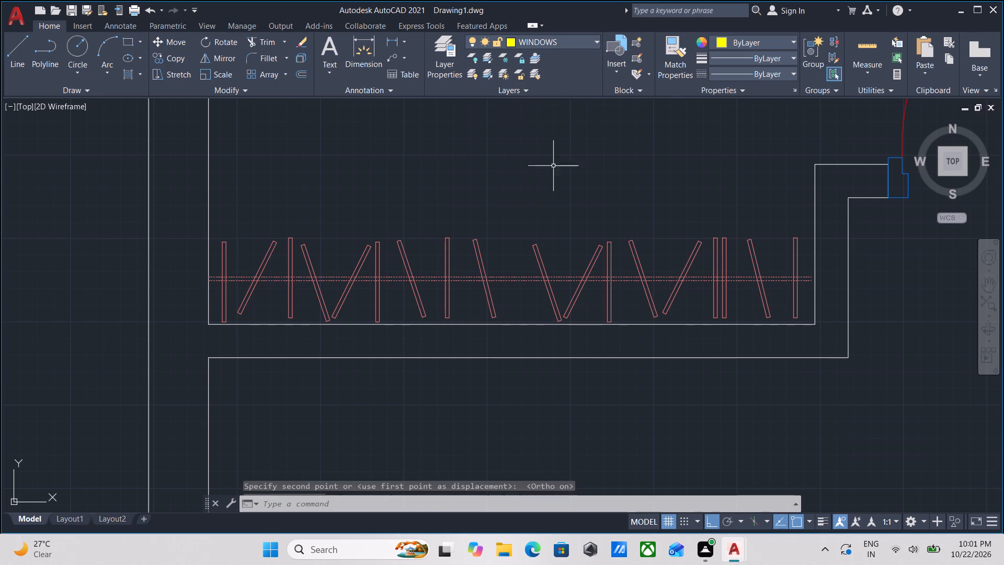
Draw a horizontal line about 7'-7" long on the TEFRIS layer between the side walls above the hanger rail.
{"action": "key", "text": "l"}
{"action": "key", "text": "Return"}
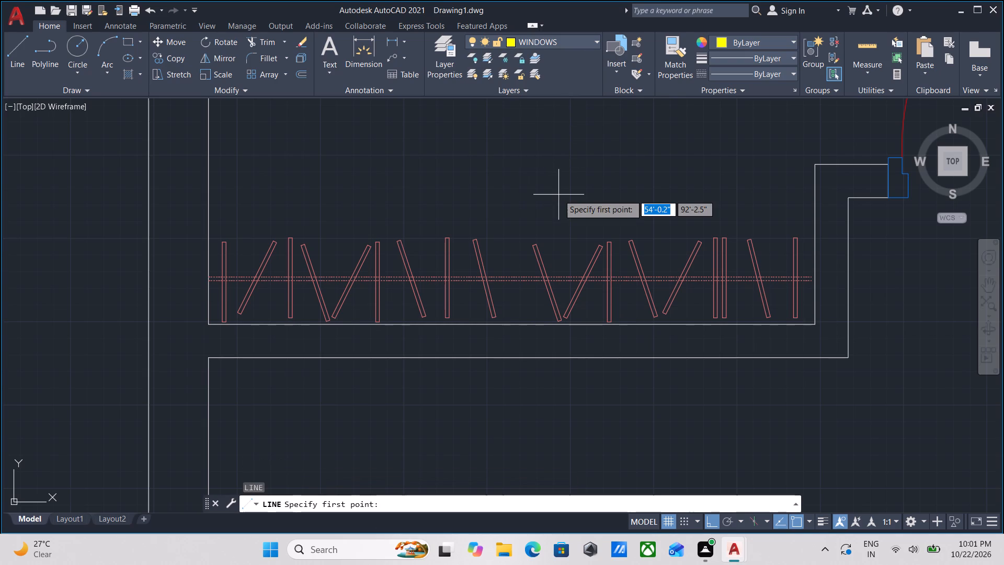
{"action": "left_click", "coordinate": [517, 39]}
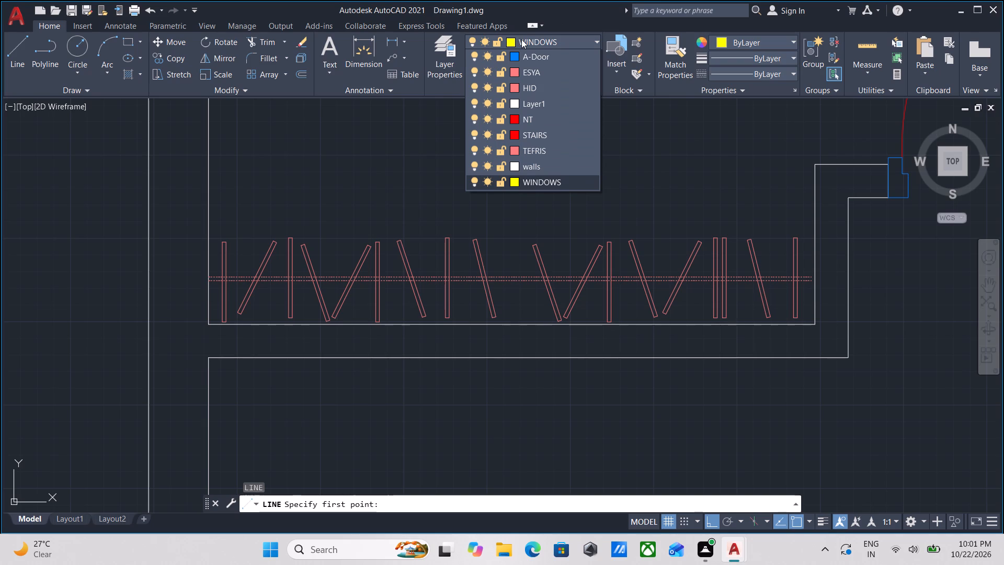
{"action": "left_click", "coordinate": [531, 162]}
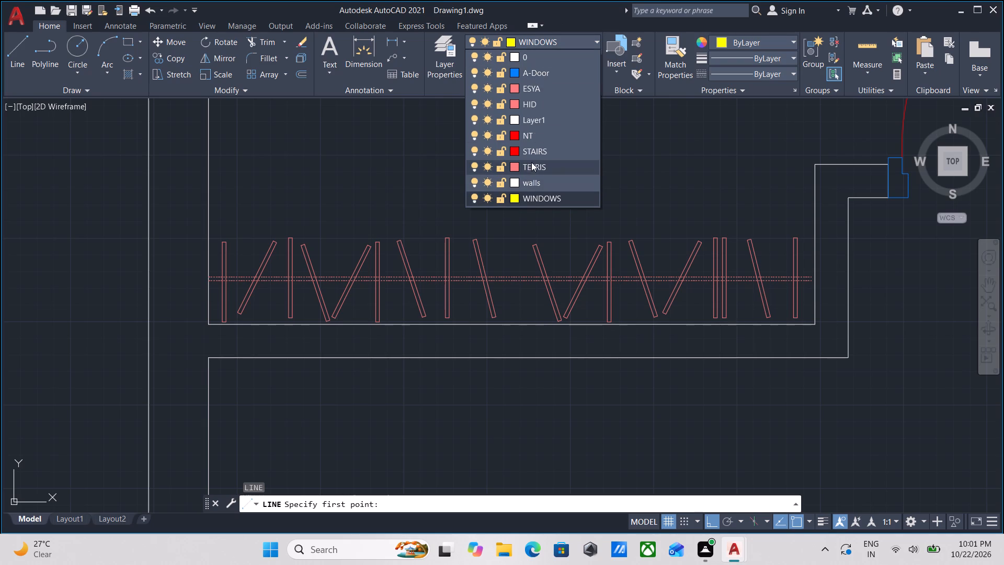
{"action": "left_click", "coordinate": [214, 183]}
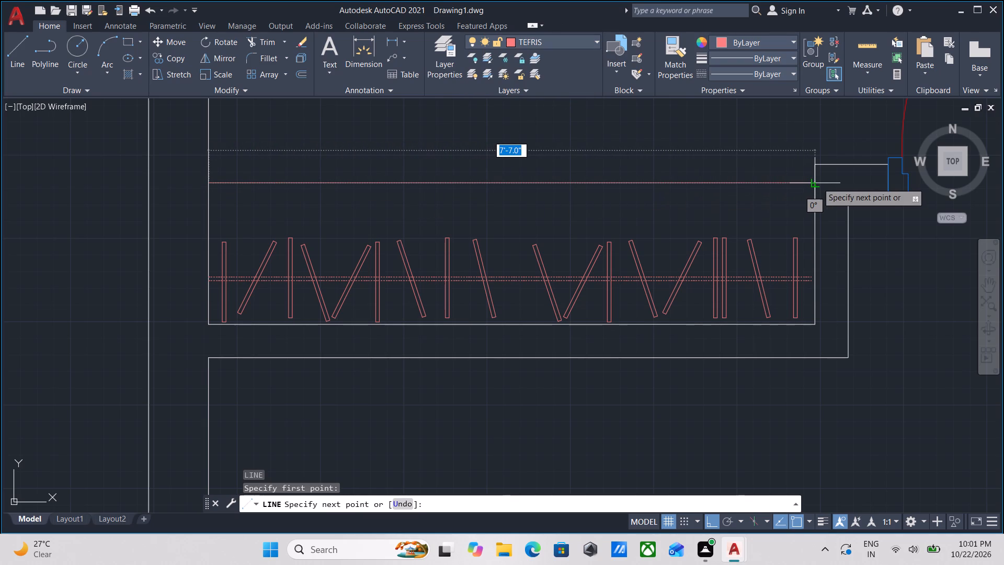
{"action": "left_click", "coordinate": [817, 183]}
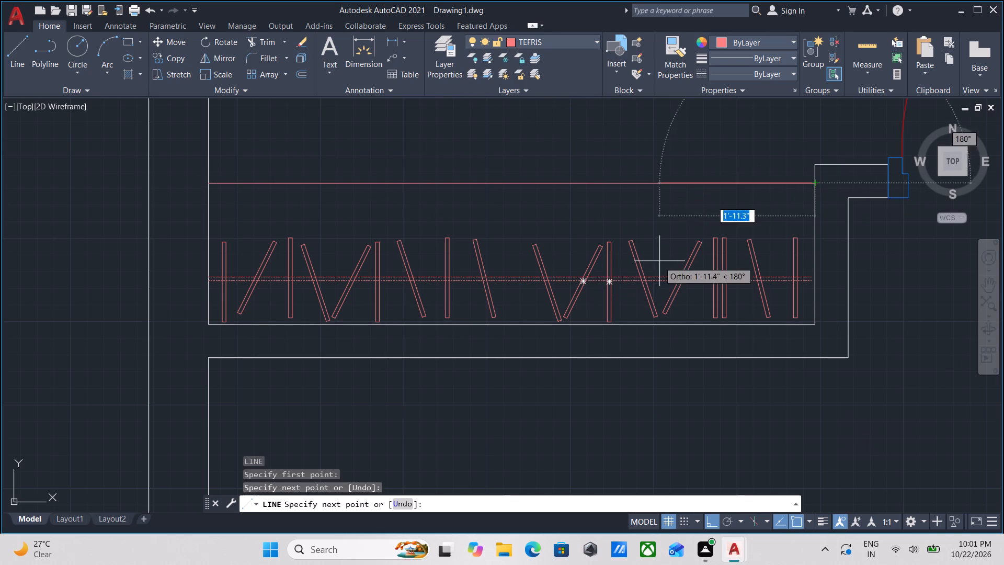
{"action": "key", "text": "Escape"}
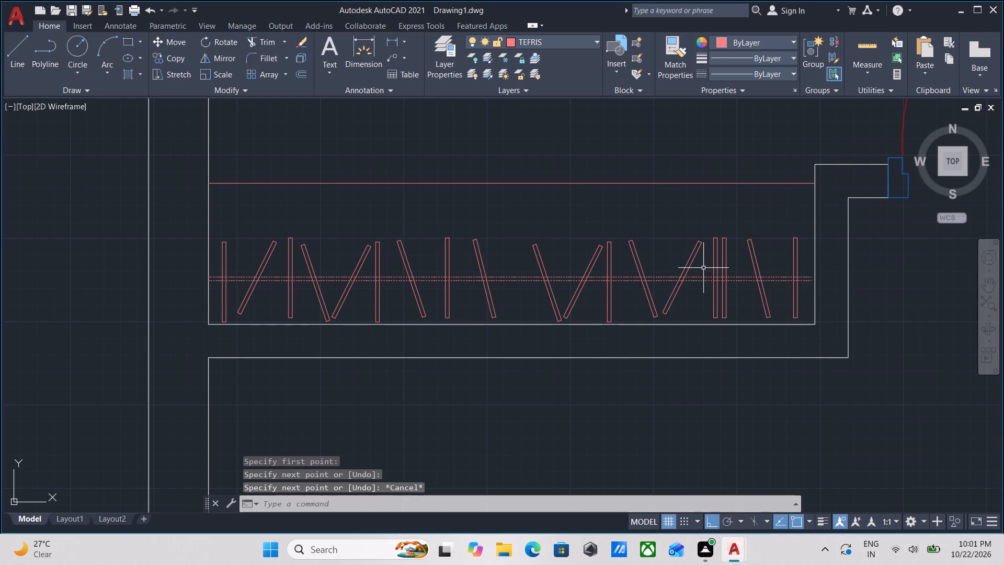
{"action": "key", "text": "Escape"}
Move the hanger rail block straight up about 5", toward the middle of the wardrobe space.
{"action": "left_click", "coordinate": [663, 243]}
{"action": "left_click", "coordinate": [608, 280]}
{"action": "middle_click_drag", "start_coordinate": [558, 264], "coordinate": [584, 238]}
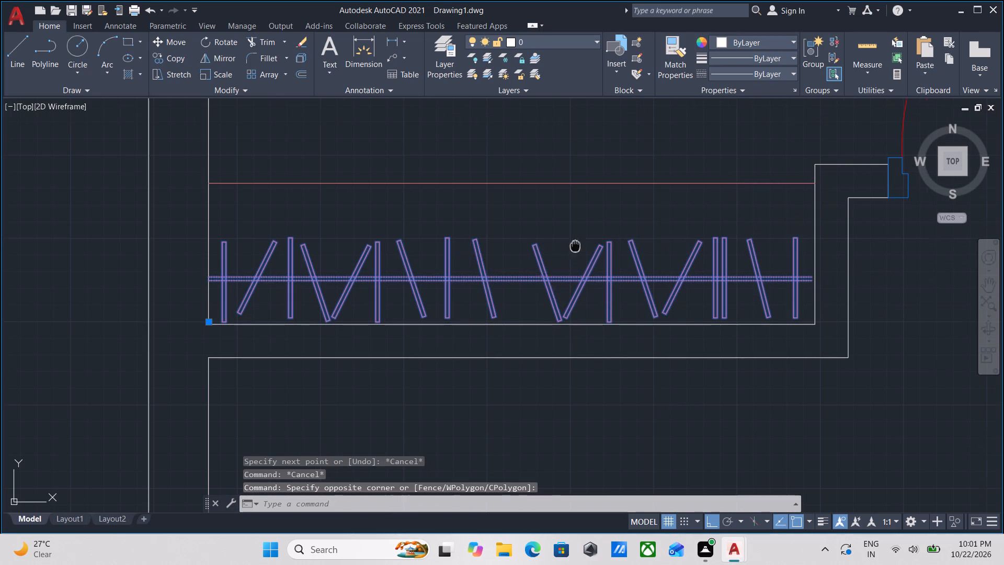
{"action": "middle_click_drag", "start_coordinate": [584, 238], "coordinate": [597, 224]}
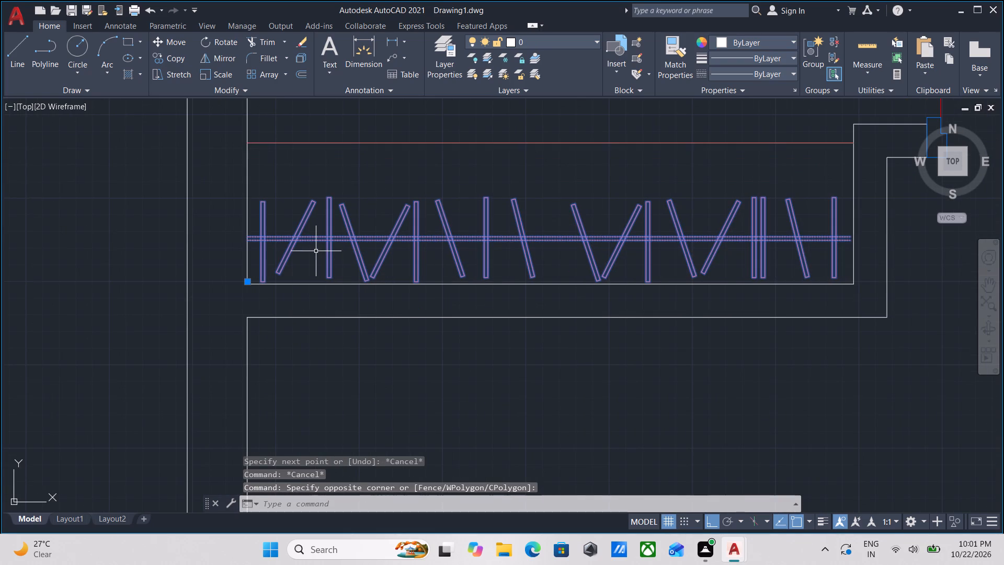
{"action": "key", "text": "m"}
{"action": "key", "text": "Return"}
{"action": "scroll", "coordinate": [236, 238], "scroll_direction": "up", "scroll_amount": 3}
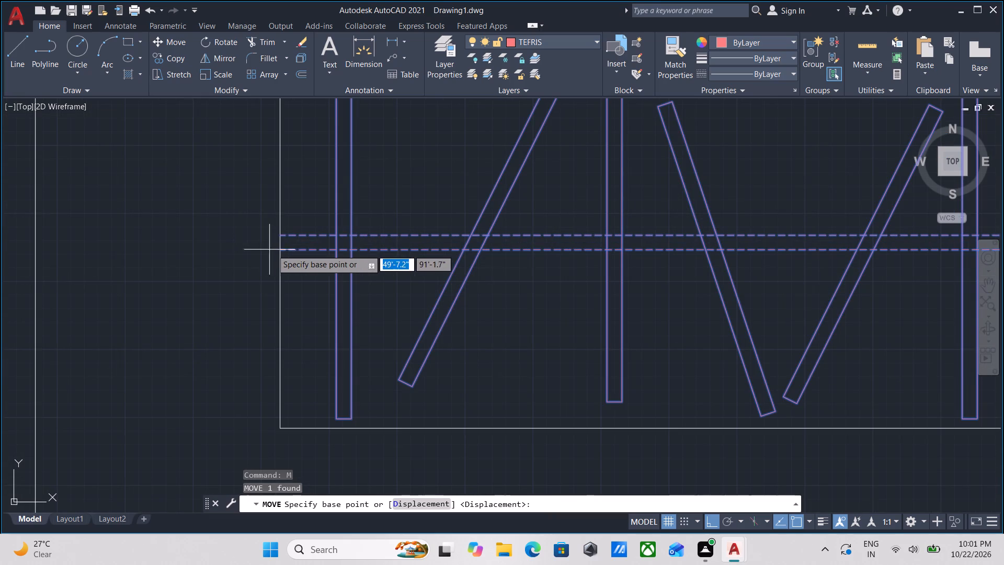
{"action": "left_click", "coordinate": [277, 248]}
{"action": "scroll", "coordinate": [286, 202], "scroll_direction": "down", "scroll_amount": 2}
{"action": "middle_click_drag", "start_coordinate": [286, 202], "coordinate": [286, 256]}
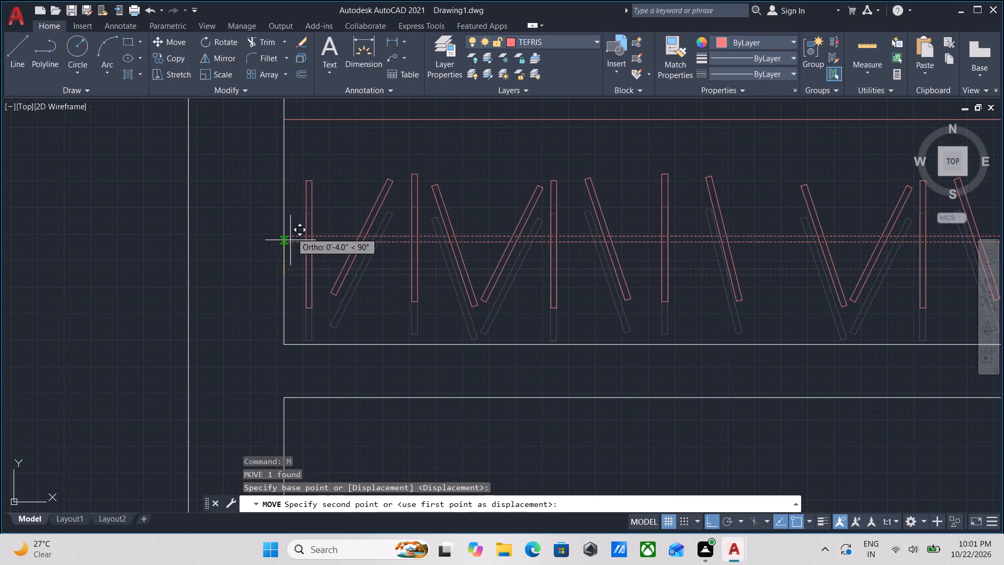
{"action": "scroll", "coordinate": [292, 230], "scroll_direction": "down", "scroll_amount": 1}
{"action": "middle_click_drag", "start_coordinate": [292, 230], "coordinate": [293, 275]}
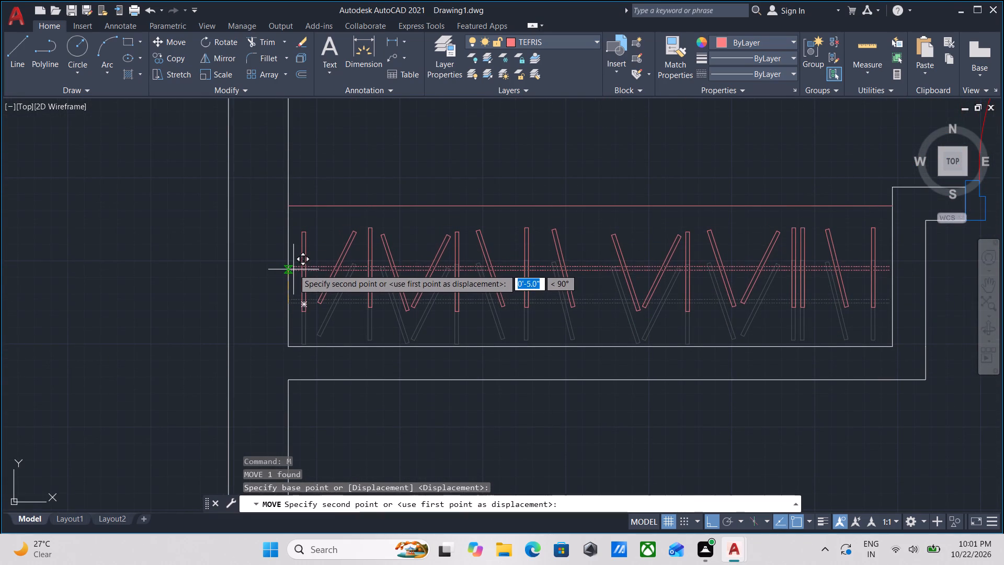
{"action": "left_click", "coordinate": [293, 266]}
Copy the pasted kitchen counter block with Ortho off, placing it inside the upper-left corner of the room below the wardrobe.
{"action": "scroll", "coordinate": [344, 264], "scroll_direction": "down", "scroll_amount": 1}
{"action": "middle_click_drag", "start_coordinate": [345, 259], "coordinate": [320, 230]}
{"action": "scroll", "coordinate": [384, 235], "scroll_direction": "down", "scroll_amount": 2}
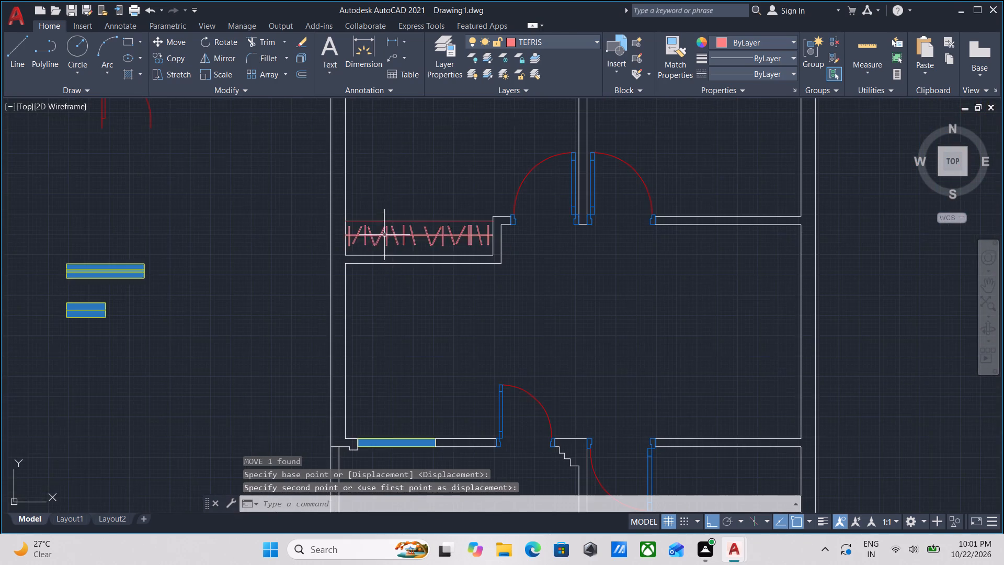
{"action": "middle_click_drag", "start_coordinate": [426, 239], "coordinate": [412, 282]}
{"action": "scroll", "coordinate": [448, 195], "scroll_direction": "down", "scroll_amount": 2}
{"action": "middle_click_drag", "start_coordinate": [448, 199], "coordinate": [449, 236]}
{"action": "scroll", "coordinate": [359, 236], "scroll_direction": "up", "scroll_amount": 2}
{"action": "scroll", "coordinate": [320, 245], "scroll_direction": "down", "scroll_amount": 2}
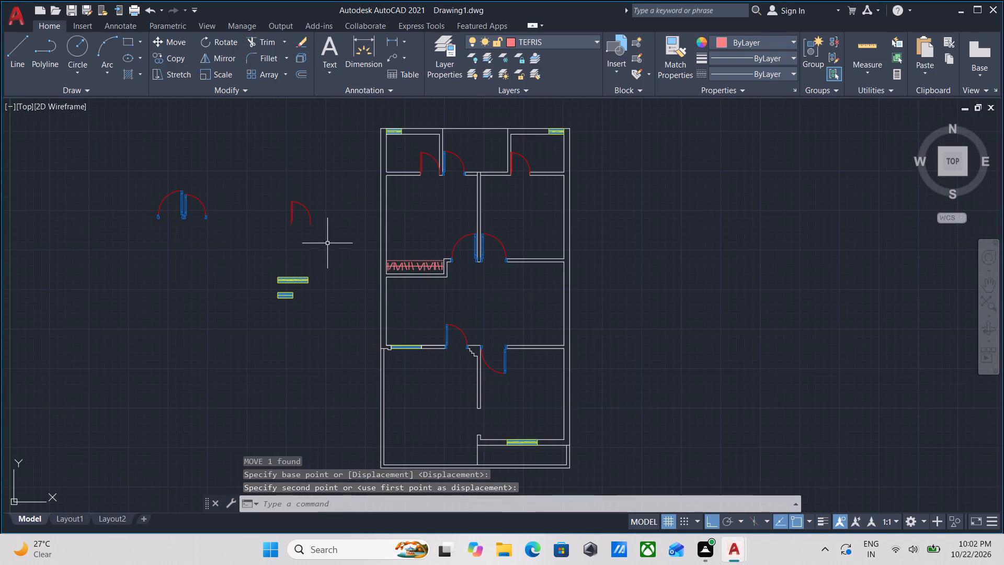
{"action": "scroll", "coordinate": [398, 230], "scroll_direction": "down", "scroll_amount": 1}
{"action": "middle_click_drag", "start_coordinate": [398, 231], "coordinate": [366, 323]}
{"action": "scroll", "coordinate": [471, 209], "scroll_direction": "up", "scroll_amount": 2}
{"action": "scroll", "coordinate": [358, 198], "scroll_direction": "up", "scroll_amount": 6}
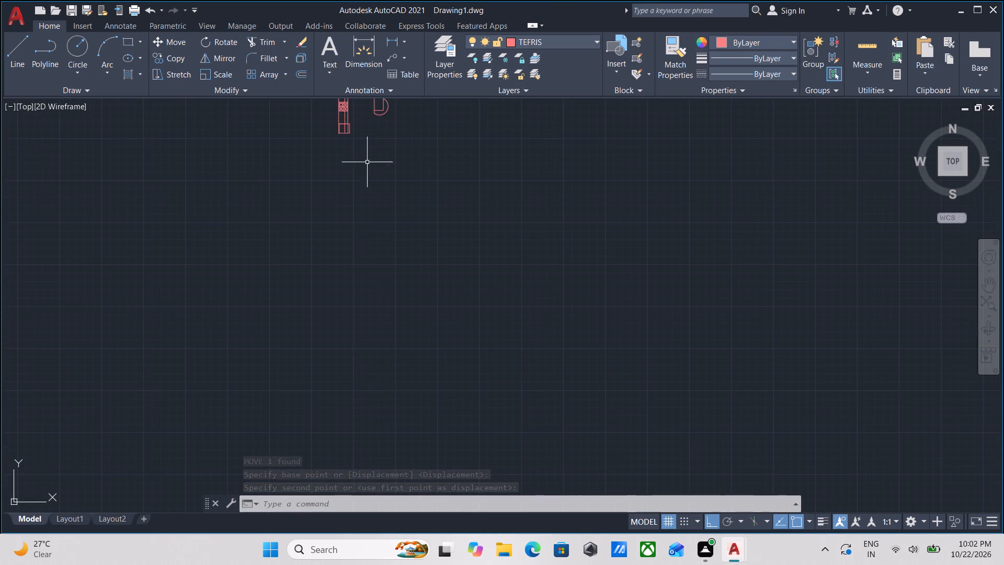
{"action": "scroll", "coordinate": [368, 162], "scroll_direction": "down", "scroll_amount": 1}
{"action": "middle_click_drag", "start_coordinate": [369, 173], "coordinate": [383, 234]}
{"action": "left_click", "coordinate": [433, 214]}
{"action": "left_click", "coordinate": [376, 175]}
{"action": "scroll", "coordinate": [391, 195], "scroll_direction": "up", "scroll_amount": 2}
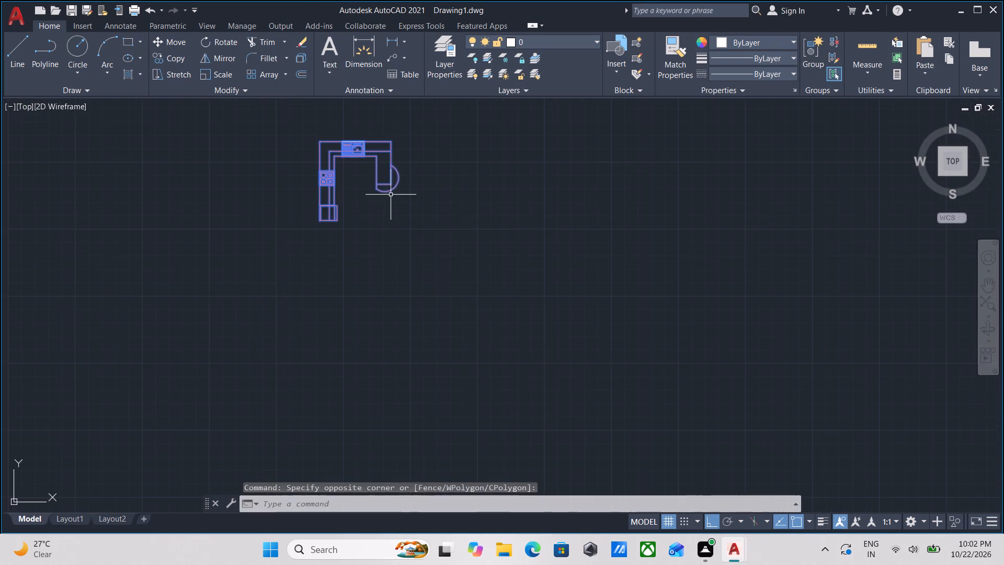
{"action": "middle_click_drag", "start_coordinate": [404, 212], "coordinate": [428, 247]}
{"action": "type", "text": "CO"}
{"action": "key", "text": "Return"}
{"action": "scroll", "coordinate": [357, 262], "scroll_direction": "up", "scroll_amount": 2}
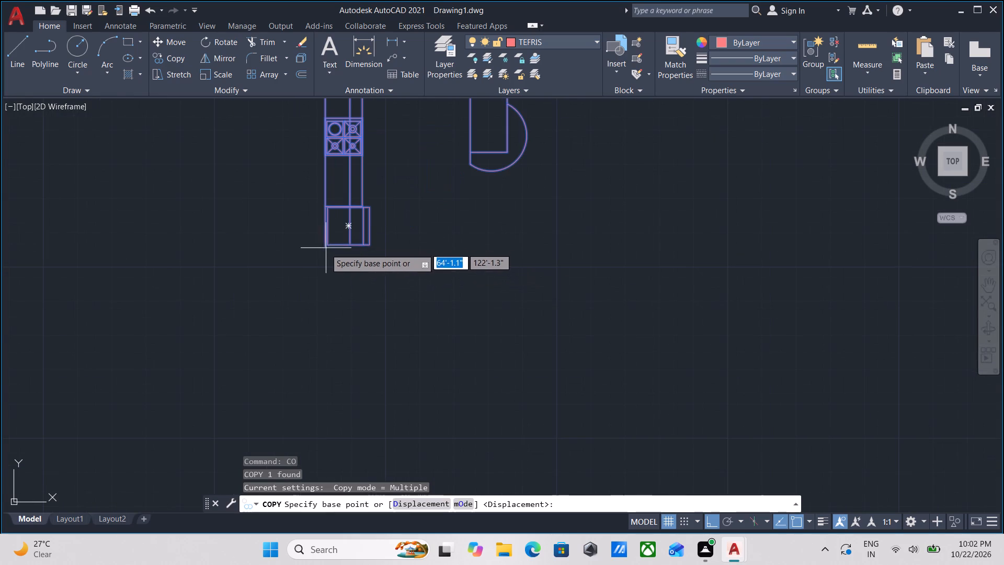
{"action": "left_click", "coordinate": [324, 248]}
{"action": "scroll", "coordinate": [336, 349], "scroll_direction": "down", "scroll_amount": 1}
{"action": "middle_click", "coordinate": [334, 342]}
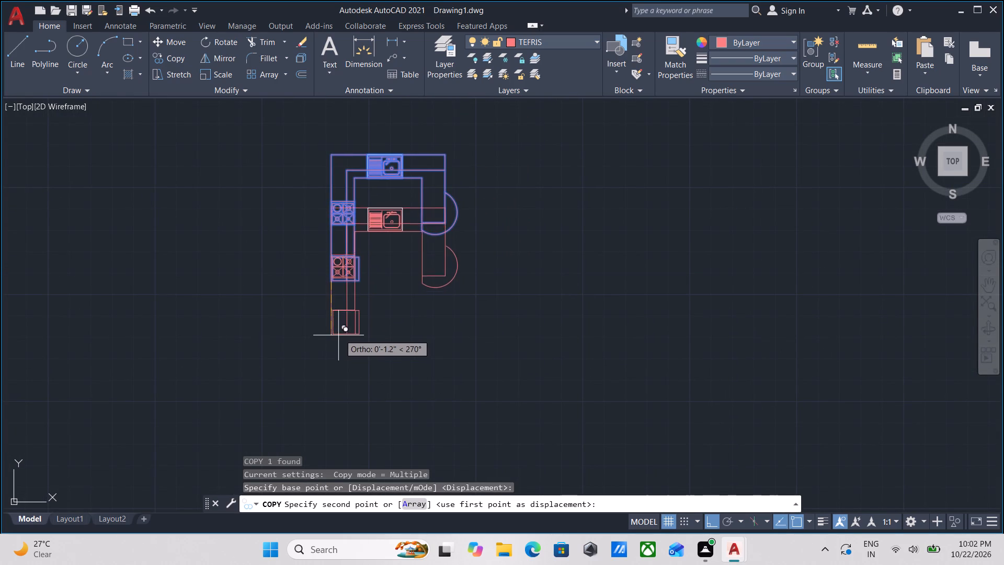
{"action": "key", "text": "F8"}
{"action": "scroll", "coordinate": [452, 285], "scroll_direction": "down", "scroll_amount": 2}
{"action": "middle_click_drag", "start_coordinate": [451, 273], "coordinate": [529, 94]}
{"action": "scroll", "coordinate": [507, 324], "scroll_direction": "down", "scroll_amount": 4}
{"action": "middle_click_drag", "start_coordinate": [503, 330], "coordinate": [507, 233]}
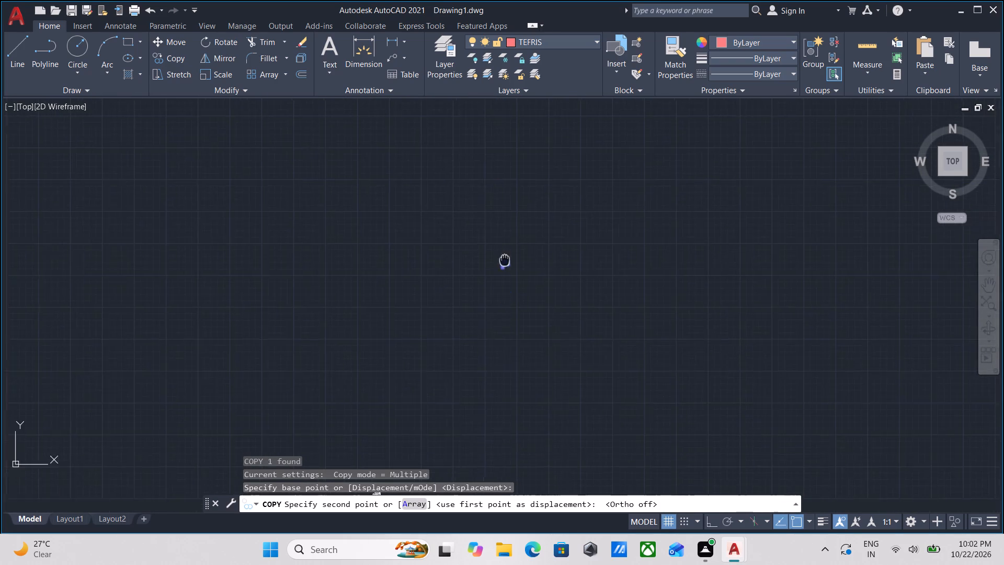
{"action": "middle_click_drag", "start_coordinate": [507, 233], "coordinate": [555, 14]}
{"action": "scroll", "coordinate": [521, 273], "scroll_direction": "down", "scroll_amount": 3}
{"action": "middle_click_drag", "start_coordinate": [519, 273], "coordinate": [555, 80]}
{"action": "scroll", "coordinate": [494, 278], "scroll_direction": "up", "scroll_amount": 2}
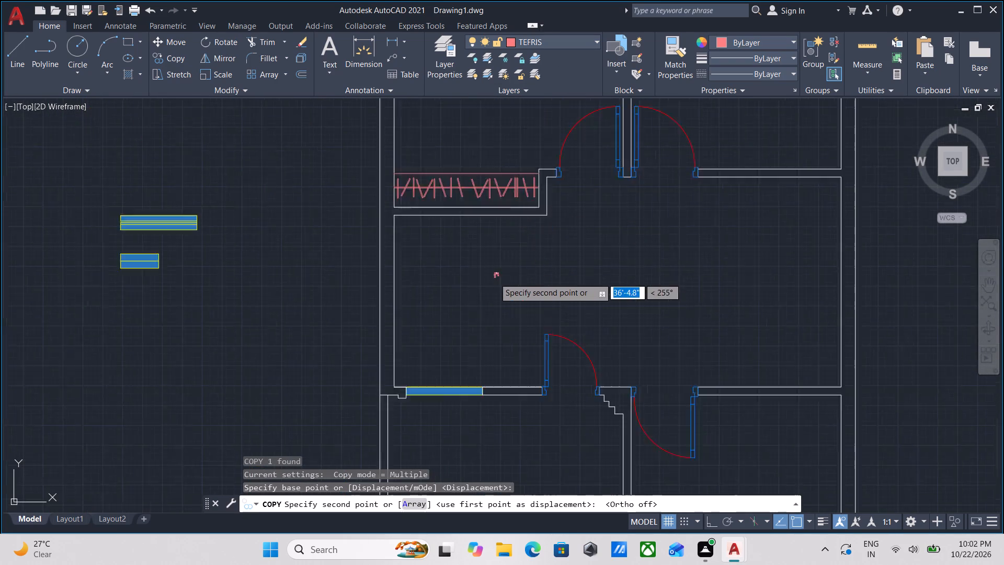
{"action": "scroll", "coordinate": [494, 278], "scroll_direction": "up", "scroll_amount": 1}
{"action": "scroll", "coordinate": [381, 271], "scroll_direction": "up", "scroll_amount": 2}
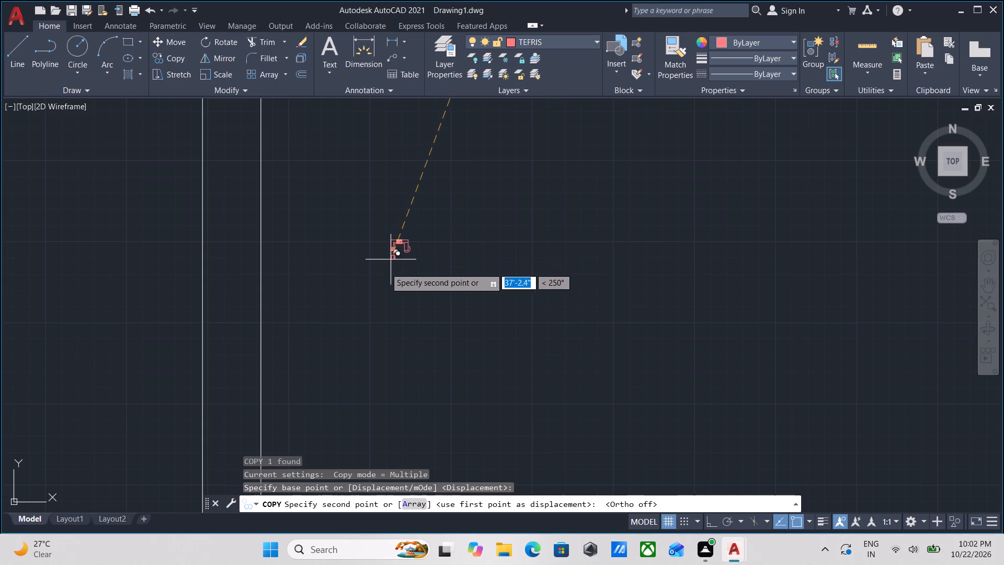
{"action": "scroll", "coordinate": [371, 272], "scroll_direction": "up", "scroll_amount": 2}
{"action": "scroll", "coordinate": [353, 274], "scroll_direction": "down", "scroll_amount": 1}
{"action": "middle_click_drag", "start_coordinate": [353, 274], "coordinate": [498, 146]}
{"action": "scroll", "coordinate": [483, 277], "scroll_direction": "down", "scroll_amount": 2}
{"action": "middle_click_drag", "start_coordinate": [483, 279], "coordinate": [563, 156]}
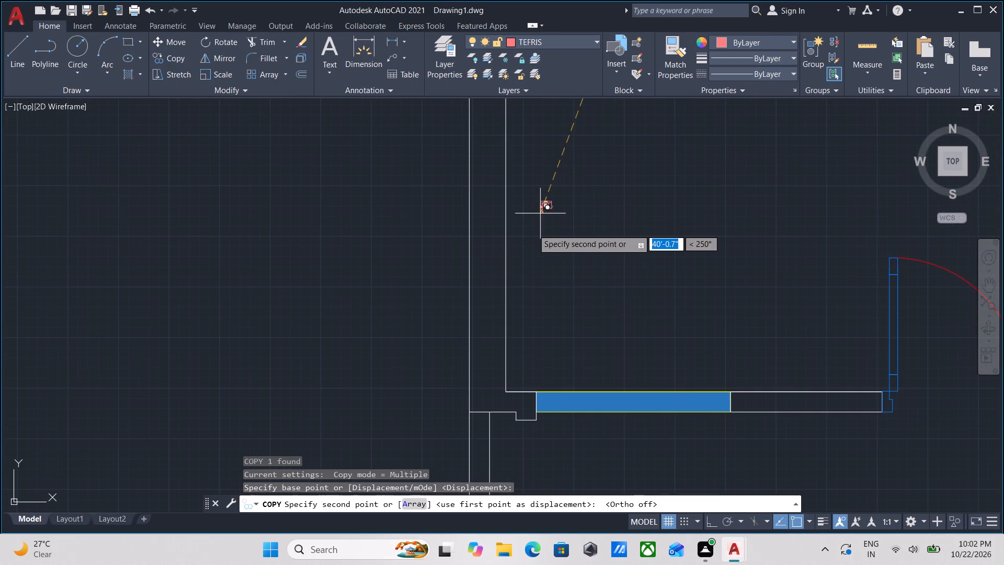
{"action": "middle_click_drag", "start_coordinate": [508, 225], "coordinate": [488, 370]}
{"action": "scroll", "coordinate": [508, 225], "scroll_direction": "down", "scroll_amount": 1}
{"action": "middle_click_drag", "start_coordinate": [496, 230], "coordinate": [492, 265]}
{"action": "scroll", "coordinate": [489, 258], "scroll_direction": "up", "scroll_amount": 4}
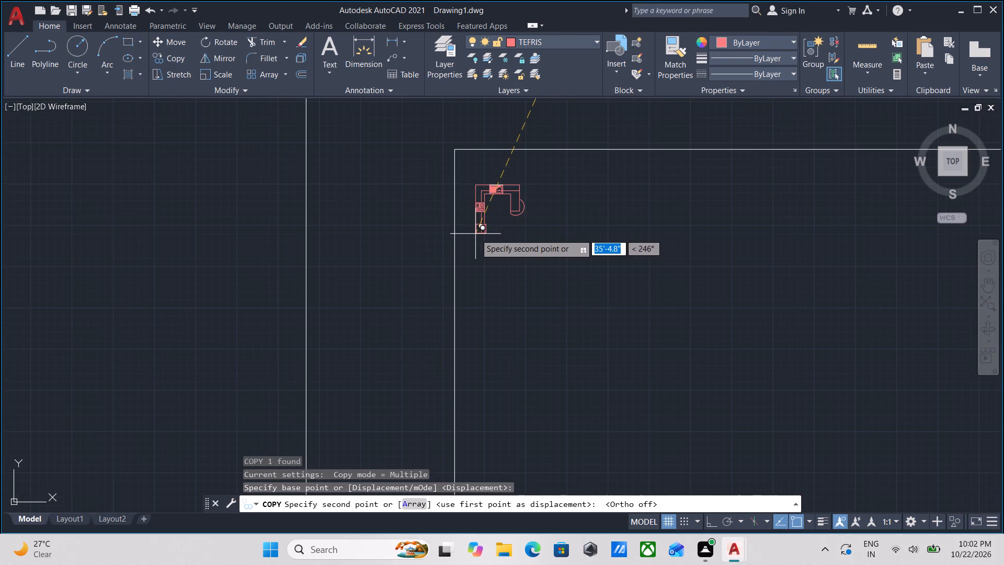
{"action": "left_click", "coordinate": [464, 208]}
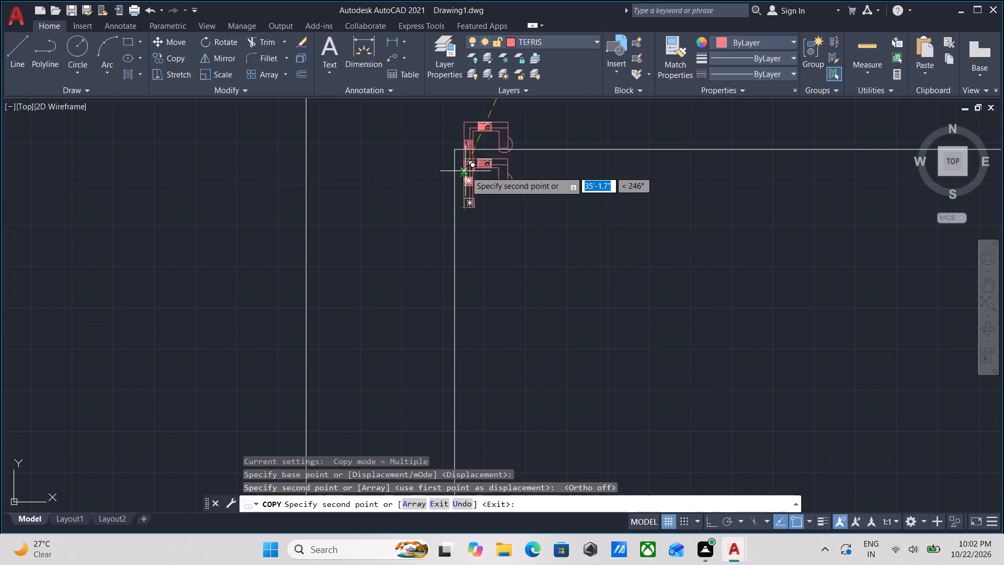
{"action": "scroll", "coordinate": [465, 171], "scroll_direction": "up", "scroll_amount": 2}
{"action": "key", "text": "Escape"}
Scale the copied kitchen counter block from its upper-left corner by about 2'-9.8" to fit the room below the wardrobe.
{"action": "left_click_drag", "start_coordinate": [498, 124], "coordinate": [496, 129]}
{"action": "left_click", "coordinate": [464, 165]}
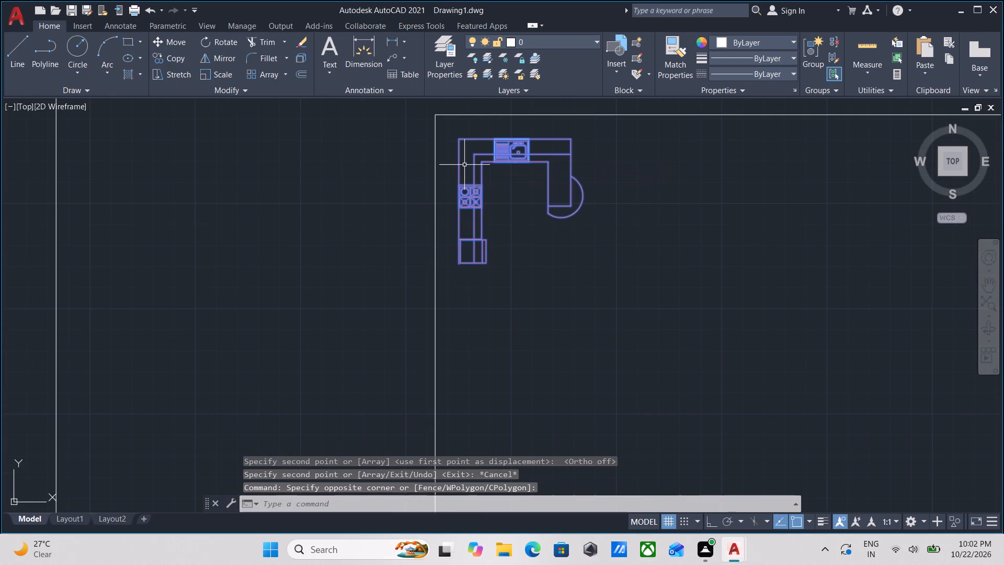
{"action": "type", "text": "SCA"}
{"action": "key", "text": "l"}
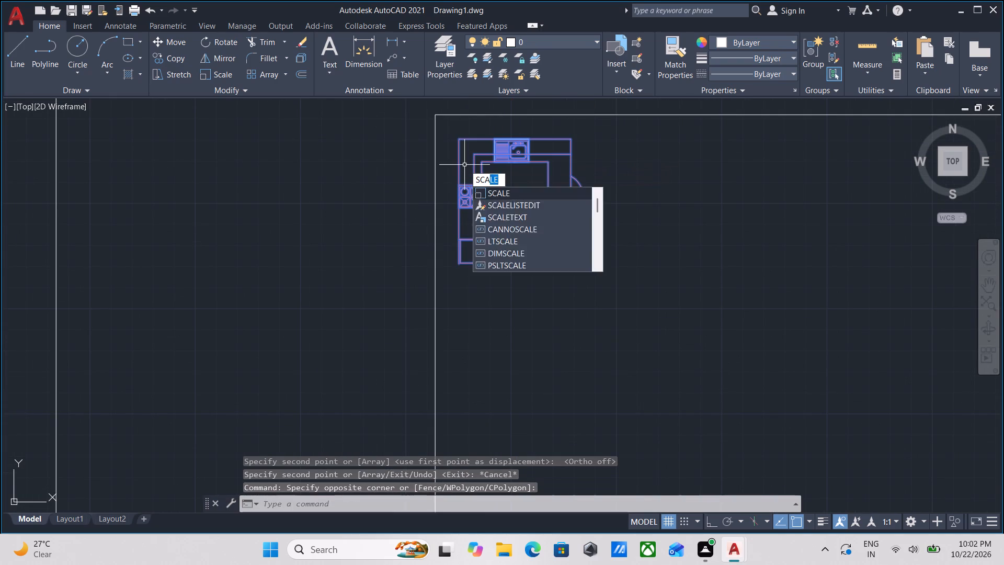
{"action": "key", "text": "e"}
{"action": "key", "text": "Return"}
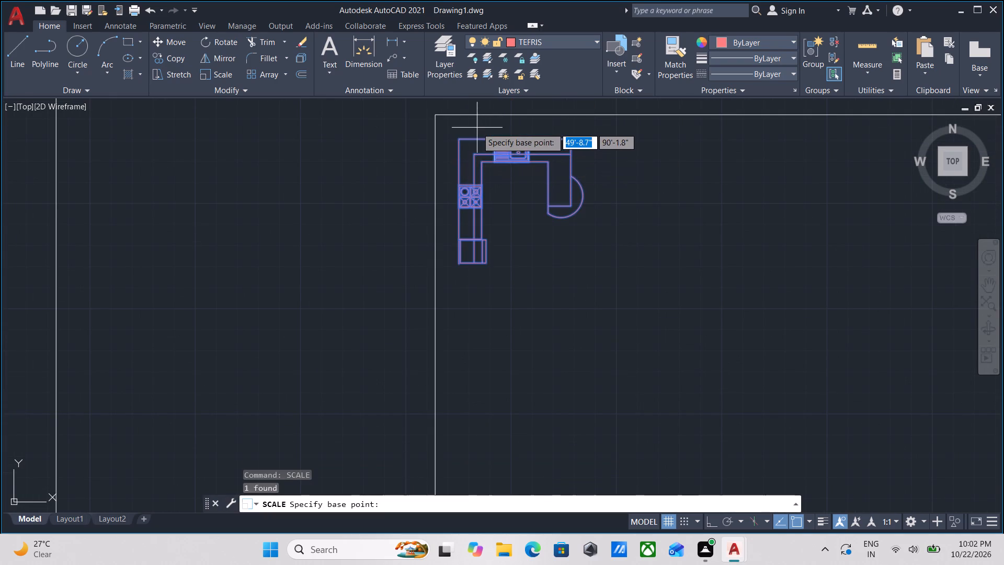
{"action": "scroll", "coordinate": [477, 128], "scroll_direction": "up", "scroll_amount": 2}
{"action": "left_click", "coordinate": [432, 154]}
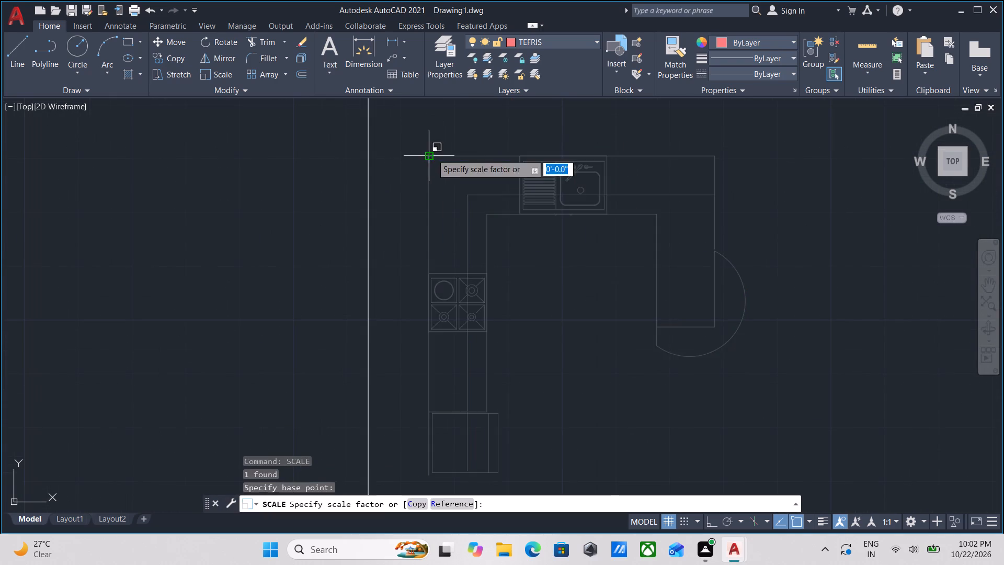
{"action": "scroll", "coordinate": [649, 157], "scroll_direction": "down", "scroll_amount": 1}
{"action": "middle_click_drag", "start_coordinate": [650, 157], "coordinate": [376, 136]}
{"action": "scroll", "coordinate": [631, 173], "scroll_direction": "down", "scroll_amount": 2}
{"action": "middle_click_drag", "start_coordinate": [631, 173], "coordinate": [520, 187]}
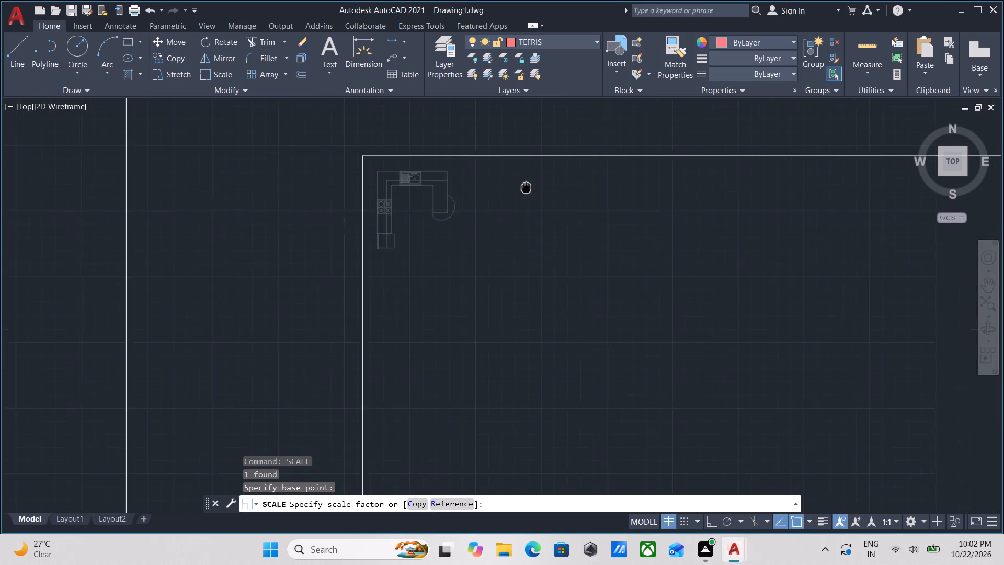
{"action": "middle_click_drag", "start_coordinate": [520, 187], "coordinate": [516, 188]}
{"action": "scroll", "coordinate": [613, 190], "scroll_direction": "down", "scroll_amount": 3}
{"action": "middle_click_drag", "start_coordinate": [613, 190], "coordinate": [441, 186]}
{"action": "scroll", "coordinate": [618, 208], "scroll_direction": "down", "scroll_amount": 1}
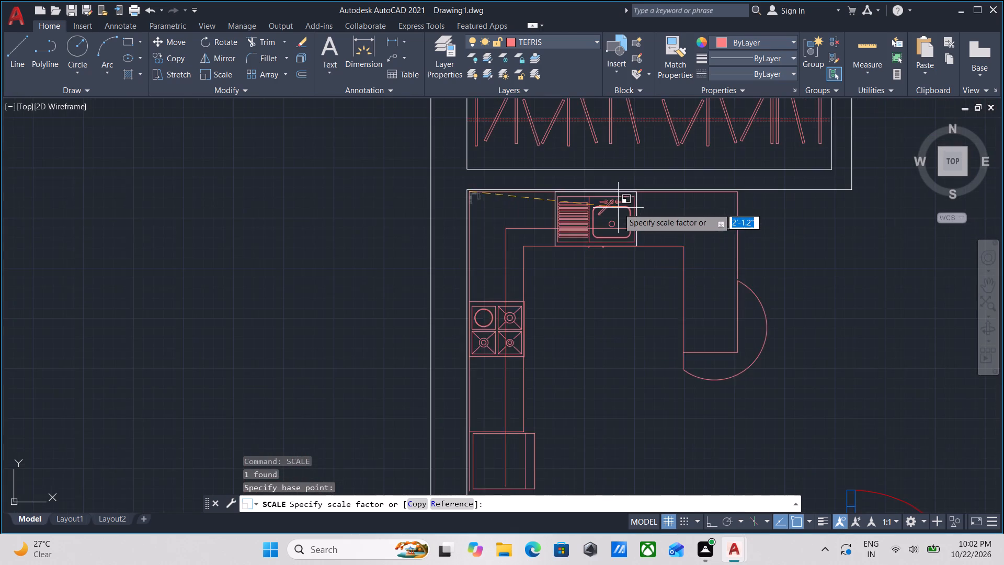
{"action": "middle_click_drag", "start_coordinate": [618, 208], "coordinate": [590, 202]}
{"action": "scroll", "coordinate": [644, 215], "scroll_direction": "down", "scroll_amount": 1}
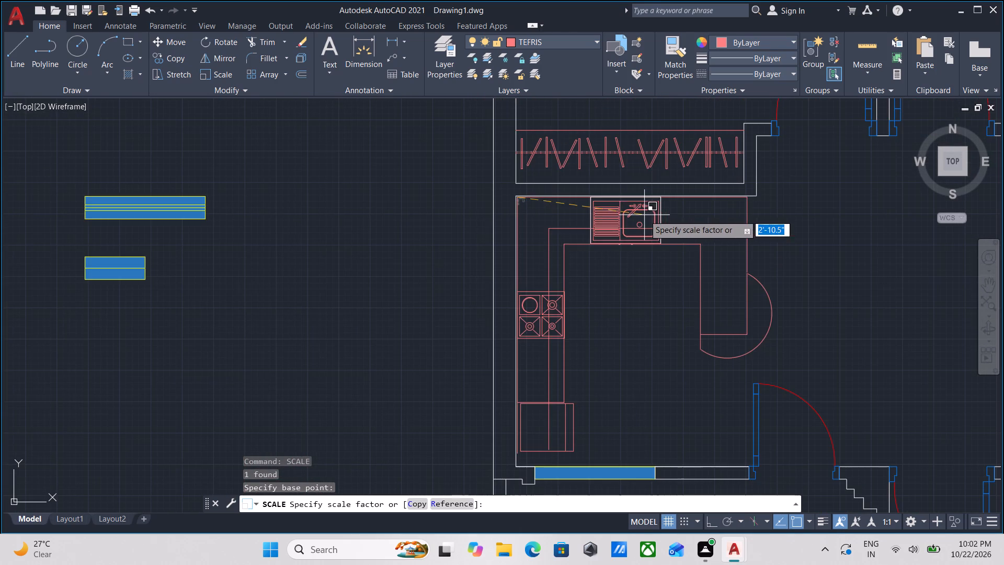
{"action": "middle_click", "coordinate": [644, 215]}
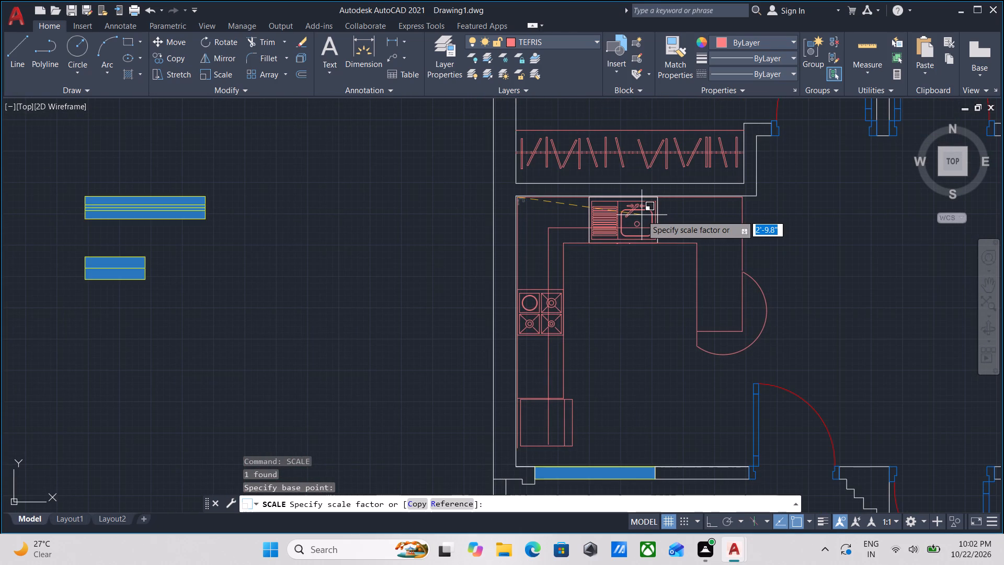
{"action": "left_click", "coordinate": [642, 215]}
Group the complete sofa set, with its sofas, armchair, coffee table and side table, where it sits above the floor plan.
{"action": "scroll", "coordinate": [751, 221], "scroll_direction": "down", "scroll_amount": 1}
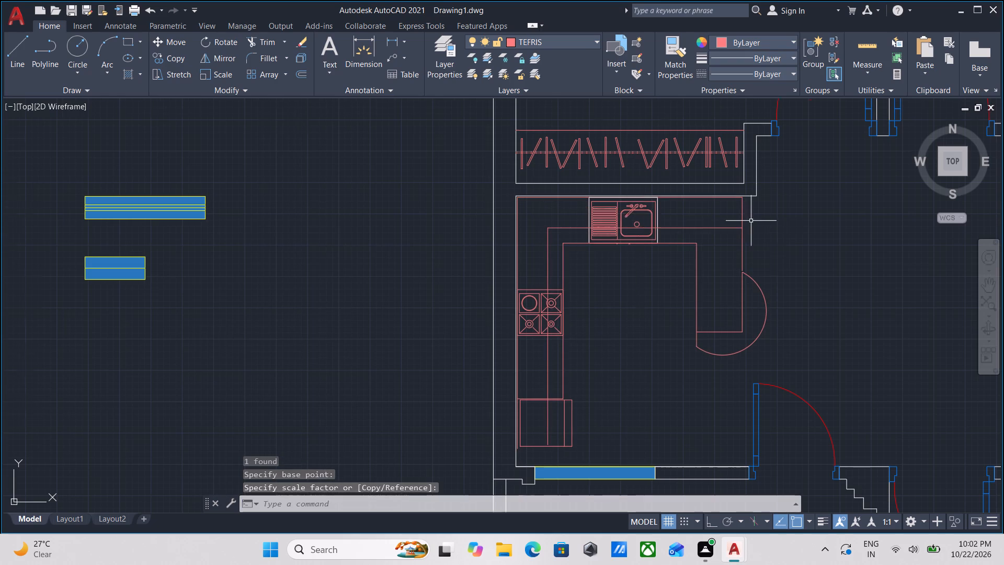
{"action": "middle_click_drag", "start_coordinate": [751, 221], "coordinate": [551, 204]}
{"action": "scroll", "coordinate": [612, 187], "scroll_direction": "down", "scroll_amount": 1}
{"action": "middle_click_drag", "start_coordinate": [629, 193], "coordinate": [519, 325]}
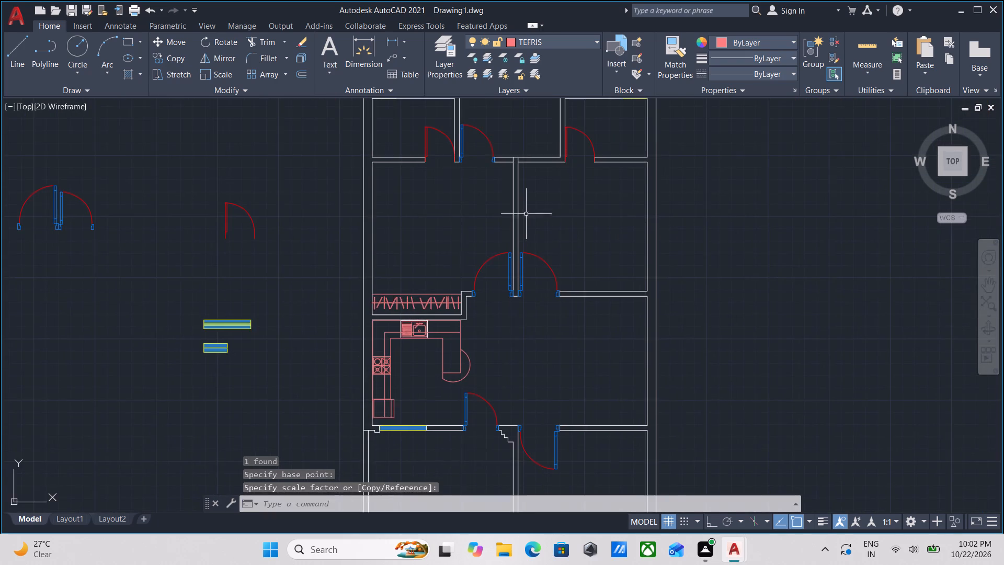
{"action": "scroll", "coordinate": [526, 202], "scroll_direction": "down", "scroll_amount": 1}
{"action": "middle_click_drag", "start_coordinate": [526, 220], "coordinate": [482, 344]}
{"action": "scroll", "coordinate": [504, 214], "scroll_direction": "up", "scroll_amount": 2}
{"action": "scroll", "coordinate": [433, 240], "scroll_direction": "up", "scroll_amount": 3}
{"action": "scroll", "coordinate": [334, 196], "scroll_direction": "up", "scroll_amount": 2}
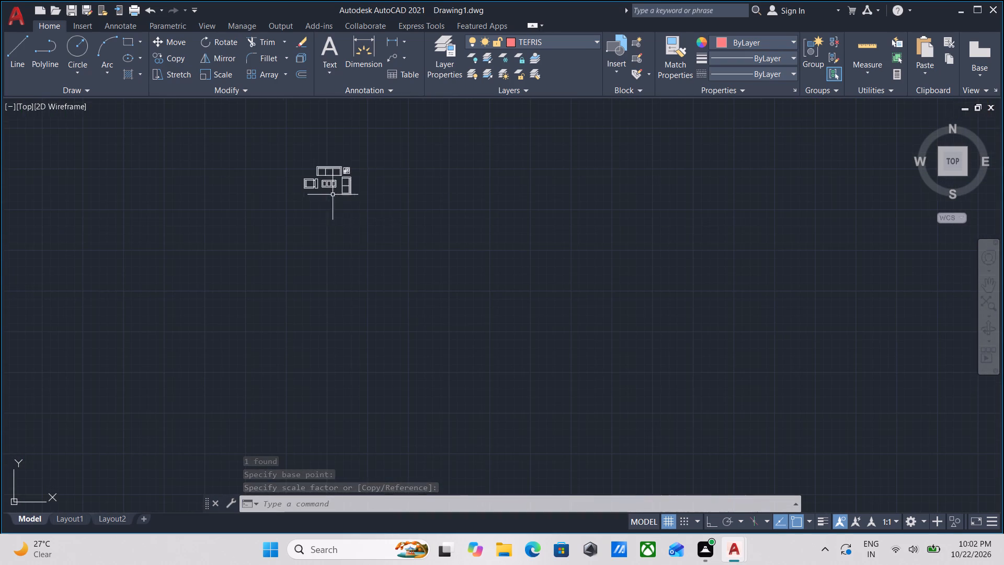
{"action": "left_click_drag", "start_coordinate": [378, 225], "coordinate": [372, 214]}
{"action": "left_click", "coordinate": [299, 154]}
{"action": "scroll", "coordinate": [321, 177], "scroll_direction": "up", "scroll_amount": 3}
{"action": "middle_click_drag", "start_coordinate": [323, 180], "coordinate": [336, 205]}
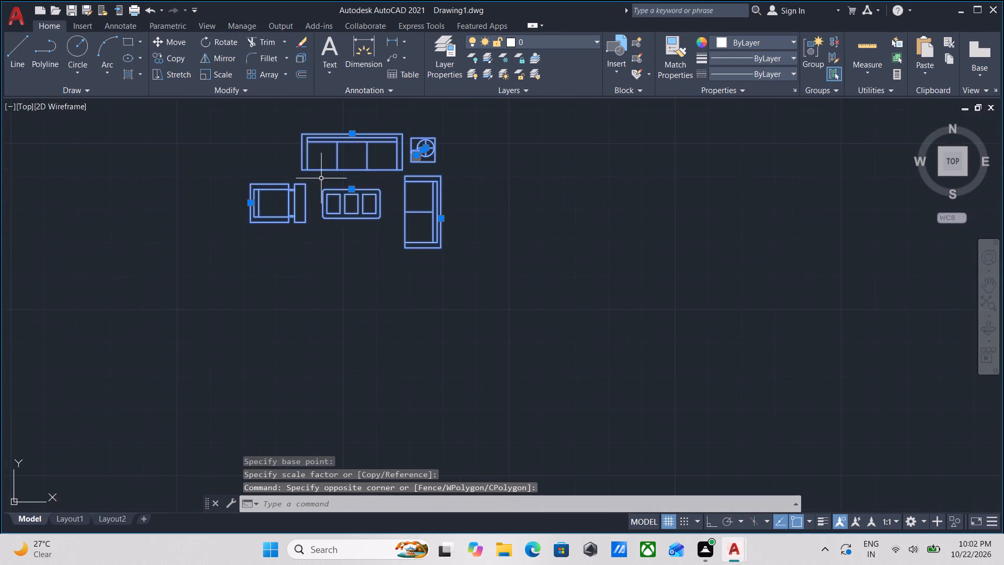
{"action": "middle_click_drag", "start_coordinate": [336, 205], "coordinate": [353, 230]}
{"action": "key", "text": "g"}
{"action": "key", "text": "Return"}
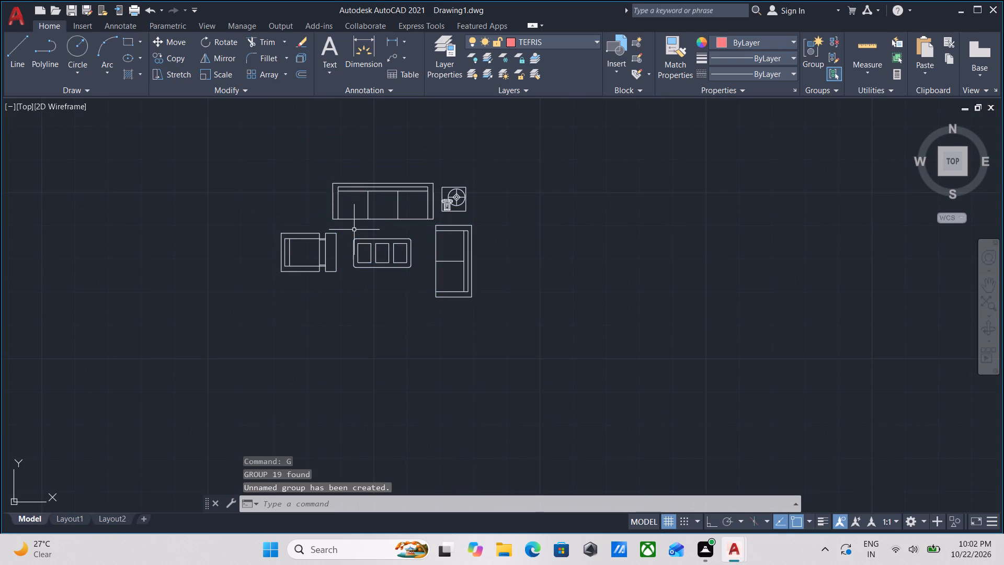
Copy the grouped sofa set from its original location into the lower-right room of the floor plan, beside the door near the upper wall.
{"action": "left_click", "coordinate": [506, 311]}
{"action": "left_click", "coordinate": [437, 243]}
{"action": "middle_click_drag", "start_coordinate": [437, 243], "coordinate": [450, 229]}
{"action": "scroll", "coordinate": [442, 236], "scroll_direction": "down", "scroll_amount": 1}
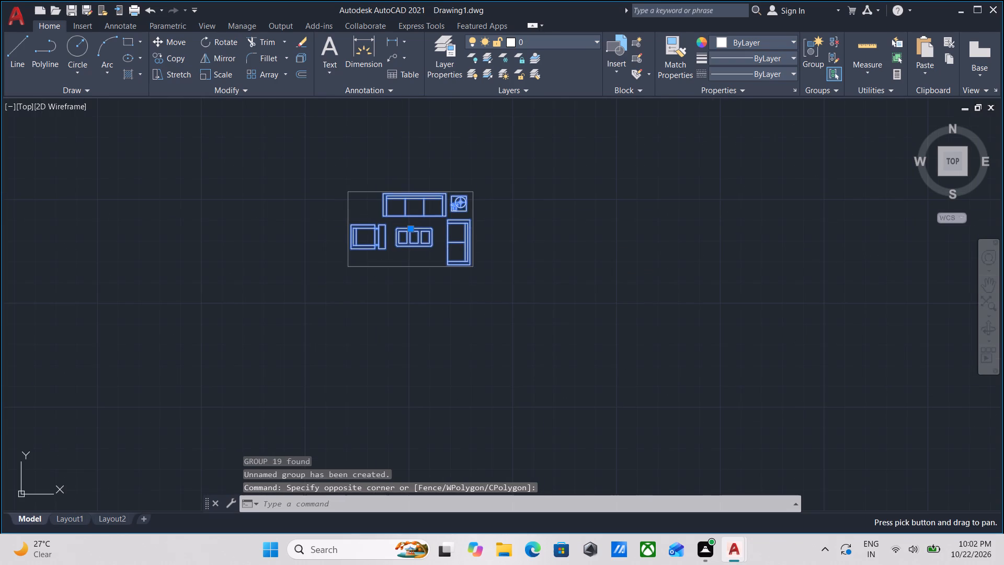
{"action": "type", "text": "CO"}
{"action": "key", "text": "Return"}
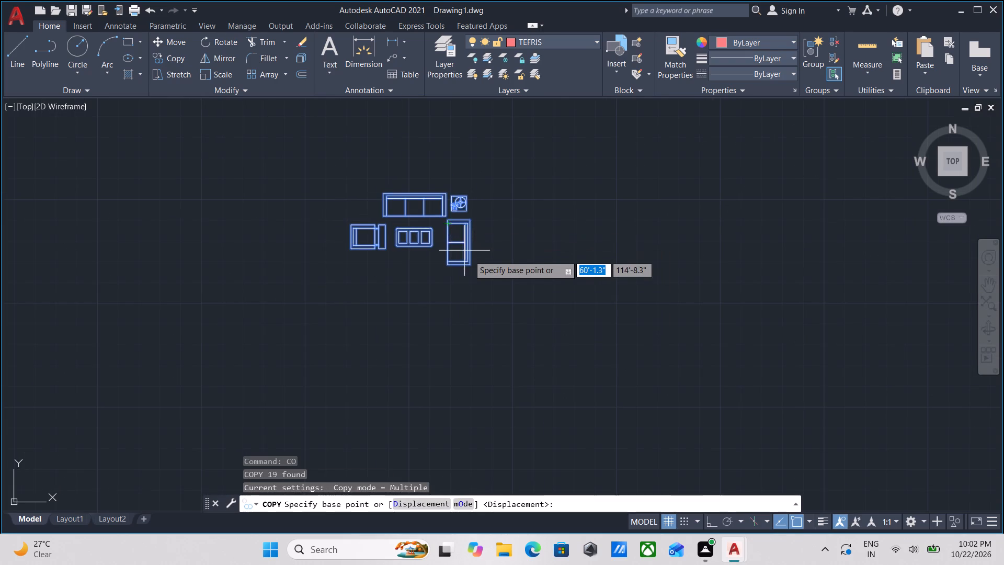
{"action": "scroll", "coordinate": [472, 258], "scroll_direction": "up", "scroll_amount": 2}
{"action": "left_click", "coordinate": [471, 264]}
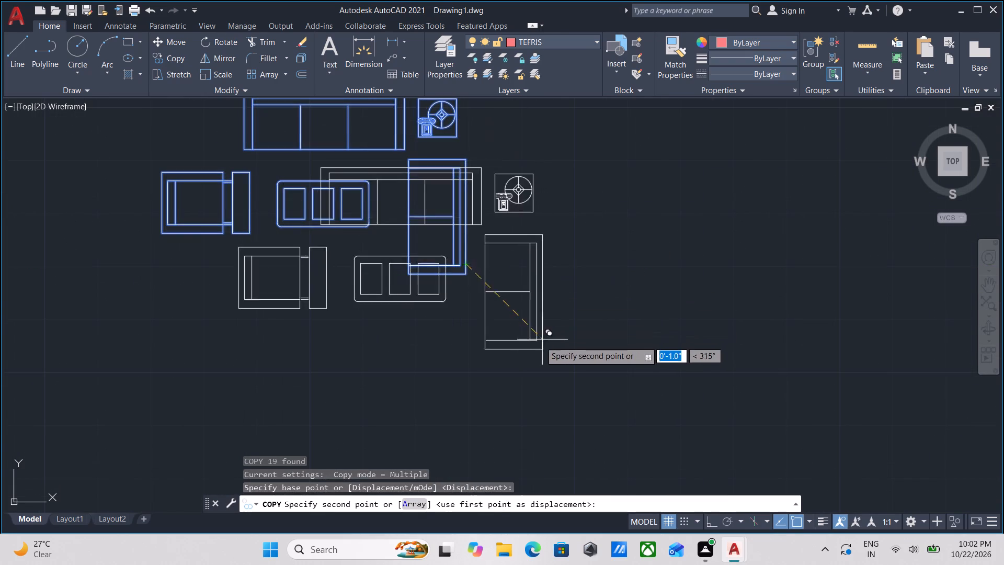
{"action": "scroll", "coordinate": [523, 360], "scroll_direction": "down", "scroll_amount": 2}
{"action": "middle_click_drag", "start_coordinate": [518, 309], "coordinate": [488, 91]}
{"action": "scroll", "coordinate": [562, 233], "scroll_direction": "down", "scroll_amount": 4}
{"action": "middle_click_drag", "start_coordinate": [584, 257], "coordinate": [579, 118]}
{"action": "scroll", "coordinate": [580, 108], "scroll_direction": "up", "scroll_amount": 1}
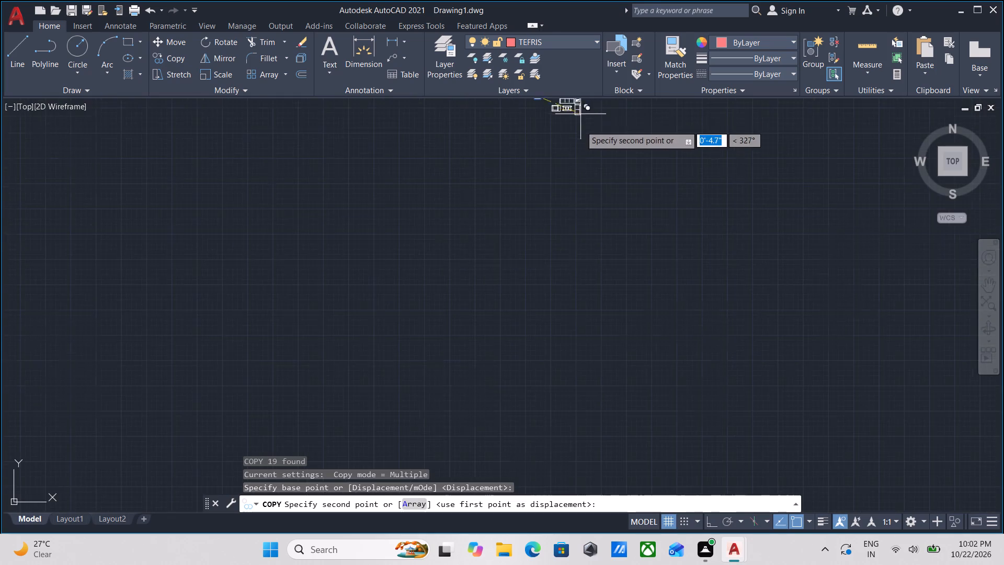
{"action": "scroll", "coordinate": [580, 130], "scroll_direction": "down", "scroll_amount": 6}
{"action": "middle_click_drag", "start_coordinate": [651, 258], "coordinate": [596, 142]}
{"action": "scroll", "coordinate": [605, 292], "scroll_direction": "up", "scroll_amount": 6}
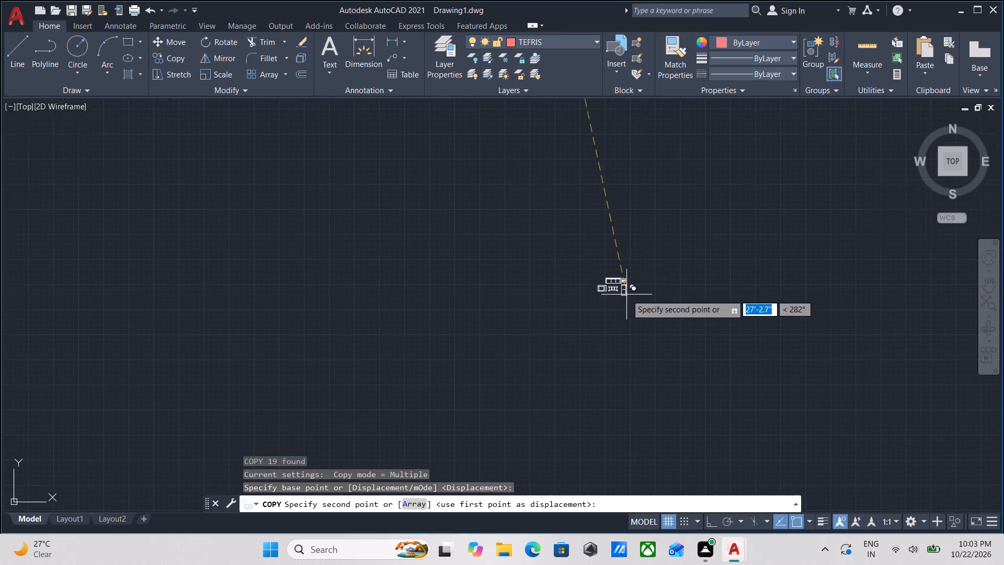
{"action": "scroll", "coordinate": [697, 257], "scroll_direction": "down", "scroll_amount": 1}
{"action": "middle_click_drag", "start_coordinate": [697, 256], "coordinate": [606, 217]}
{"action": "scroll", "coordinate": [614, 206], "scroll_direction": "down", "scroll_amount": 1}
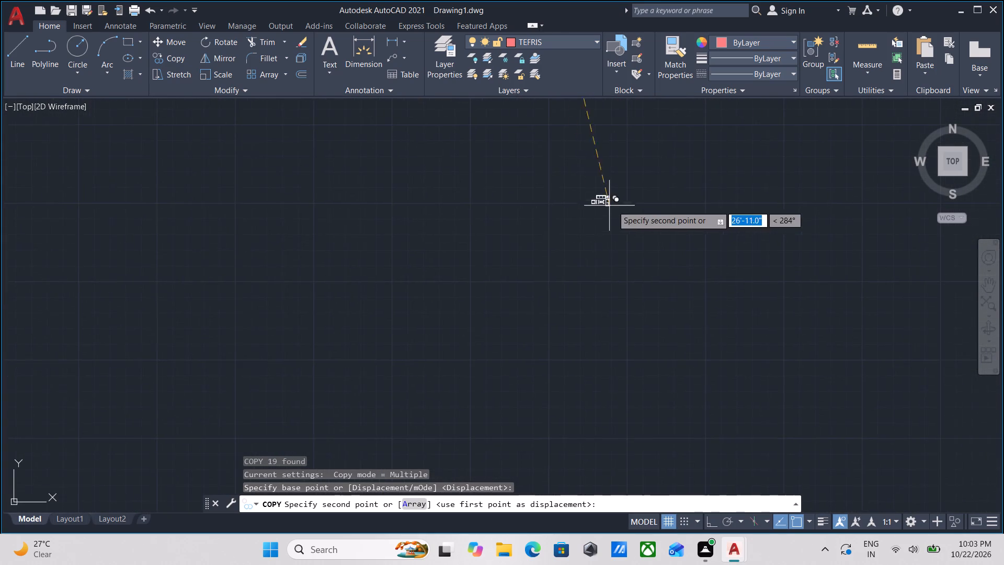
{"action": "scroll", "coordinate": [614, 206], "scroll_direction": "down", "scroll_amount": 3}
{"action": "middle_click_drag", "start_coordinate": [647, 252], "coordinate": [643, 176]}
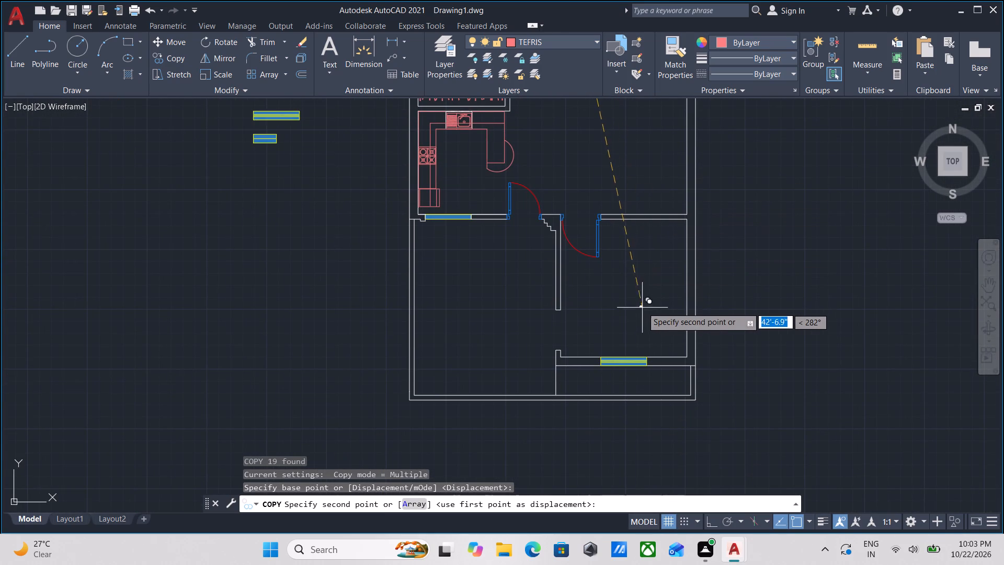
{"action": "scroll", "coordinate": [642, 306], "scroll_direction": "up", "scroll_amount": 3}
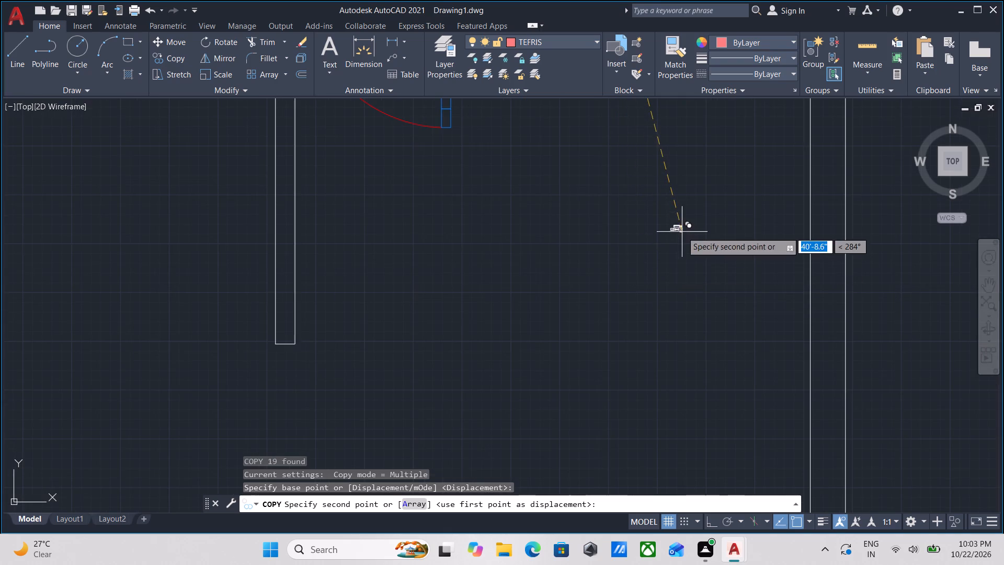
{"action": "middle_click_drag", "start_coordinate": [681, 237], "coordinate": [679, 319]}
{"action": "scroll", "coordinate": [653, 167], "scroll_direction": "down", "scroll_amount": 1}
{"action": "middle_click_drag", "start_coordinate": [647, 218], "coordinate": [647, 329]}
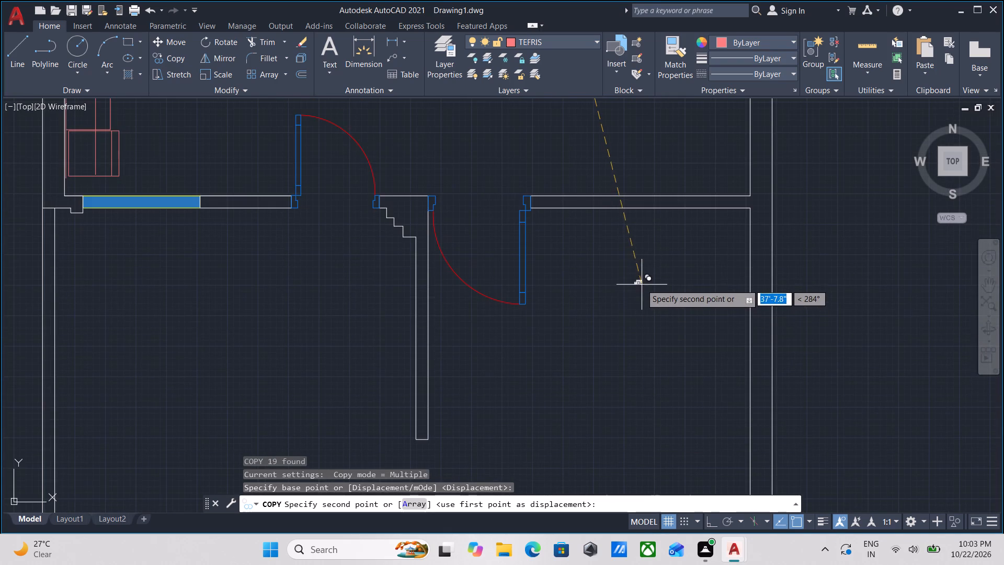
{"action": "left_click", "coordinate": [634, 257]}
{"action": "scroll", "coordinate": [647, 259], "scroll_direction": "up", "scroll_amount": 2}
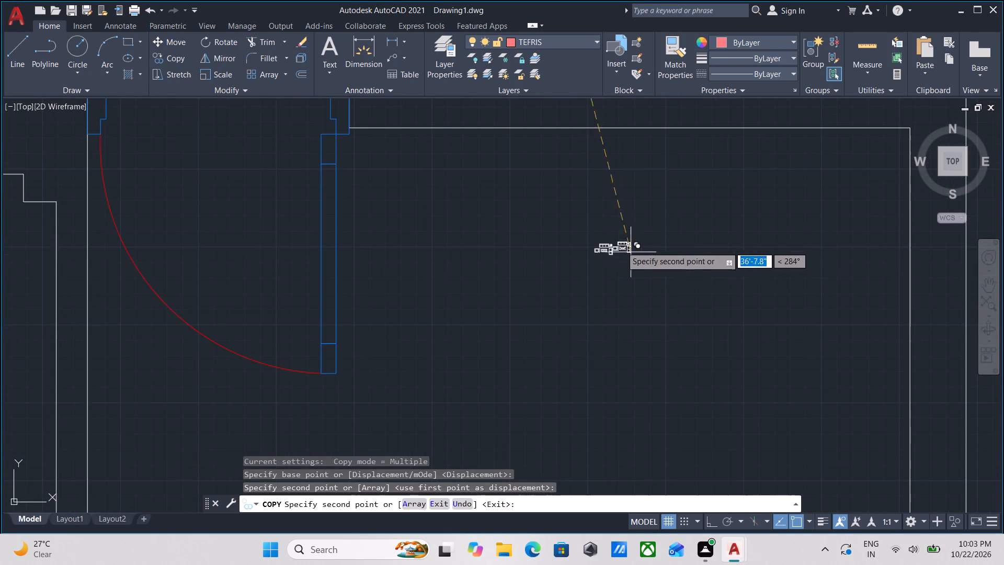
{"action": "key", "text": "Escape"}
{"action": "scroll", "coordinate": [604, 236], "scroll_direction": "up", "scroll_amount": 3}
{"action": "key", "text": "Escape"}
Scale the copied sofa set from the three-seat sofa's upper-left corner by about 2'-0" to suit the lower-right room.
{"action": "left_click_drag", "start_coordinate": [634, 237], "coordinate": [634, 247]}
{"action": "left_click", "coordinate": [594, 297]}
{"action": "scroll", "coordinate": [605, 277], "scroll_direction": "up", "scroll_amount": 2}
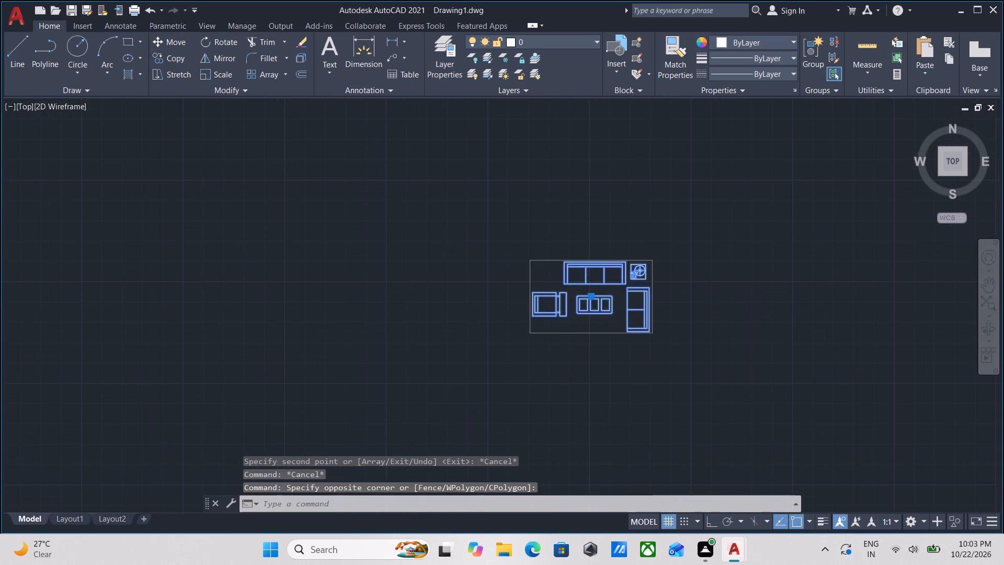
{"action": "type", "text": "SCA"}
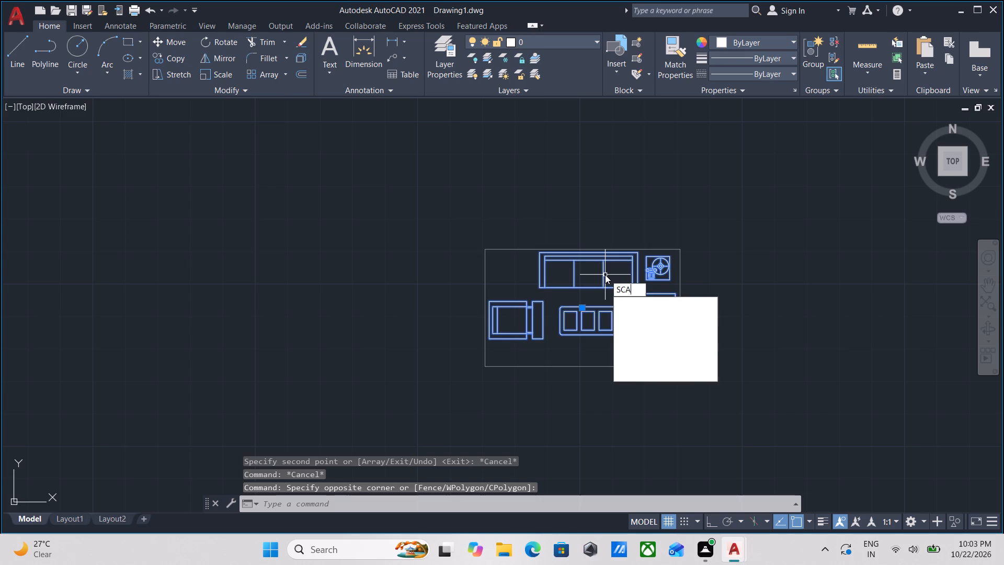
{"action": "key", "text": "Return"}
{"action": "scroll", "coordinate": [576, 260], "scroll_direction": "up", "scroll_amount": 2}
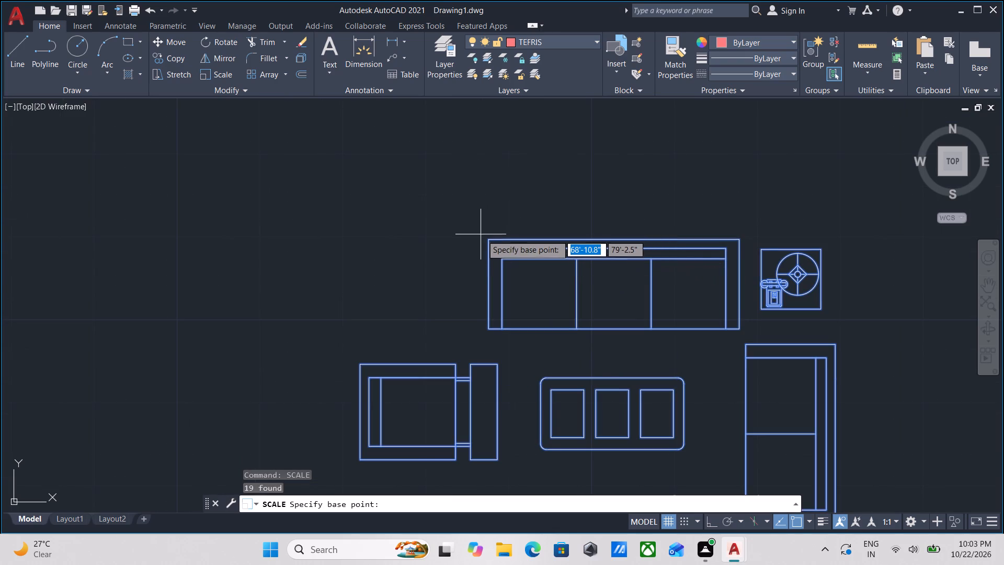
{"action": "left_click", "coordinate": [488, 235]}
{"action": "scroll", "coordinate": [783, 254], "scroll_direction": "down", "scroll_amount": 1}
{"action": "scroll", "coordinate": [898, 264], "scroll_direction": "down", "scroll_amount": 1}
{"action": "middle_click_drag", "start_coordinate": [898, 264], "coordinate": [883, 262]}
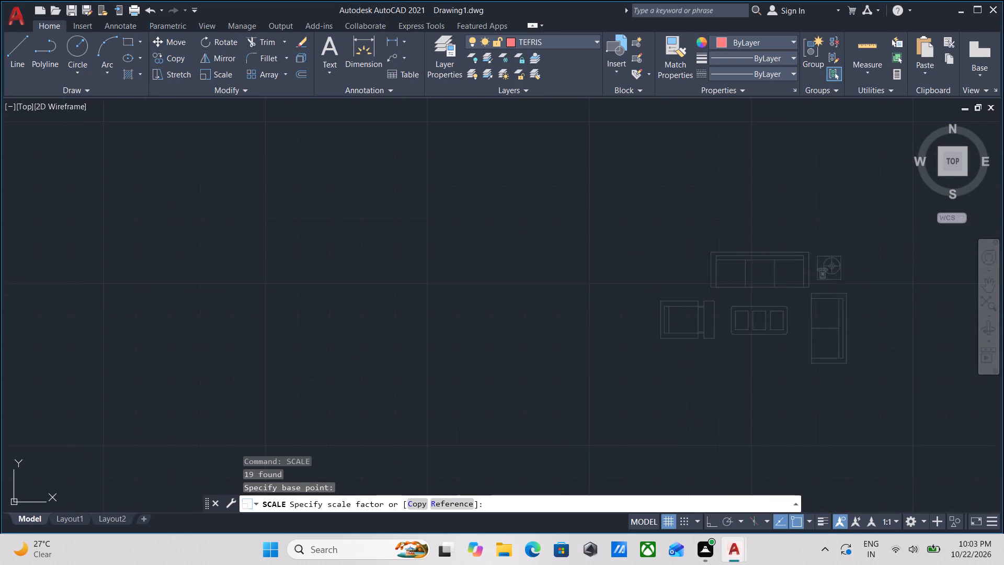
{"action": "middle_click_drag", "start_coordinate": [883, 262], "coordinate": [509, 219]}
{"action": "scroll", "coordinate": [612, 216], "scroll_direction": "down", "scroll_amount": 3}
{"action": "scroll", "coordinate": [778, 218], "scroll_direction": "down", "scroll_amount": 1}
{"action": "middle_click_drag", "start_coordinate": [778, 218], "coordinate": [480, 213]}
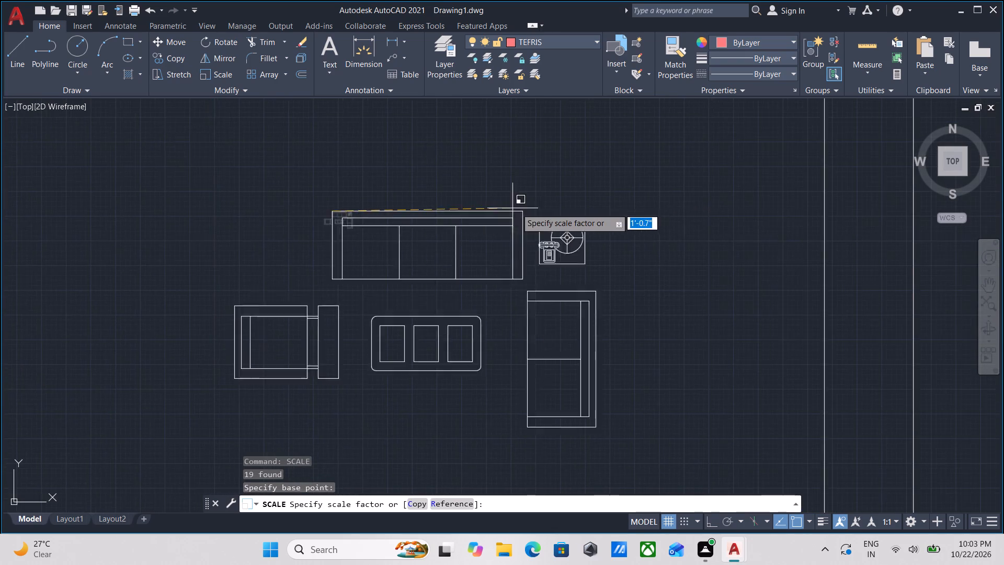
{"action": "scroll", "coordinate": [521, 208], "scroll_direction": "down", "scroll_amount": 1}
{"action": "scroll", "coordinate": [591, 213], "scroll_direction": "down", "scroll_amount": 2}
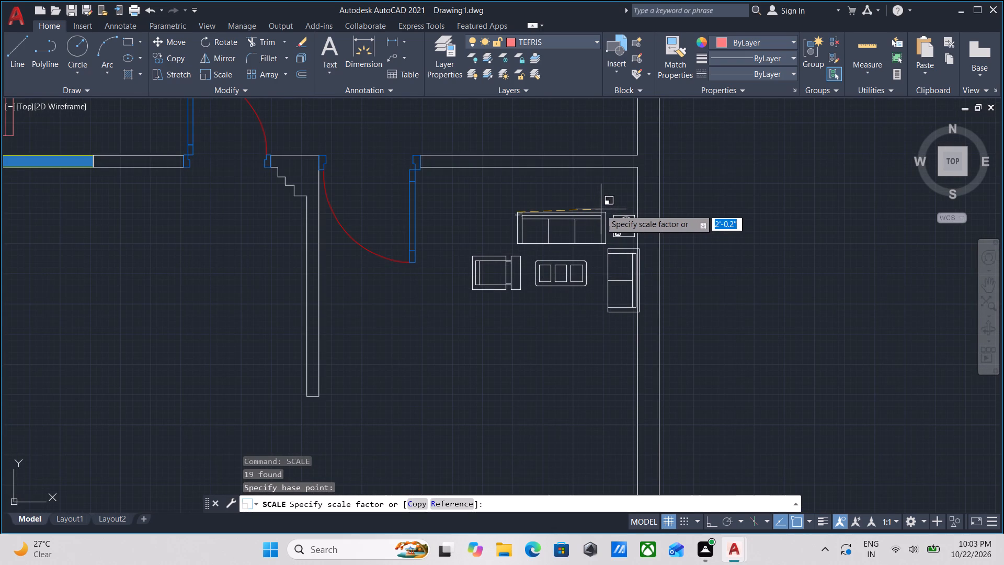
{"action": "left_click", "coordinate": [599, 209]}
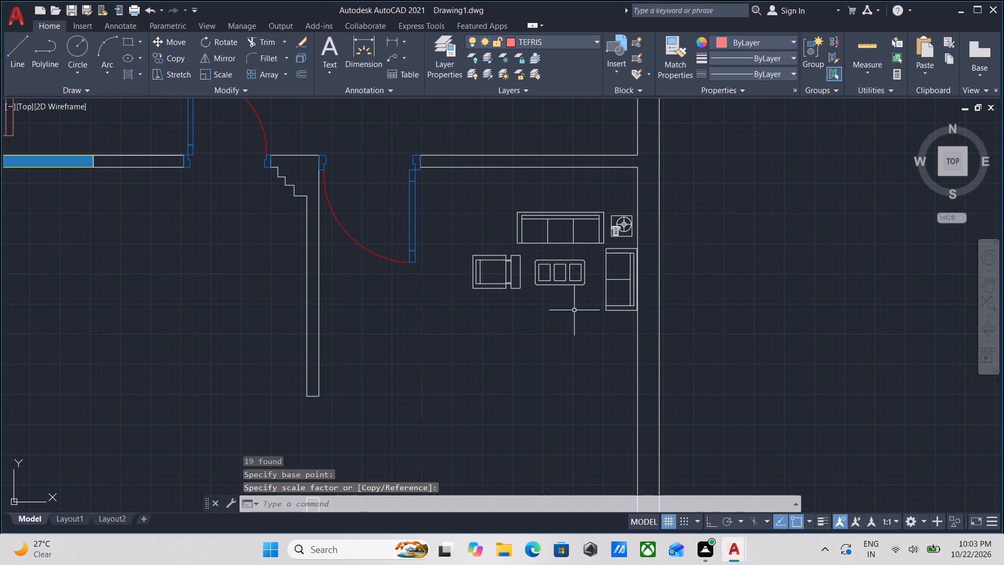
Move the scaled sofa set a short distance left, clear of the room's right wall.
{"action": "left_click", "coordinate": [575, 311]}
{"action": "left_click", "coordinate": [521, 255]}
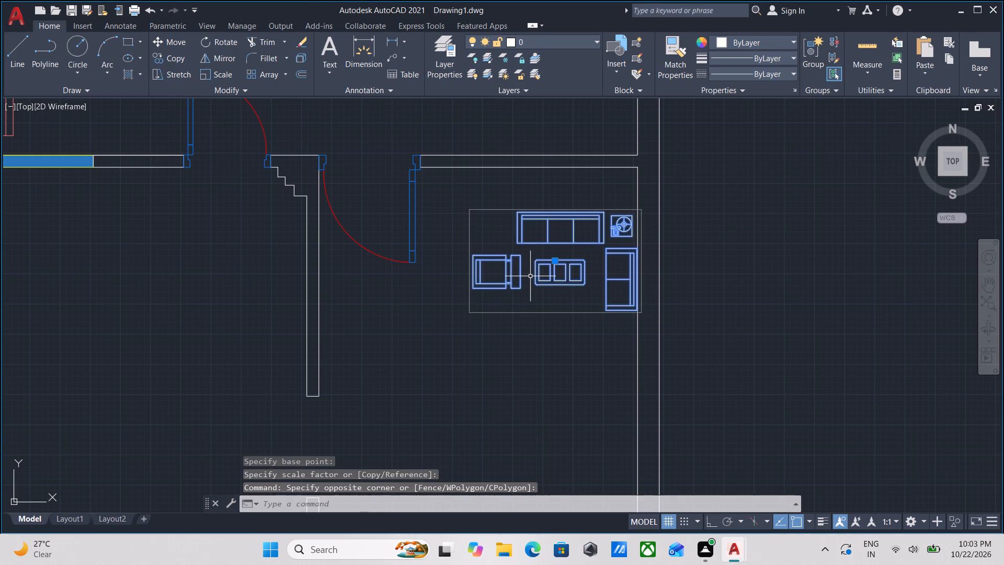
{"action": "key", "text": "m"}
{"action": "key", "text": "Return"}
{"action": "left_click", "coordinate": [490, 283]}
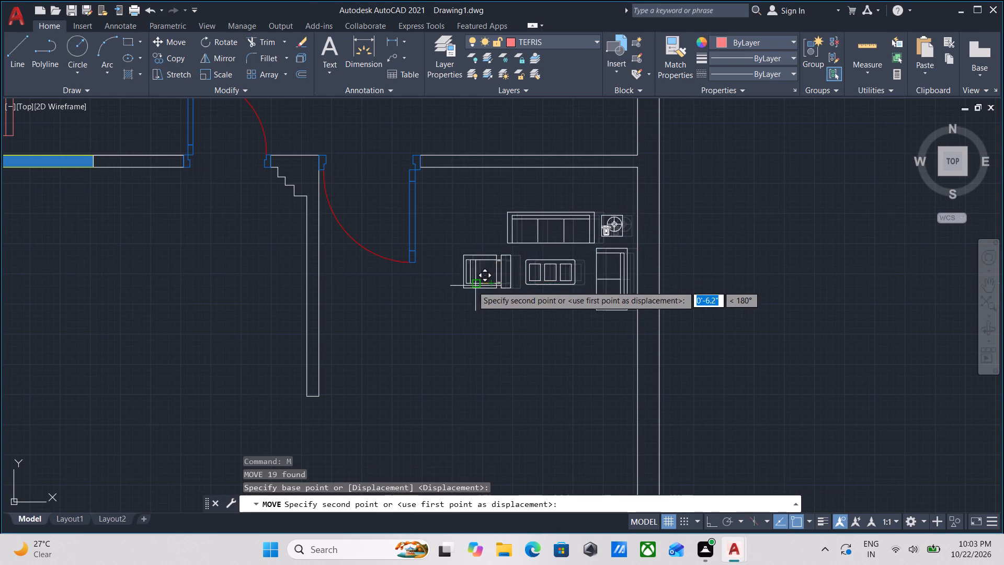
{"action": "left_click", "coordinate": [466, 281]}
{"action": "scroll", "coordinate": [512, 281], "scroll_direction": "down", "scroll_amount": 2}
{"action": "scroll", "coordinate": [545, 299], "scroll_direction": "up", "scroll_amount": 1}
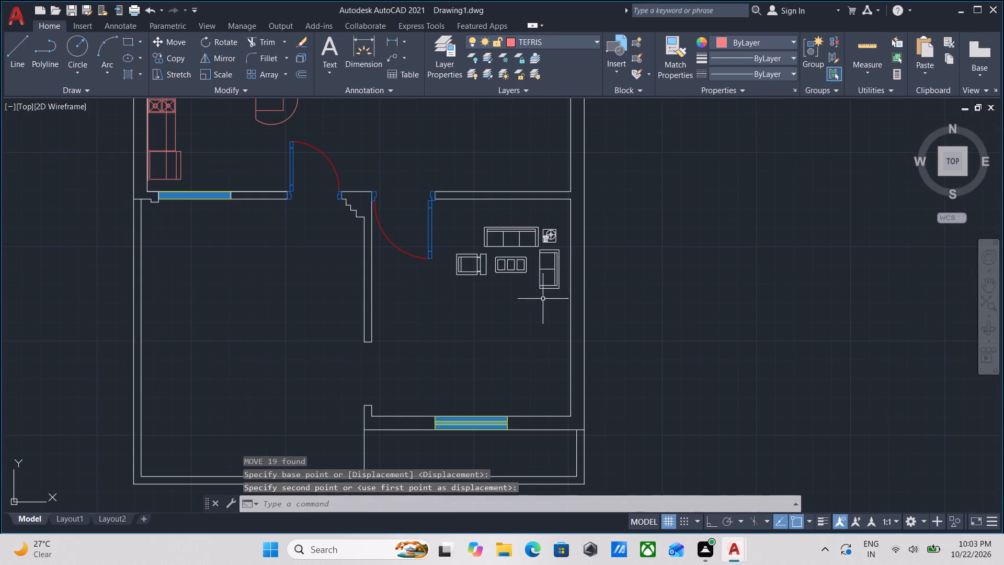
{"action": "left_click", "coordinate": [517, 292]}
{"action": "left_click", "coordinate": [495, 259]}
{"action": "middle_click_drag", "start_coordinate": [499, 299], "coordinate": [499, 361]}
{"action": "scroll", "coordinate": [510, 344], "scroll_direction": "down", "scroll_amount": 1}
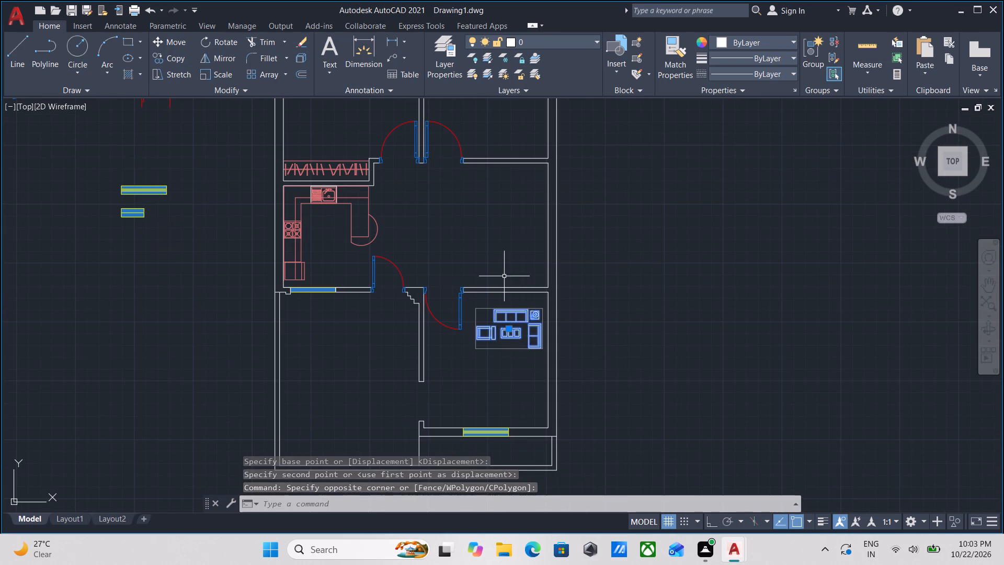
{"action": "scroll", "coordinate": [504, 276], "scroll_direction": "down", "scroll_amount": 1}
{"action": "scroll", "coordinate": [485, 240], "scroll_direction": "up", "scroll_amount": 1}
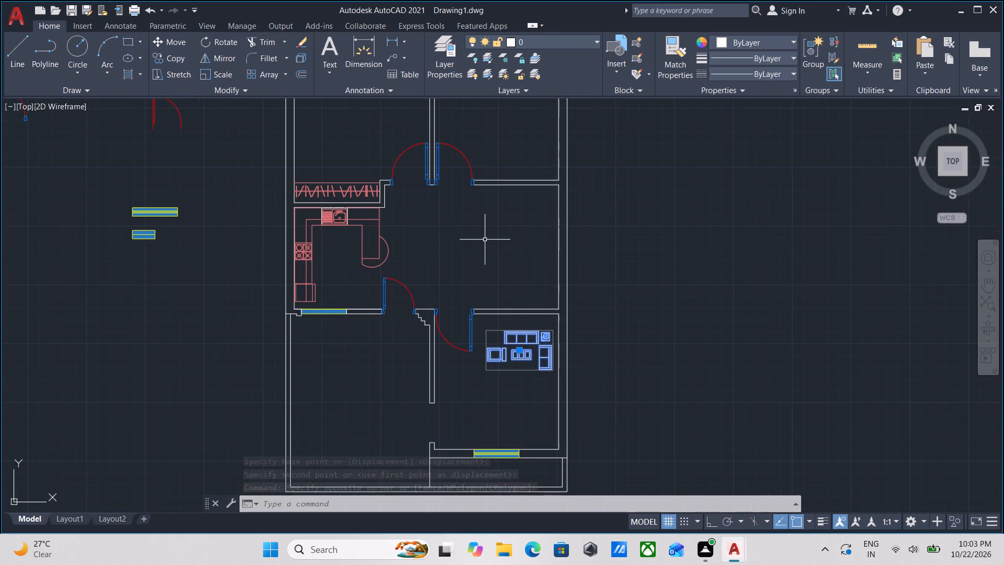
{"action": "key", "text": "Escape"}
Scale the kitchen counter block down from its upper-left corner by a factor of about 0.7.
{"action": "scroll", "coordinate": [424, 251], "scroll_direction": "up", "scroll_amount": 1}
{"action": "scroll", "coordinate": [429, 247], "scroll_direction": "down", "scroll_amount": 3}
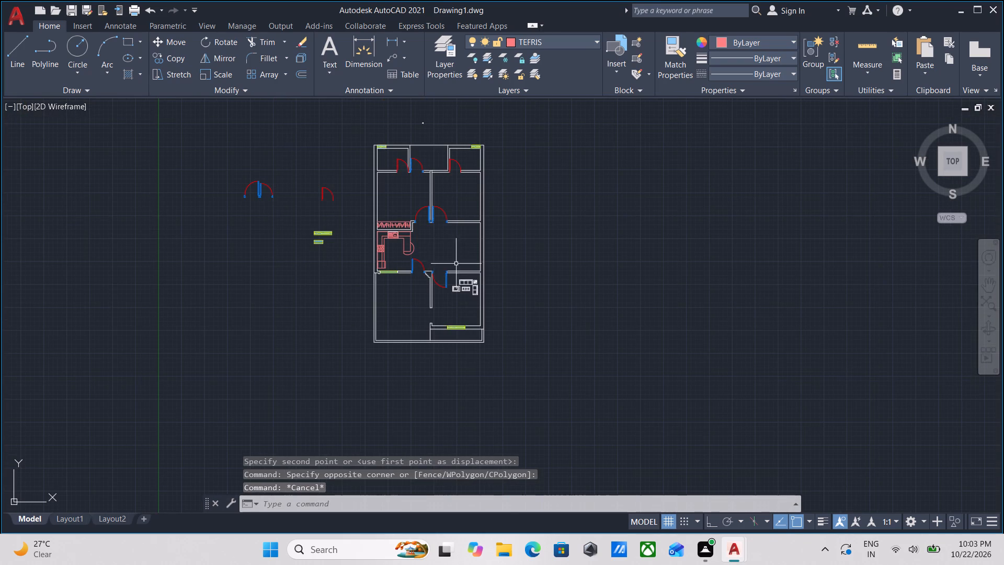
{"action": "scroll", "coordinate": [464, 278], "scroll_direction": "up", "scroll_amount": 2}
{"action": "scroll", "coordinate": [303, 201], "scroll_direction": "up", "scroll_amount": 2}
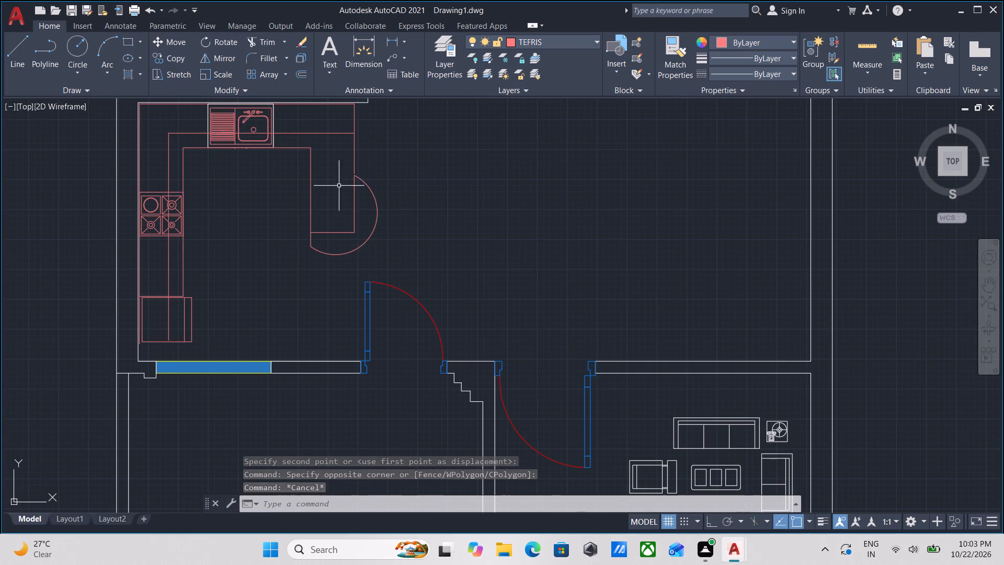
{"action": "left_click", "coordinate": [374, 182]}
{"action": "left_click", "coordinate": [341, 177]}
{"action": "middle_click_drag", "start_coordinate": [380, 210], "coordinate": [428, 255]}
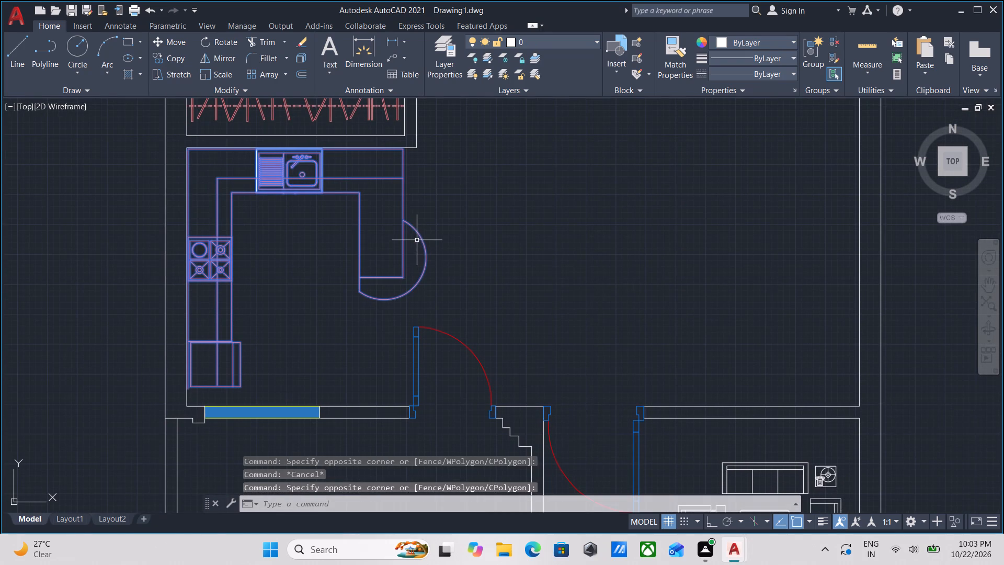
{"action": "type", "text": "SCA"}
{"action": "key", "text": "Return"}
{"action": "scroll", "coordinate": [218, 152], "scroll_direction": "up", "scroll_amount": 2}
{"action": "scroll", "coordinate": [158, 138], "scroll_direction": "up", "scroll_amount": 1}
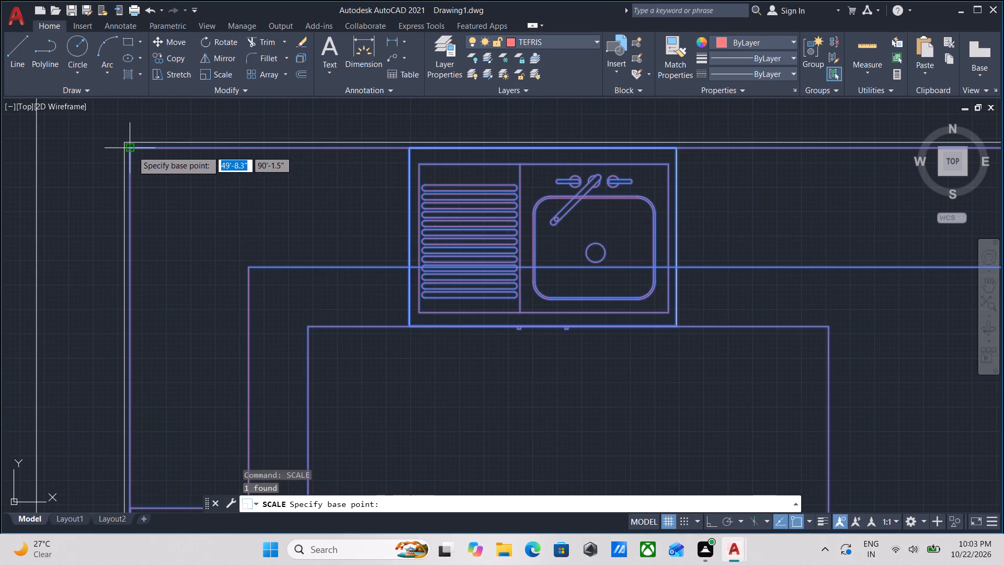
{"action": "left_click", "coordinate": [132, 151]}
{"action": "scroll", "coordinate": [369, 182], "scroll_direction": "down", "scroll_amount": 1}
{"action": "middle_click_drag", "start_coordinate": [369, 182], "coordinate": [289, 171]}
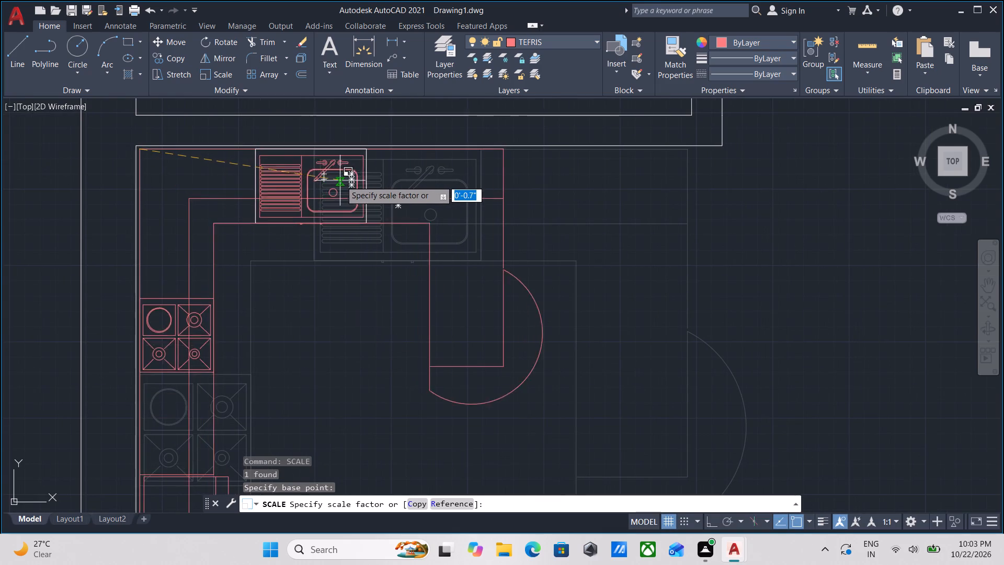
{"action": "left_click", "coordinate": [355, 184]}
{"action": "scroll", "coordinate": [357, 184], "scroll_direction": "down", "scroll_amount": 3}
{"action": "middle_click_drag", "start_coordinate": [474, 218], "coordinate": [455, 178]}
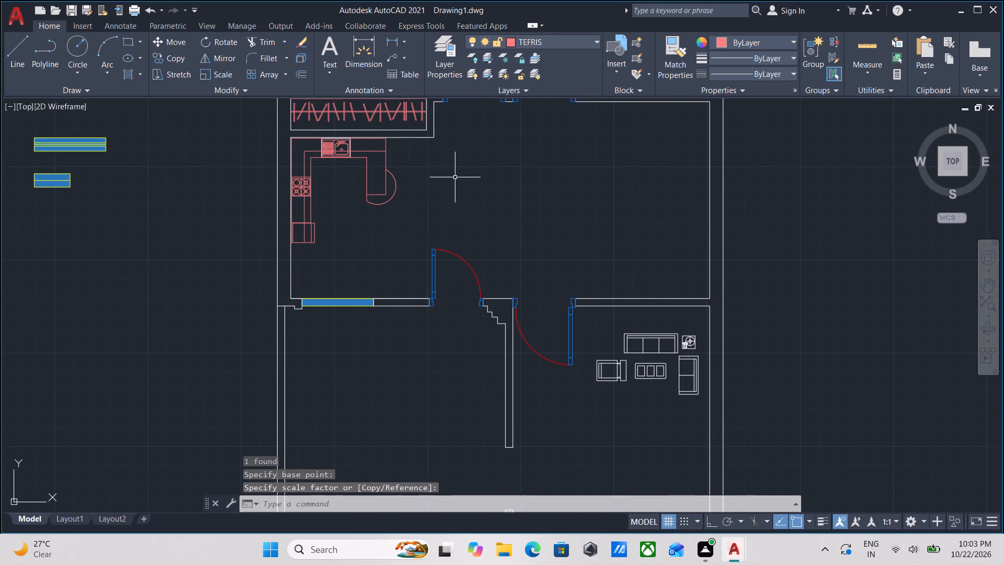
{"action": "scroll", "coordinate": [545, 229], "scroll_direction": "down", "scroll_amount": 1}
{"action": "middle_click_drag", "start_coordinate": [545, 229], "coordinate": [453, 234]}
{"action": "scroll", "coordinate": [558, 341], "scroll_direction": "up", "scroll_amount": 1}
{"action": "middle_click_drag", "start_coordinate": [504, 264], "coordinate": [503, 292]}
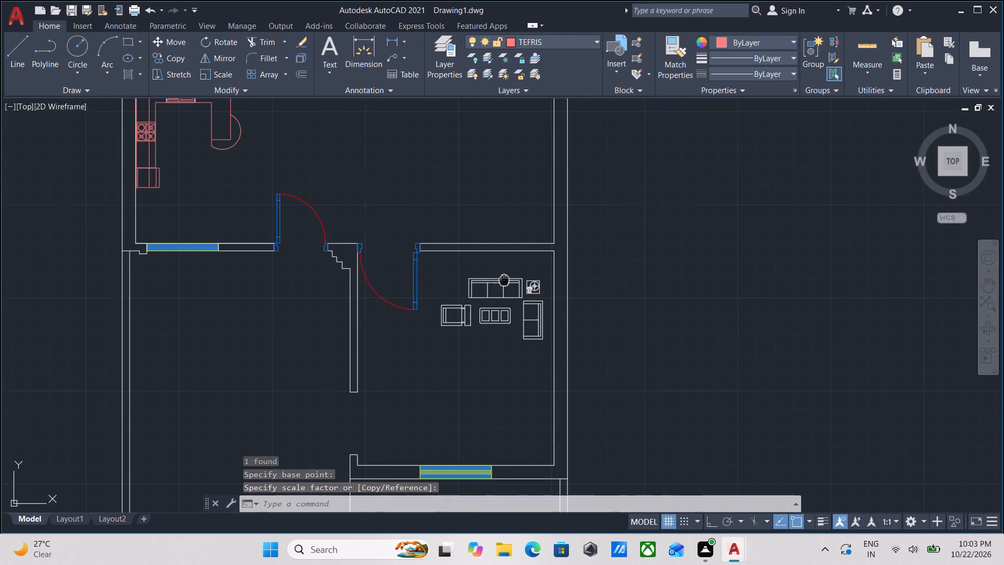
Switch to the Autocad Blocks drawing and look through the sofa and seating blocks of the Furniture section.
{"action": "middle_click_drag", "start_coordinate": [503, 292], "coordinate": [496, 350]}
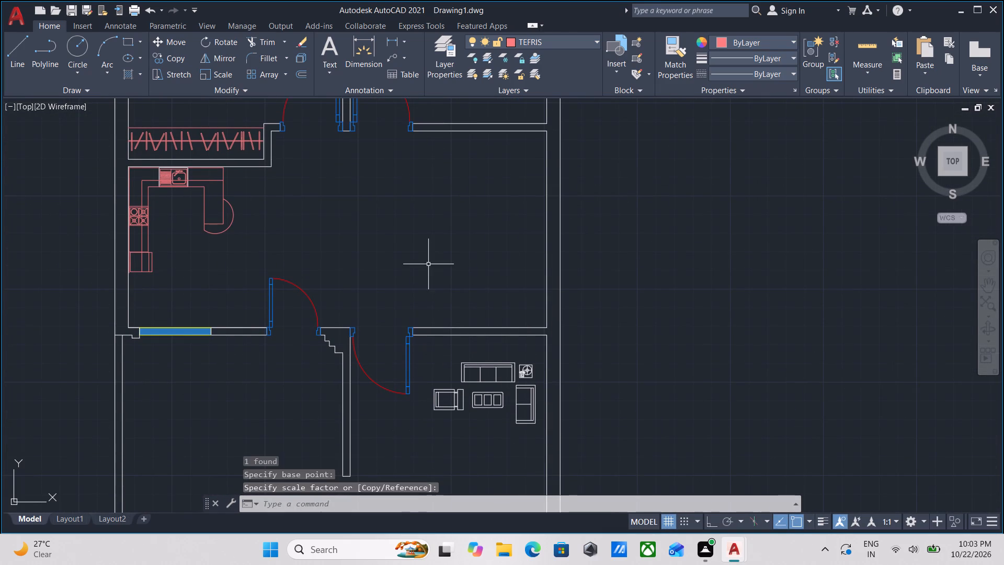
{"action": "middle_click_drag", "start_coordinate": [442, 310], "coordinate": [451, 349]}
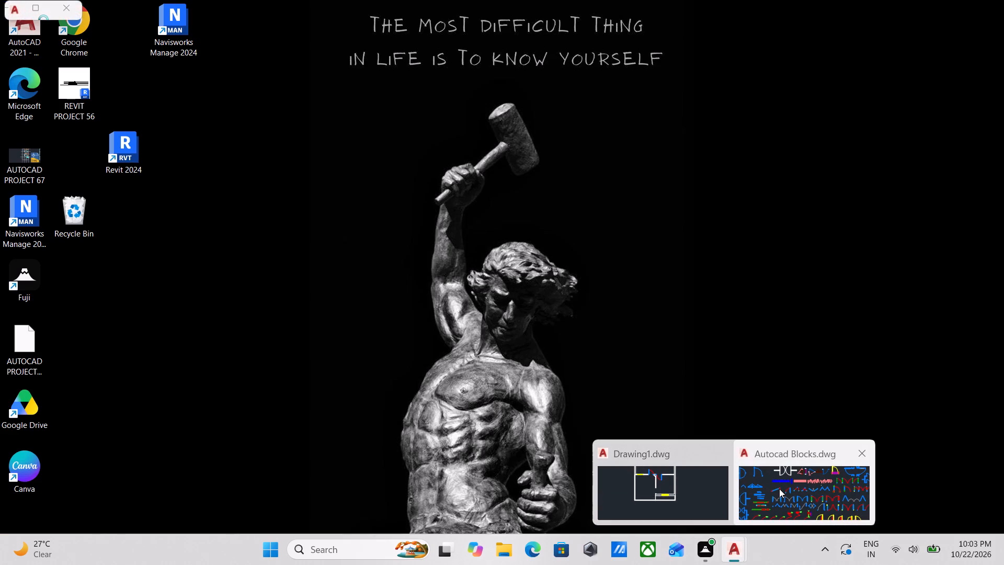
{"action": "left_click", "coordinate": [780, 489]}
{"action": "scroll", "coordinate": [587, 374], "scroll_direction": "down", "scroll_amount": 3}
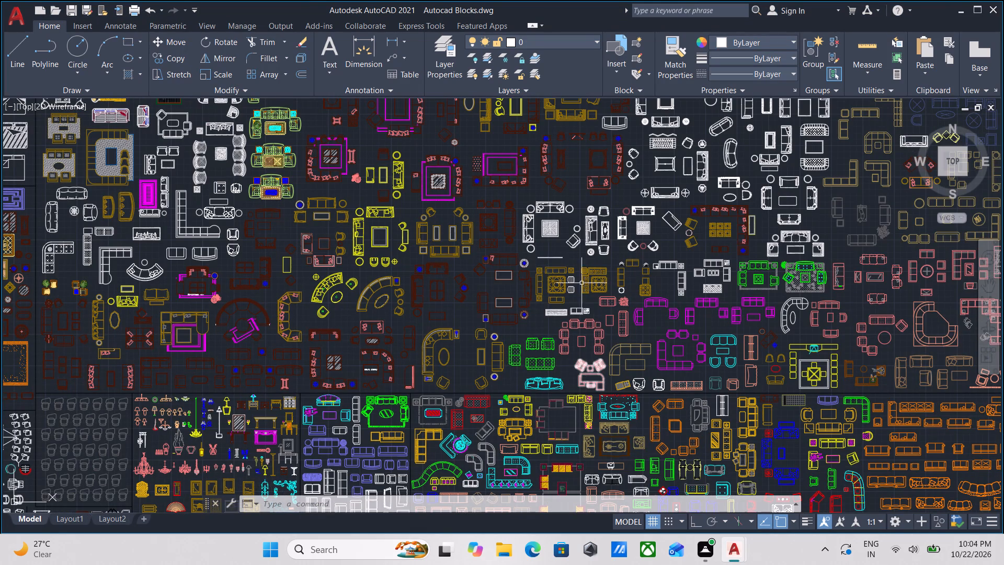
{"action": "scroll", "coordinate": [266, 246], "scroll_direction": "up", "scroll_amount": 2}
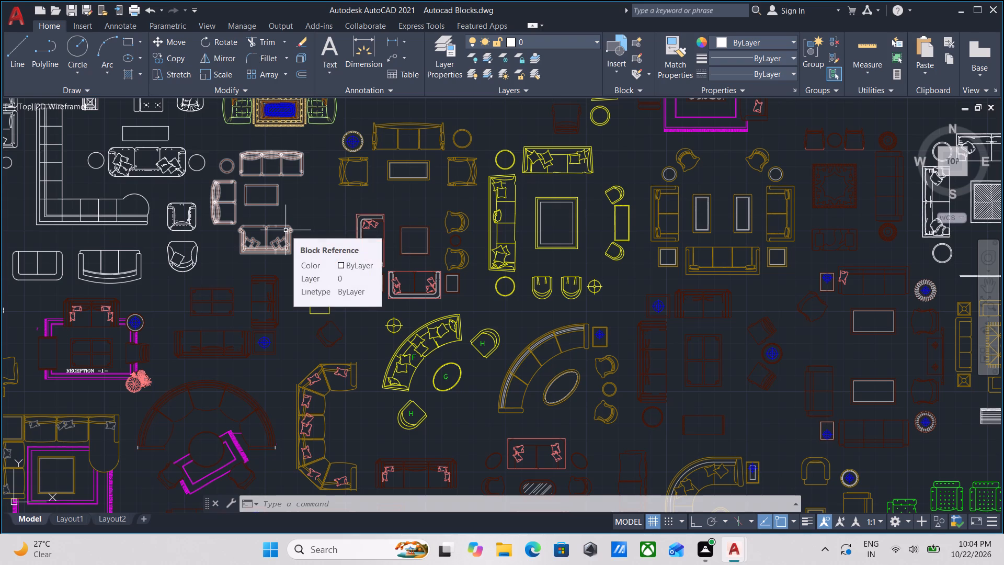
{"action": "scroll", "coordinate": [278, 221], "scroll_direction": "down", "scroll_amount": 2}
{"action": "middle_click_drag", "start_coordinate": [278, 221], "coordinate": [385, 224]}
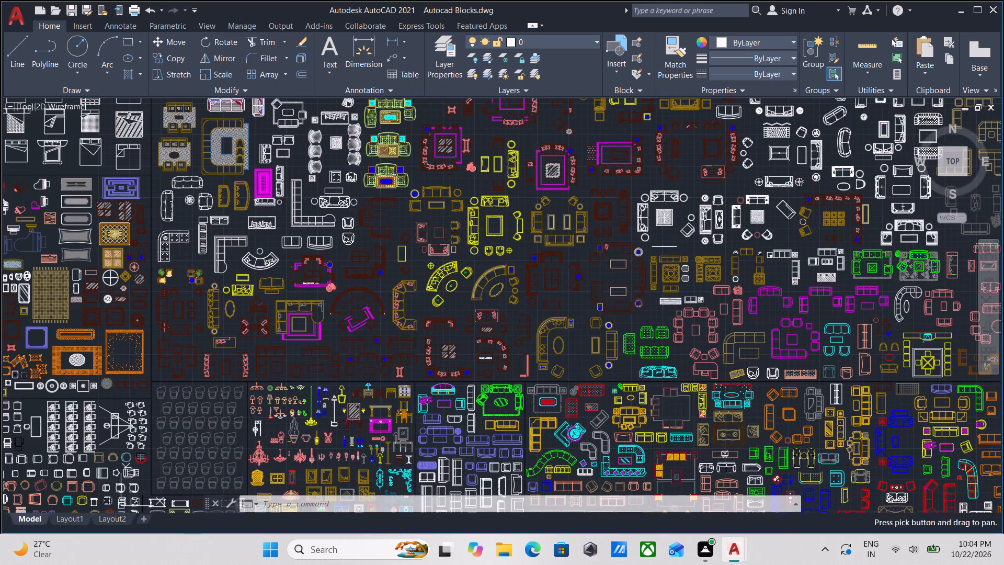
{"action": "middle_click_drag", "start_coordinate": [332, 190], "coordinate": [410, 265]}
{"action": "scroll", "coordinate": [417, 231], "scroll_direction": "up", "scroll_amount": 2}
{"action": "scroll", "coordinate": [405, 212], "scroll_direction": "down", "scroll_amount": 1}
{"action": "middle_click_drag", "start_coordinate": [405, 212], "coordinate": [474, 298]}
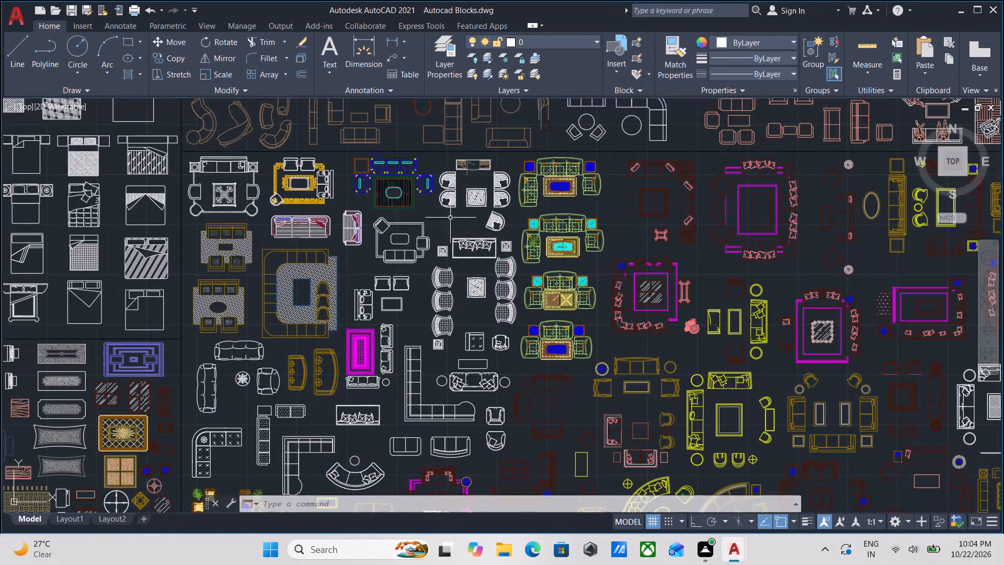
{"action": "scroll", "coordinate": [450, 217], "scroll_direction": "down", "scroll_amount": 1}
{"action": "middle_click_drag", "start_coordinate": [455, 232], "coordinate": [477, 308]}
{"action": "scroll", "coordinate": [500, 246], "scroll_direction": "down", "scroll_amount": 2}
{"action": "middle_click_drag", "start_coordinate": [496, 240], "coordinate": [499, 323]}
{"action": "middle_click_drag", "start_coordinate": [447, 171], "coordinate": [466, 287]}
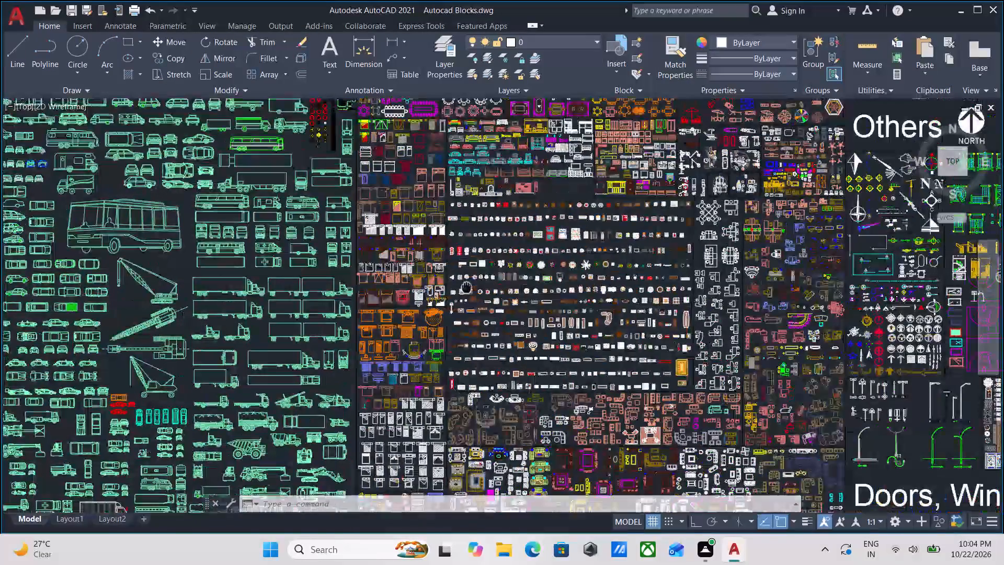
{"action": "middle_click_drag", "start_coordinate": [454, 151], "coordinate": [471, 234]}
Examine the dining table blocks in the Furniture section for a set that suits the floor plan.
{"action": "scroll", "coordinate": [555, 148], "scroll_direction": "up", "scroll_amount": 1}
{"action": "middle_click_drag", "start_coordinate": [562, 150], "coordinate": [492, 282]}
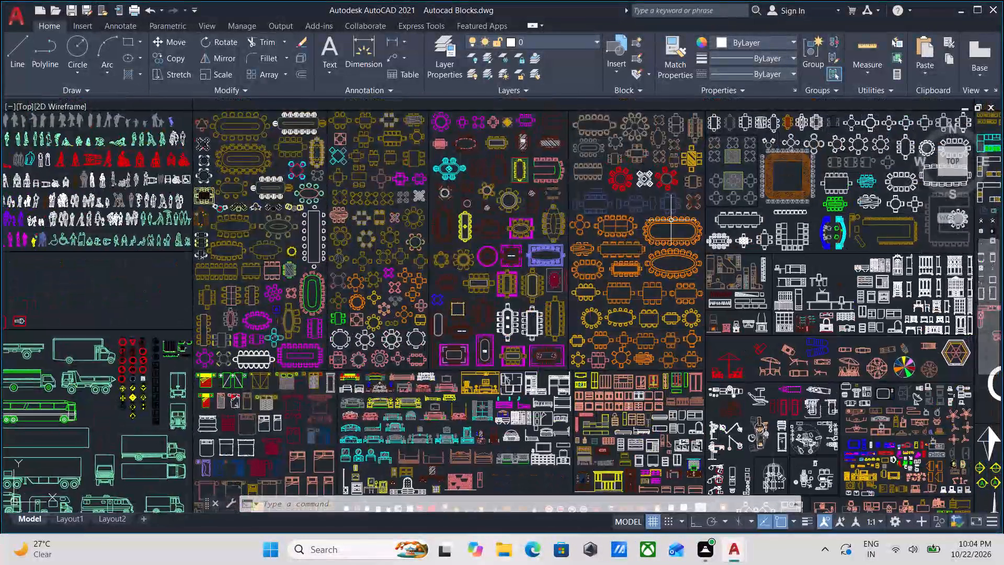
{"action": "middle_click_drag", "start_coordinate": [643, 262], "coordinate": [596, 157]}
{"action": "scroll", "coordinate": [648, 221], "scroll_direction": "up", "scroll_amount": 3}
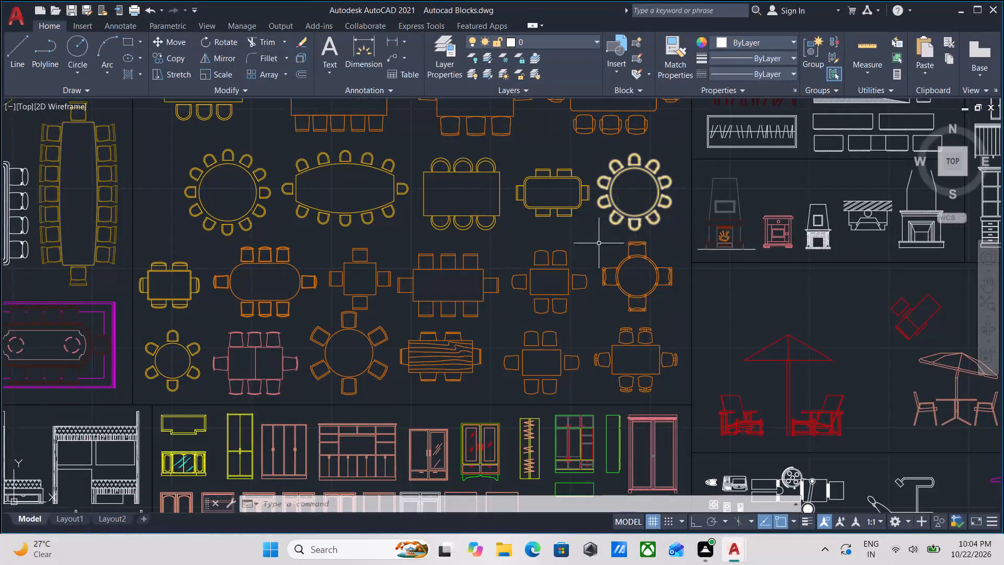
{"action": "middle_click_drag", "start_coordinate": [599, 244], "coordinate": [608, 217]}
{"action": "scroll", "coordinate": [448, 310], "scroll_direction": "up", "scroll_amount": 2}
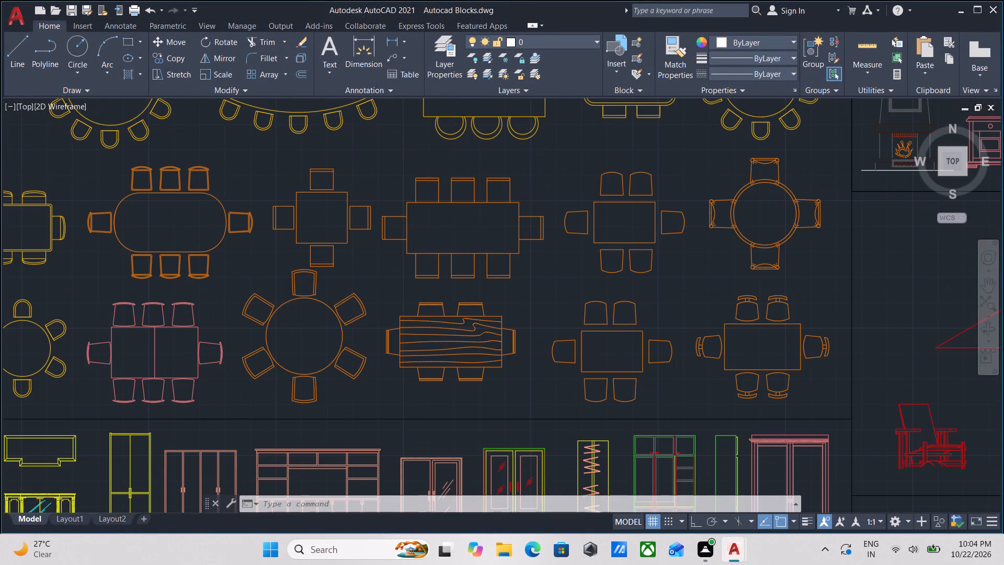
{"action": "scroll", "coordinate": [441, 300], "scroll_direction": "down", "scroll_amount": 2}
{"action": "middle_click_drag", "start_coordinate": [432, 292], "coordinate": [401, 256]}
{"action": "middle_click_drag", "start_coordinate": [510, 314], "coordinate": [539, 376]}
{"action": "middle_click_drag", "start_coordinate": [472, 248], "coordinate": [484, 278]}
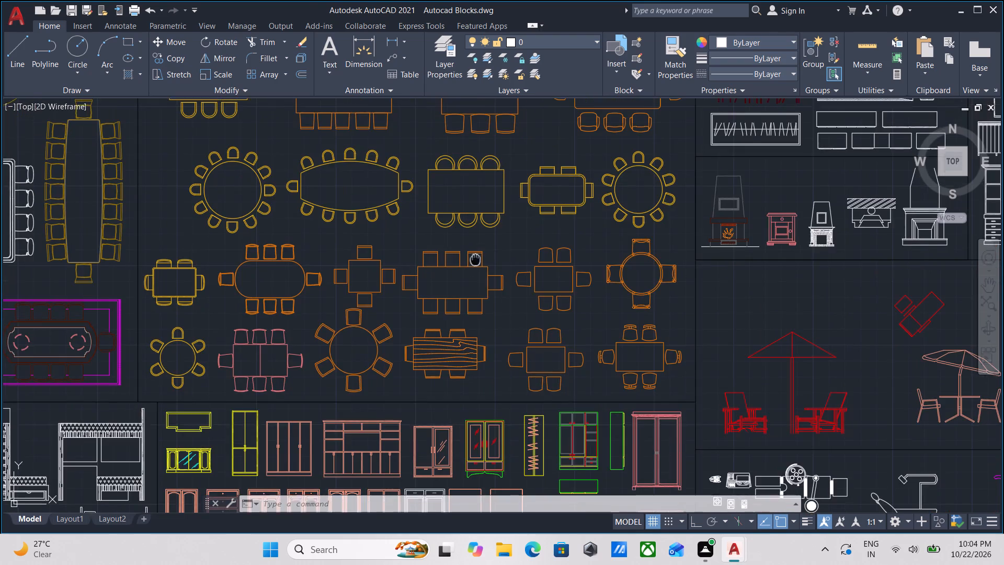
{"action": "middle_click_drag", "start_coordinate": [484, 278], "coordinate": [529, 364]}
{"action": "middle_click_drag", "start_coordinate": [458, 253], "coordinate": [494, 355]}
{"action": "middle_click_drag", "start_coordinate": [420, 256], "coordinate": [477, 358]}
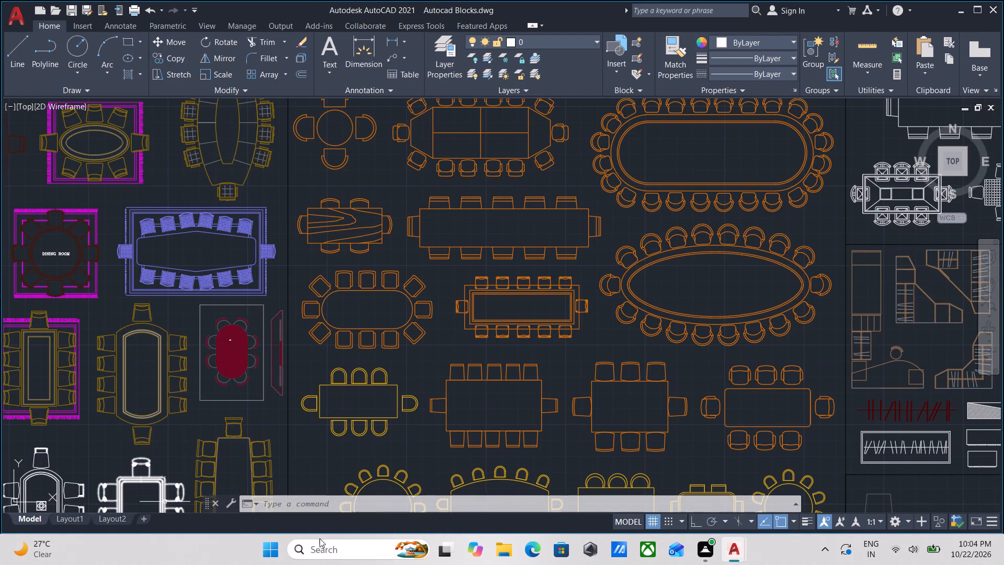
{"action": "scroll", "coordinate": [522, 325], "scroll_direction": "down", "scroll_amount": 1}
{"action": "middle_click_drag", "start_coordinate": [523, 327], "coordinate": [531, 420]}
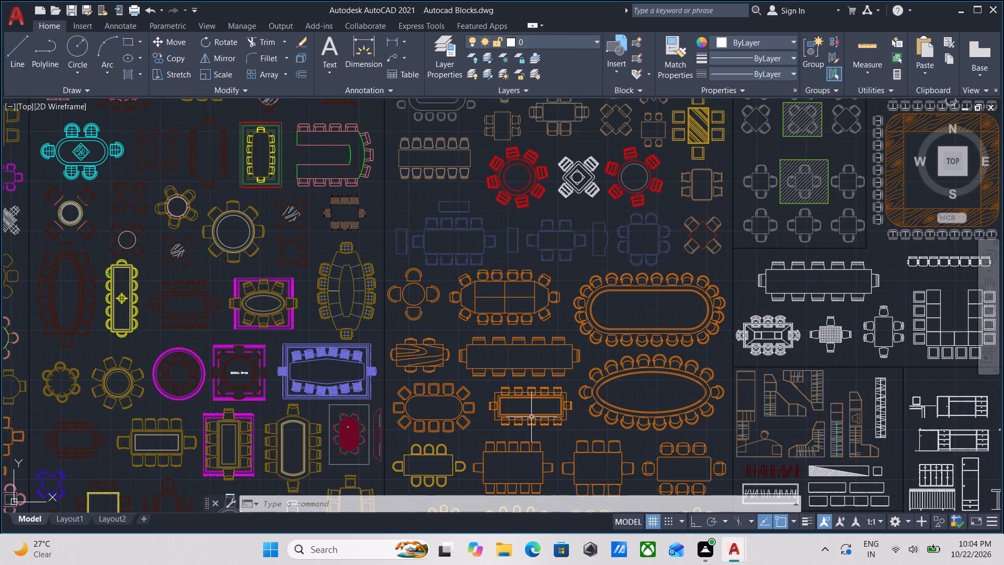
{"action": "scroll", "coordinate": [594, 342], "scroll_direction": "up", "scroll_amount": 2}
{"action": "middle_click_drag", "start_coordinate": [594, 342], "coordinate": [442, 398]}
{"action": "scroll", "coordinate": [460, 372], "scroll_direction": "down", "scroll_amount": 2}
{"action": "middle_click_drag", "start_coordinate": [457, 373], "coordinate": [385, 415]}
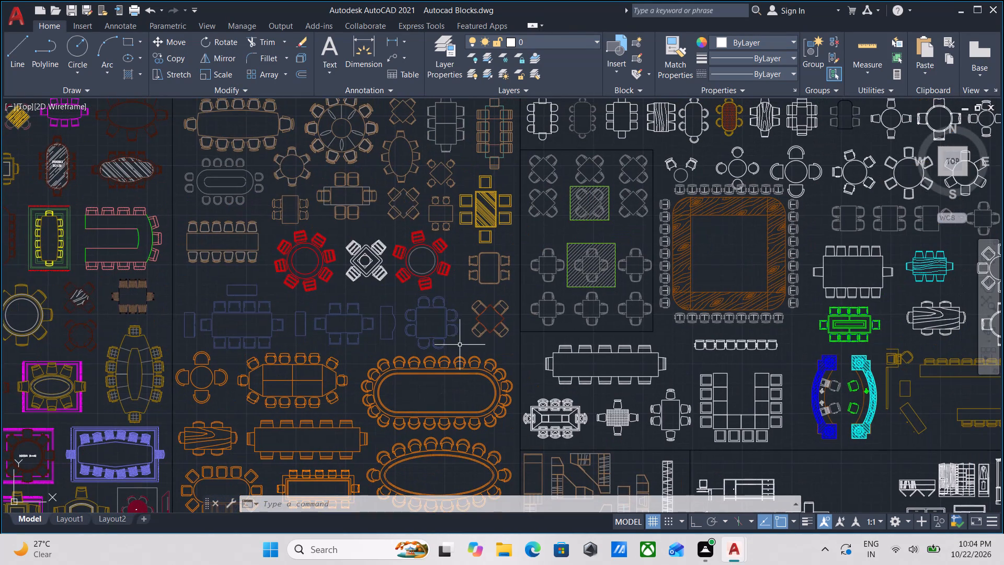
{"action": "middle_click_drag", "start_coordinate": [461, 344], "coordinate": [477, 405]}
{"action": "scroll", "coordinate": [458, 326], "scroll_direction": "up", "scroll_amount": 1}
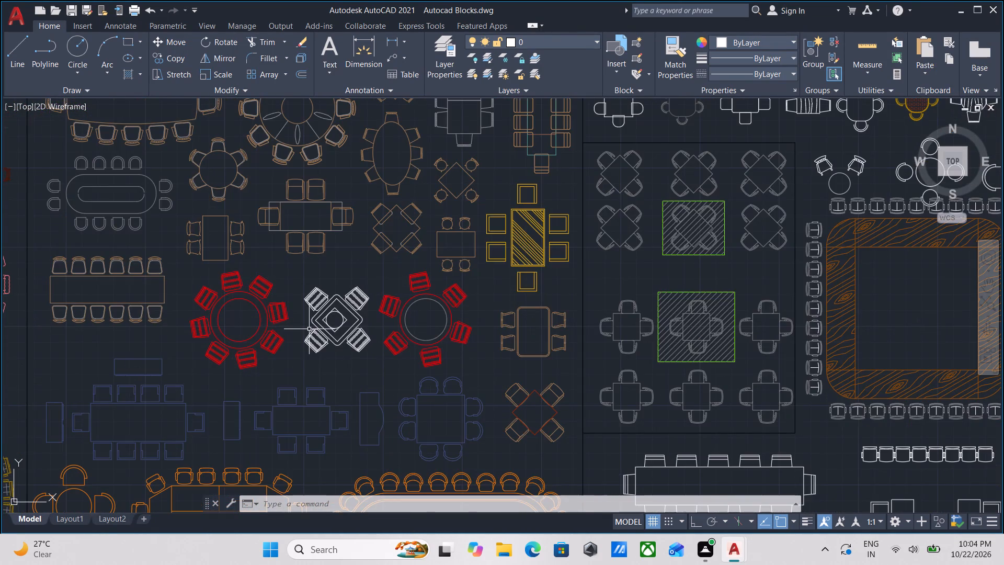
{"action": "scroll", "coordinate": [309, 329], "scroll_direction": "up", "scroll_amount": 1}
{"action": "scroll", "coordinate": [311, 330], "scroll_direction": "down", "scroll_amount": 3}
{"action": "middle_click_drag", "start_coordinate": [337, 321], "coordinate": [356, 370]}
{"action": "middle_click_drag", "start_coordinate": [551, 387], "coordinate": [431, 265]}
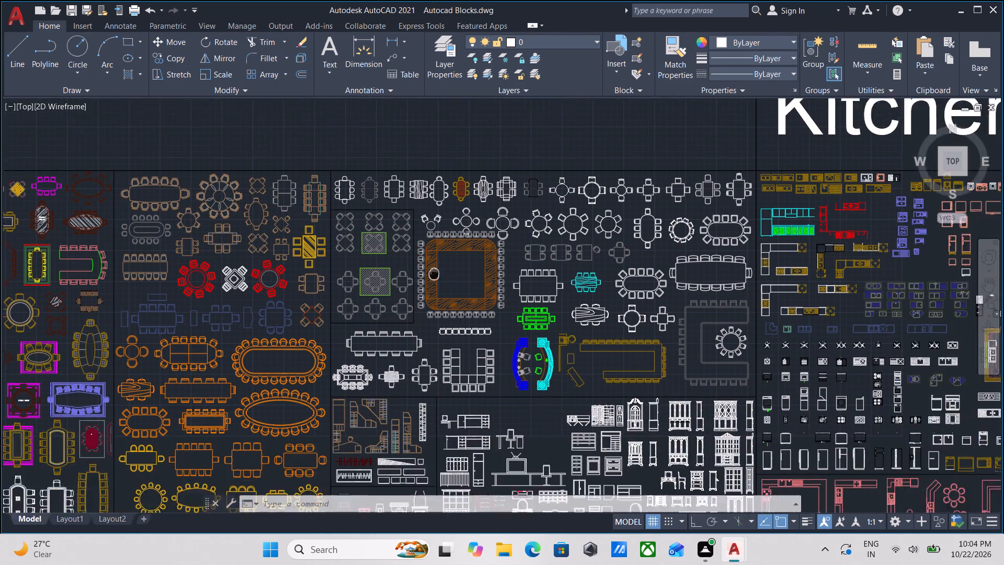
{"action": "middle_click_drag", "start_coordinate": [431, 265], "coordinate": [430, 261]}
{"action": "middle_click_drag", "start_coordinate": [361, 372], "coordinate": [433, 296]}
{"action": "scroll", "coordinate": [265, 412], "scroll_direction": "up", "scroll_amount": 2}
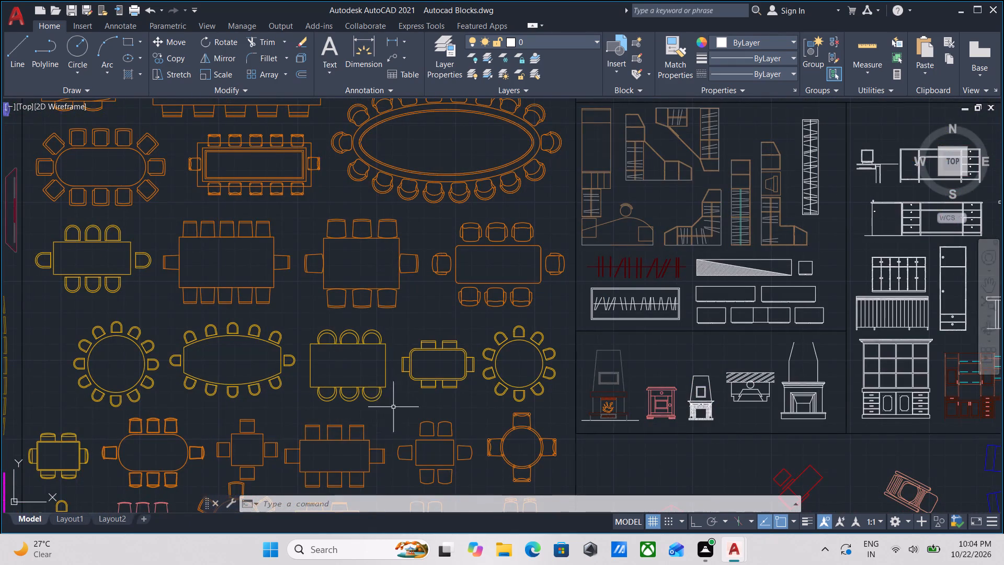
{"action": "middle_click_drag", "start_coordinate": [396, 391], "coordinate": [425, 331]}
{"action": "scroll", "coordinate": [562, 436], "scroll_direction": "up", "scroll_amount": 2}
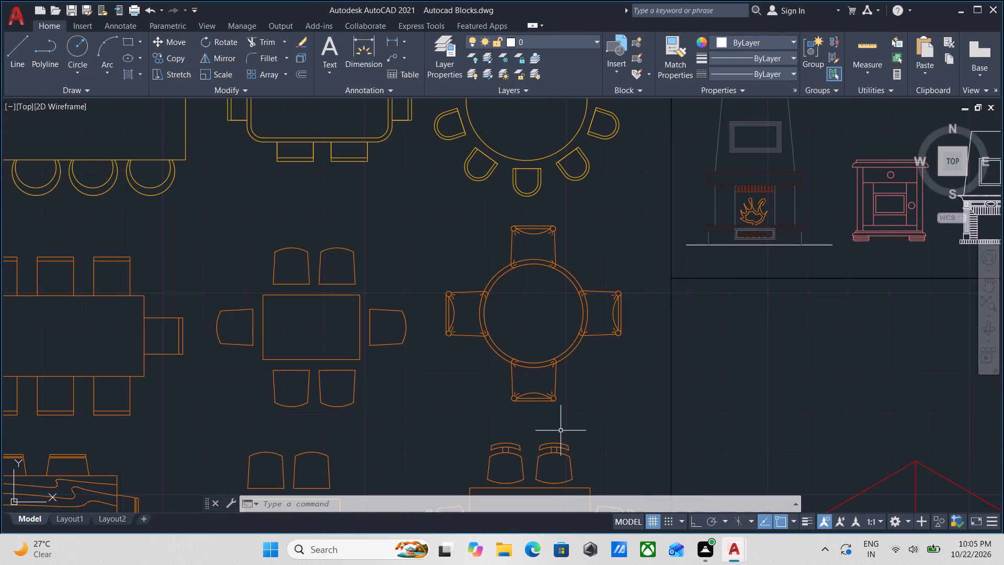
{"action": "scroll", "coordinate": [459, 405], "scroll_direction": "down", "scroll_amount": 1}
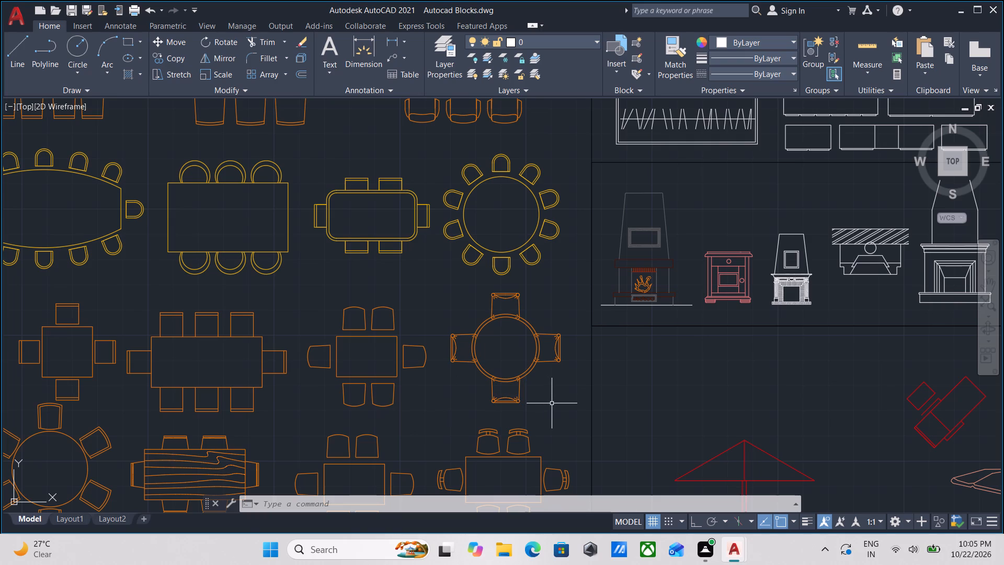
{"action": "scroll", "coordinate": [552, 403], "scroll_direction": "down", "scroll_amount": 1}
{"action": "middle_click_drag", "start_coordinate": [551, 403], "coordinate": [557, 335]}
{"action": "middle_click_drag", "start_coordinate": [473, 347], "coordinate": [481, 369]}
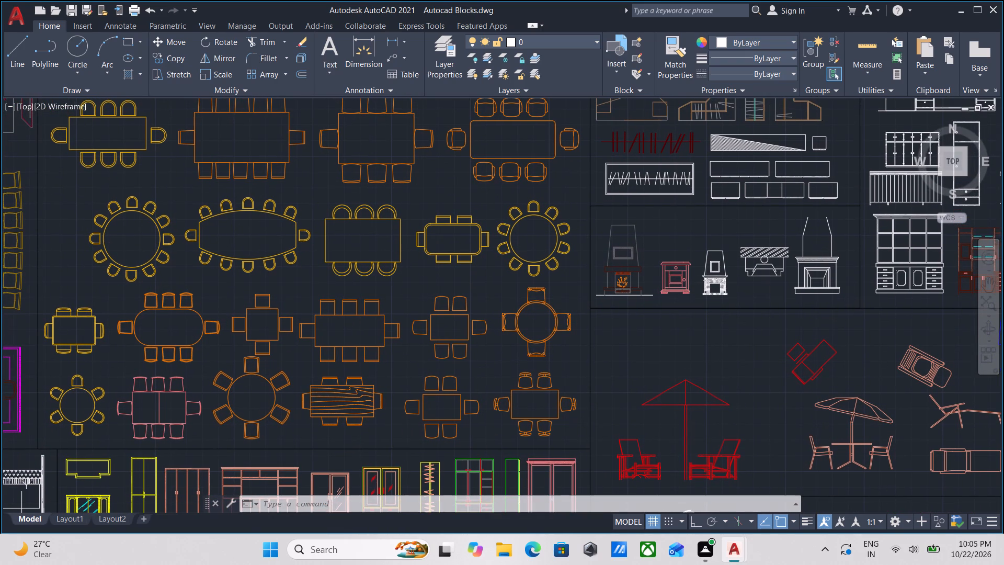
Copy the orange rectangular six-chair dining set beside the round four-chair table to the clipboard.
{"action": "left_click", "coordinate": [481, 369]}
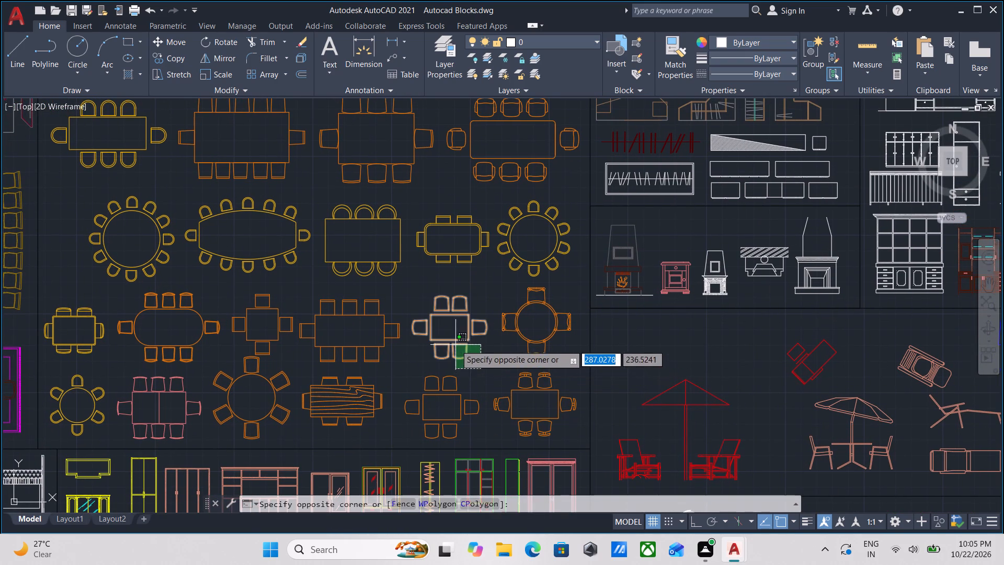
{"action": "left_click", "coordinate": [455, 345]}
{"action": "middle_click_drag", "start_coordinate": [476, 362], "coordinate": [481, 369]}
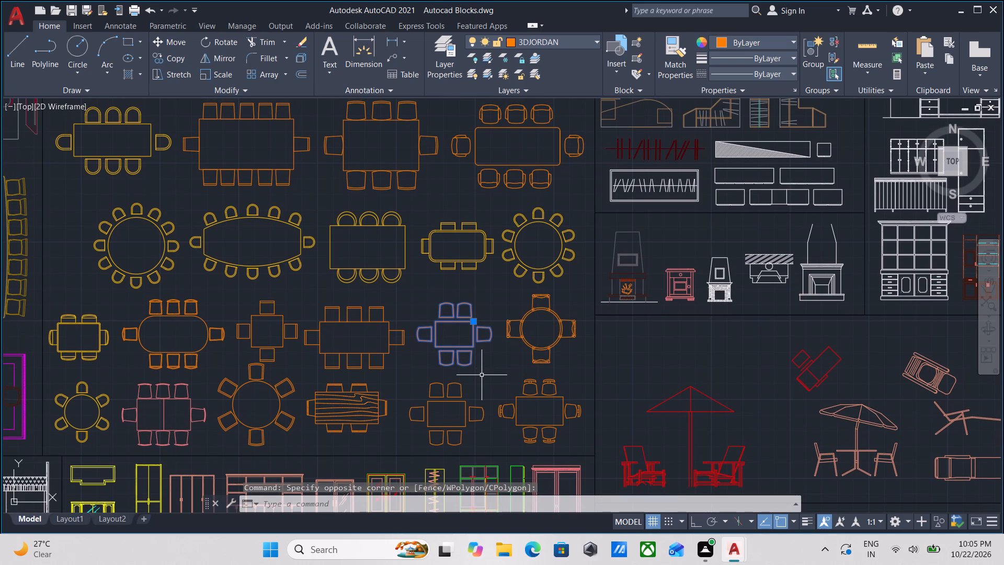
{"action": "key", "text": "ctrl+c"}
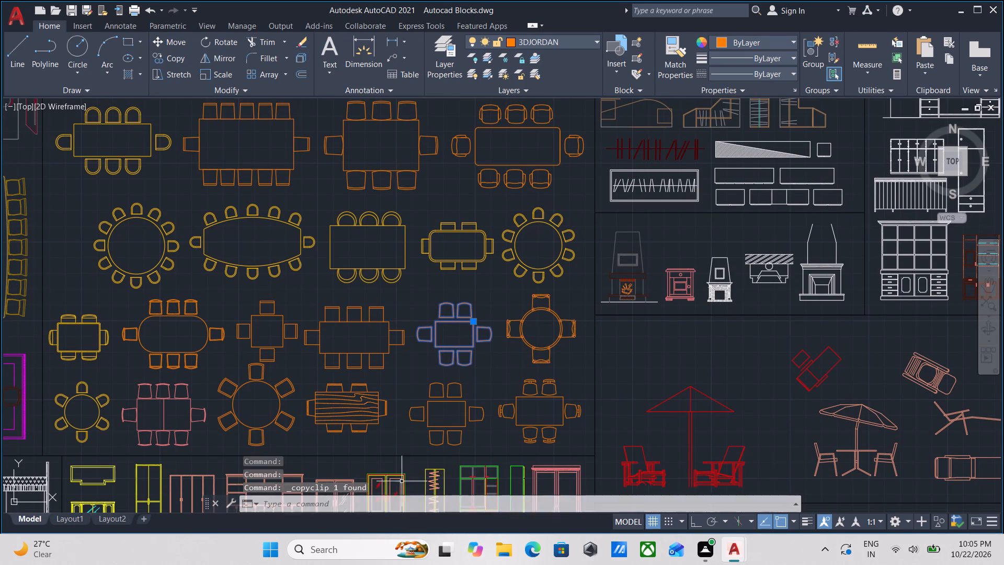
Examine the wardrobe, cabinet and bed elevation blocks below the dining tables in the Furniture section.
{"action": "scroll", "coordinate": [387, 416], "scroll_direction": "down", "scroll_amount": 2}
{"action": "middle_click_drag", "start_coordinate": [387, 416], "coordinate": [446, 453]}
{"action": "middle_click_drag", "start_coordinate": [370, 356], "coordinate": [579, 333]}
{"action": "scroll", "coordinate": [579, 333], "scroll_direction": "down", "scroll_amount": 2}
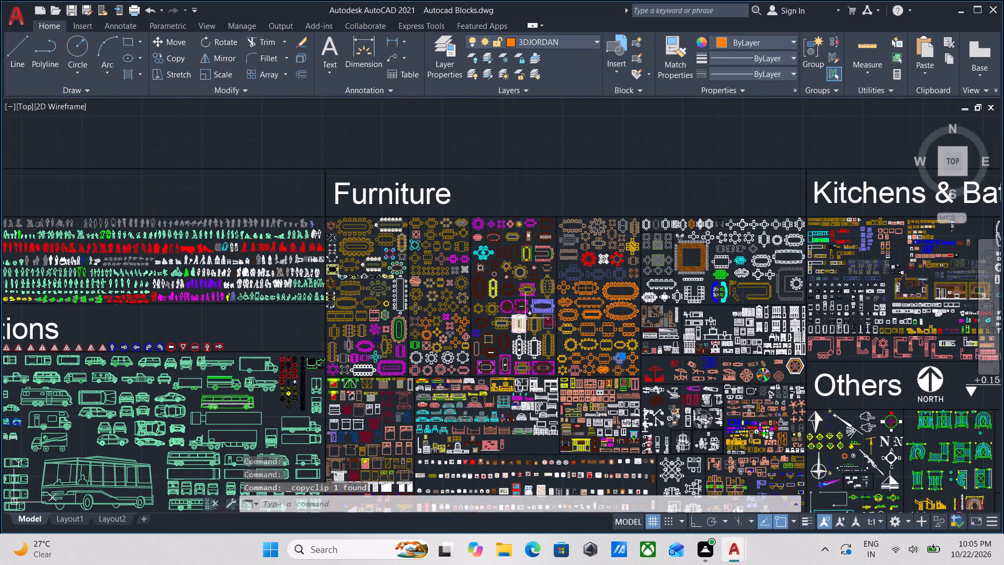
{"action": "middle_click_drag", "start_coordinate": [501, 356], "coordinate": [370, 196]}
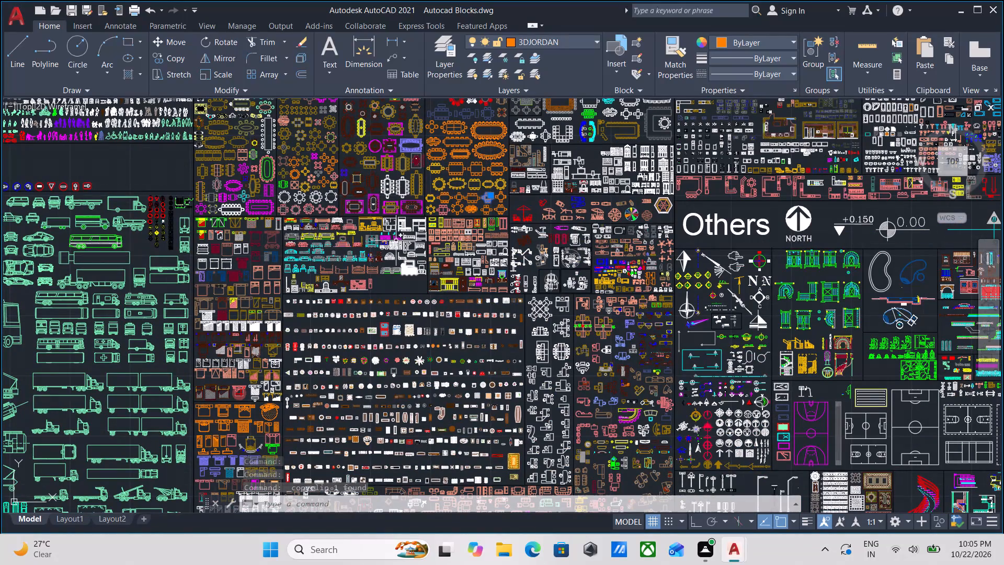
{"action": "scroll", "coordinate": [458, 257], "scroll_direction": "up", "scroll_amount": 2}
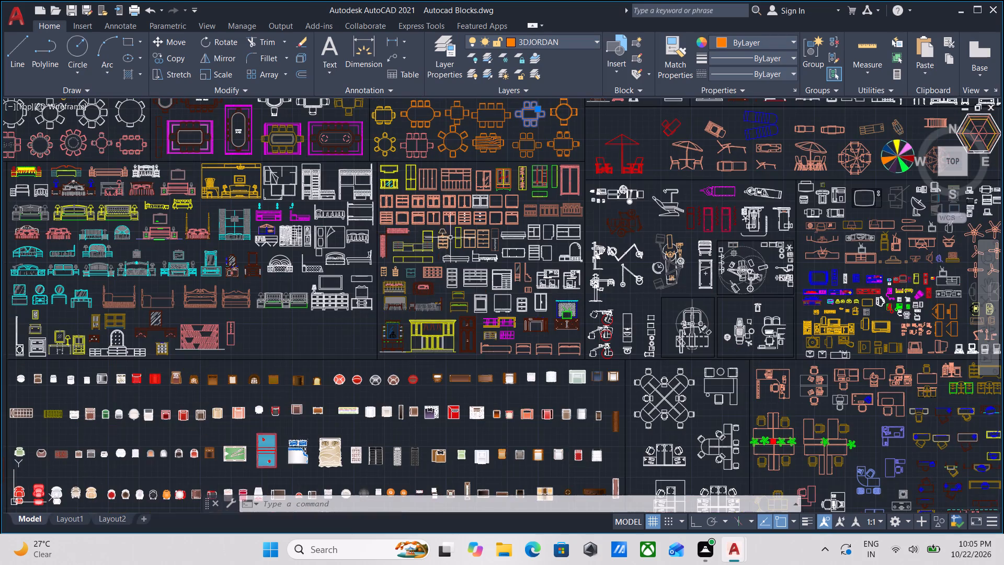
{"action": "middle_click_drag", "start_coordinate": [372, 218], "coordinate": [371, 277]}
{"action": "scroll", "coordinate": [482, 254], "scroll_direction": "up", "scroll_amount": 2}
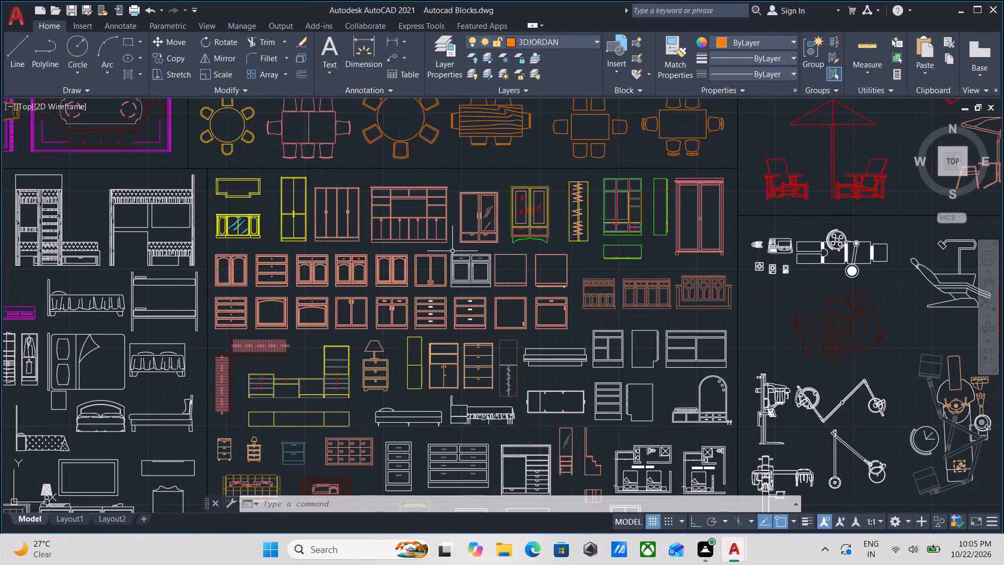
{"action": "scroll", "coordinate": [452, 251], "scroll_direction": "down", "scroll_amount": 1}
{"action": "middle_click_drag", "start_coordinate": [452, 251], "coordinate": [452, 306]}
{"action": "middle_click_drag", "start_coordinate": [410, 196], "coordinate": [412, 250]}
{"action": "middle_click_drag", "start_coordinate": [403, 184], "coordinate": [404, 186]}
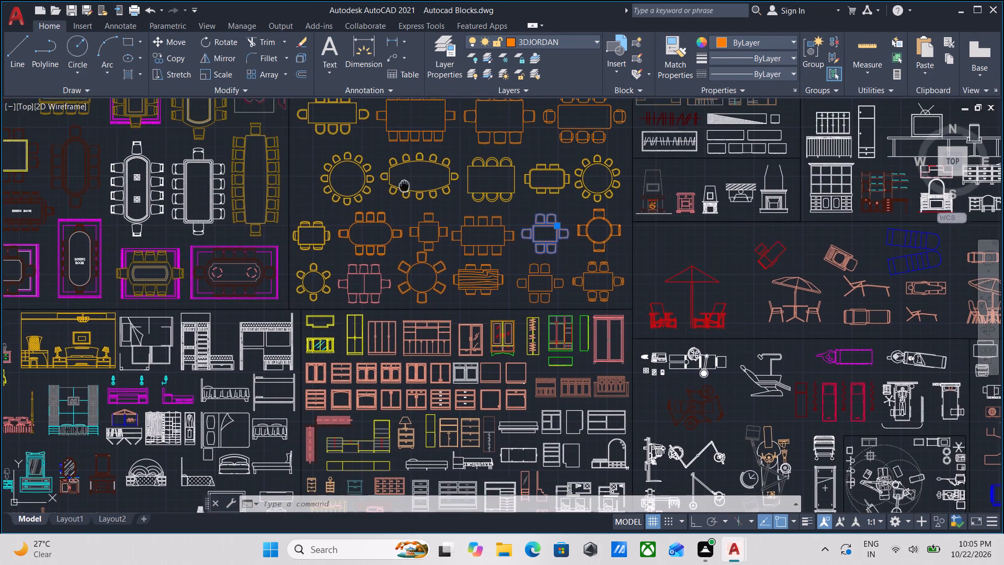
{"action": "middle_click_drag", "start_coordinate": [404, 186], "coordinate": [510, 194]}
{"action": "scroll", "coordinate": [340, 208], "scroll_direction": "down", "scroll_amount": 2}
{"action": "middle_click_drag", "start_coordinate": [341, 217], "coordinate": [361, 238]}
{"action": "scroll", "coordinate": [349, 309], "scroll_direction": "up", "scroll_amount": 2}
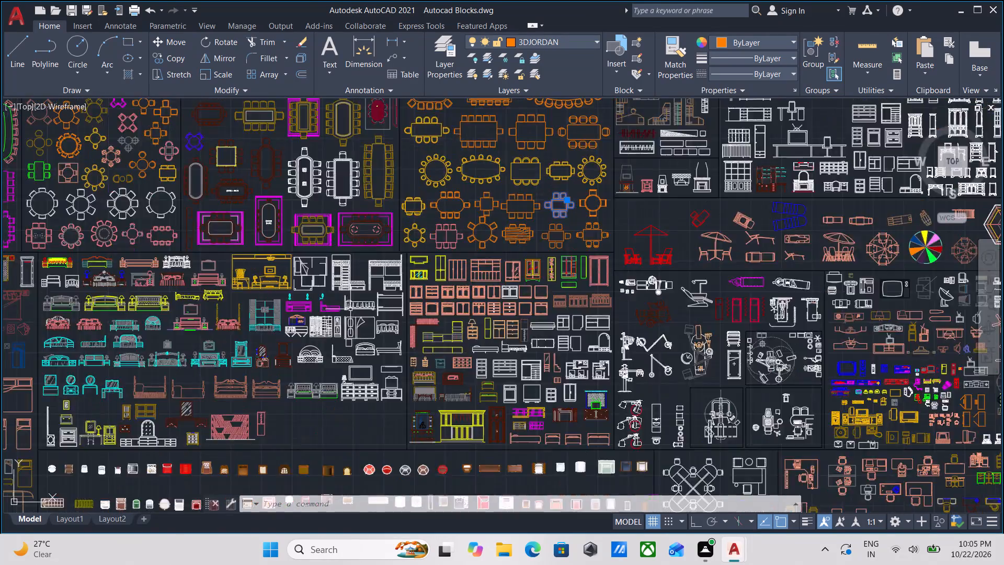
{"action": "scroll", "coordinate": [353, 306], "scroll_direction": "down", "scroll_amount": 1}
{"action": "middle_click_drag", "start_coordinate": [353, 305], "coordinate": [261, 206]}
{"action": "scroll", "coordinate": [272, 222], "scroll_direction": "up", "scroll_amount": 3}
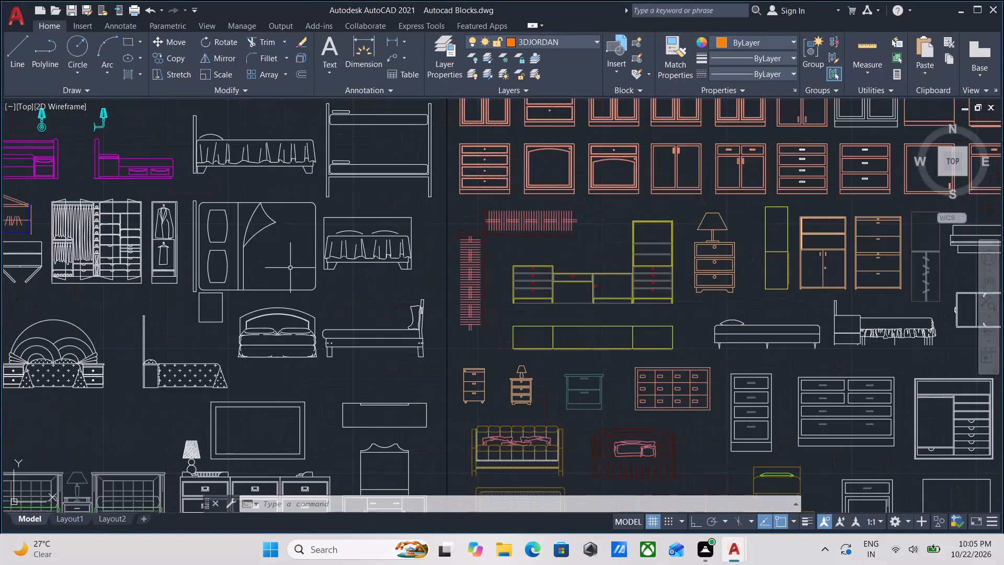
Look through the bedroom, cabinet and office areas of the Furniture section for further blocks to use.
{"action": "scroll", "coordinate": [317, 290], "scroll_direction": "down", "scroll_amount": 6}
{"action": "middle_click", "coordinate": [343, 268]}
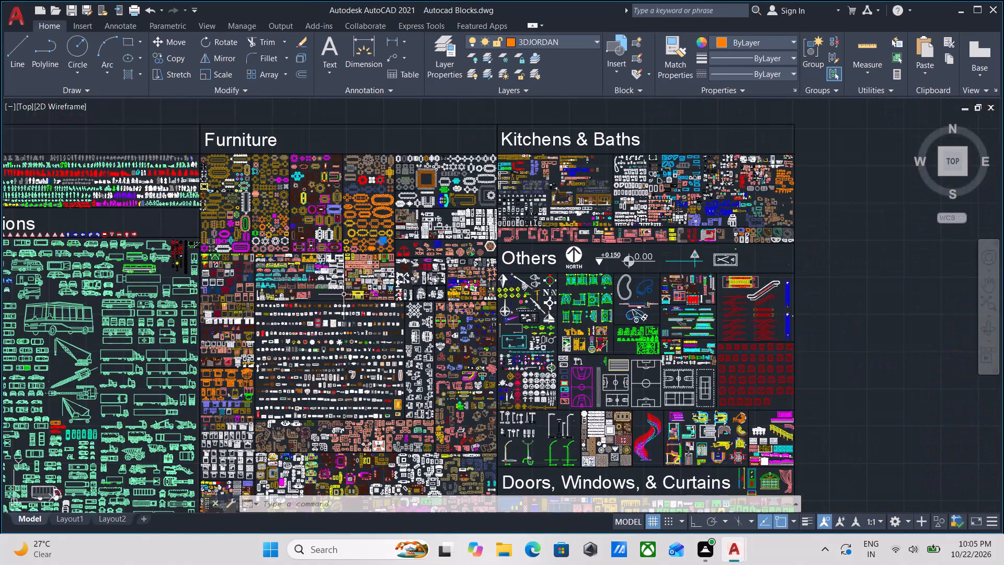
{"action": "scroll", "coordinate": [336, 322], "scroll_direction": "up", "scroll_amount": 2}
{"action": "scroll", "coordinate": [264, 256], "scroll_direction": "up", "scroll_amount": 1}
{"action": "scroll", "coordinate": [263, 254], "scroll_direction": "down", "scroll_amount": 1}
{"action": "middle_click_drag", "start_coordinate": [263, 254], "coordinate": [308, 290]}
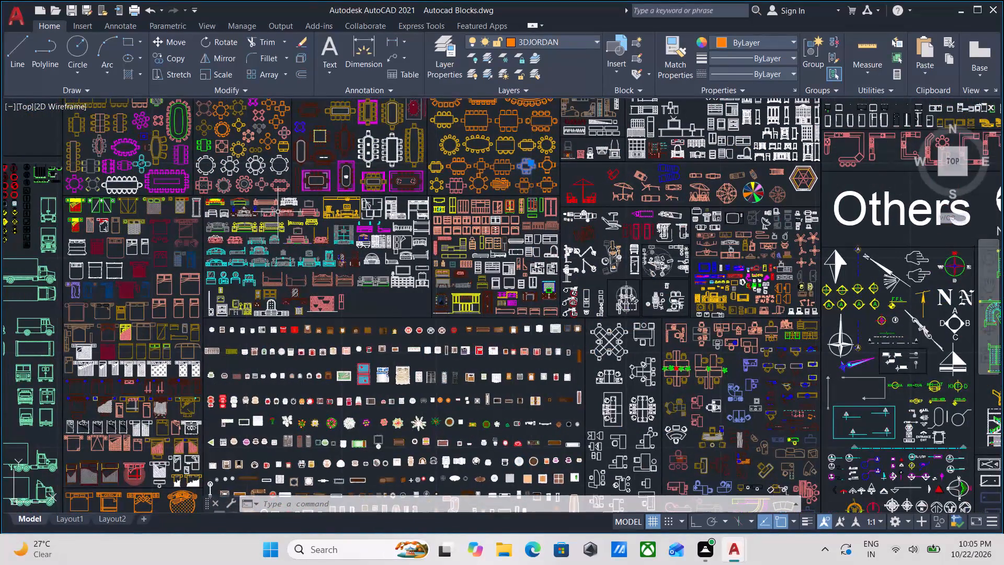
{"action": "middle_click_drag", "start_coordinate": [278, 212], "coordinate": [313, 259]}
{"action": "scroll", "coordinate": [291, 266], "scroll_direction": "up", "scroll_amount": 1}
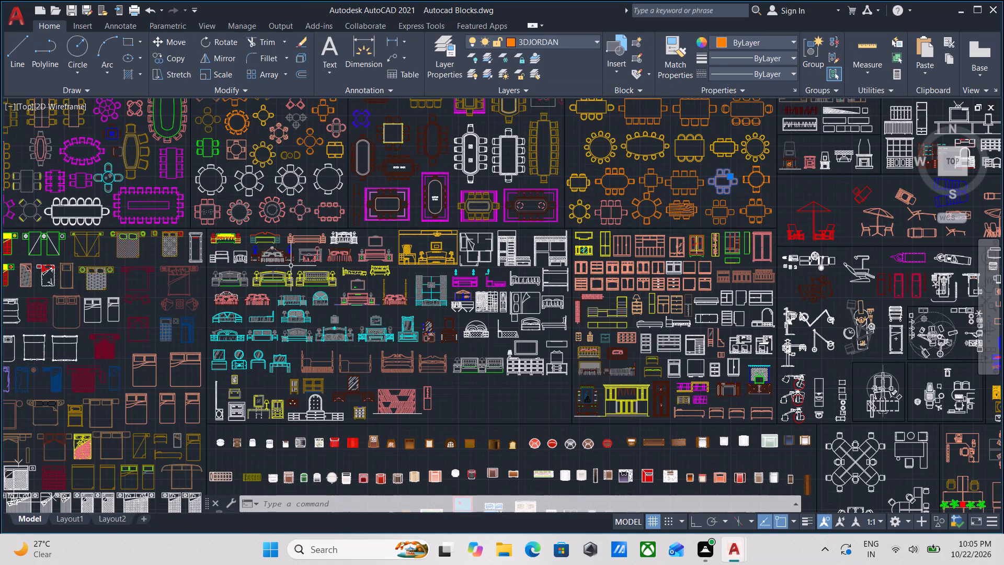
{"action": "scroll", "coordinate": [278, 261], "scroll_direction": "down", "scroll_amount": 1}
{"action": "middle_click_drag", "start_coordinate": [277, 260], "coordinate": [277, 274]}
{"action": "middle_click_drag", "start_coordinate": [292, 216], "coordinate": [273, 268]}
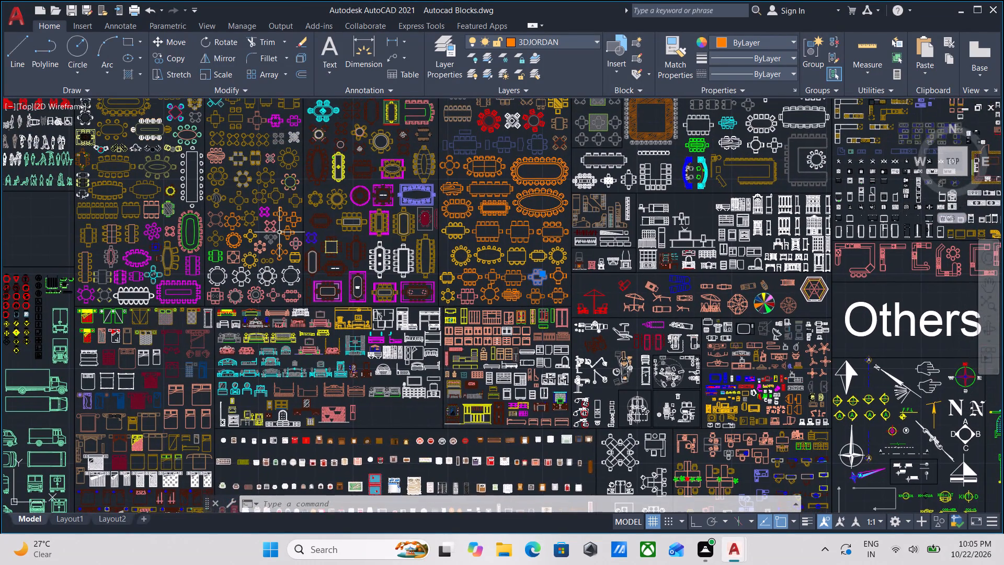
{"action": "middle_click_drag", "start_coordinate": [279, 199], "coordinate": [264, 252]}
{"action": "middle_click_drag", "start_coordinate": [415, 264], "coordinate": [357, 169]}
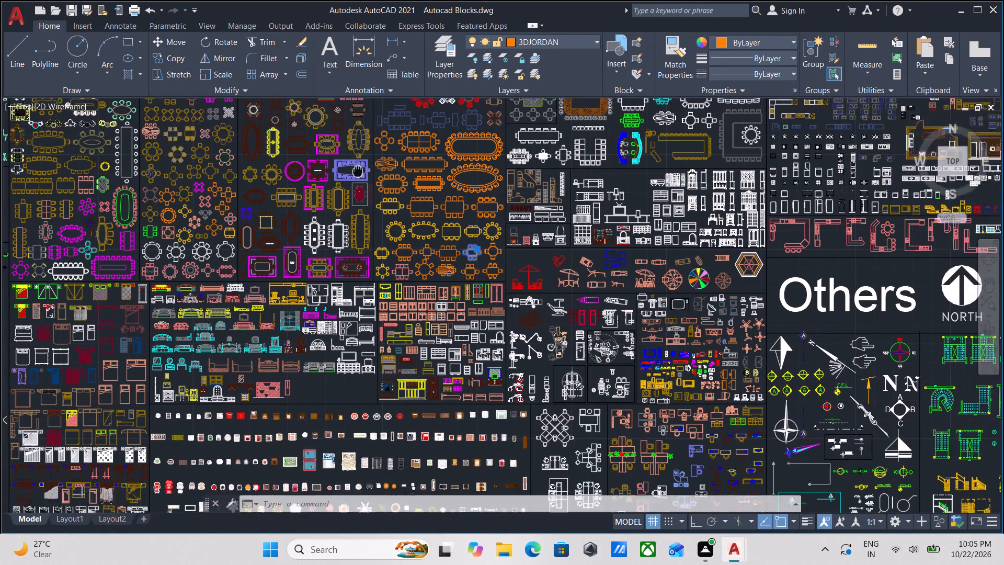
{"action": "middle_click_drag", "start_coordinate": [357, 169], "coordinate": [352, 150]}
{"action": "middle_click_drag", "start_coordinate": [345, 225], "coordinate": [375, 119]}
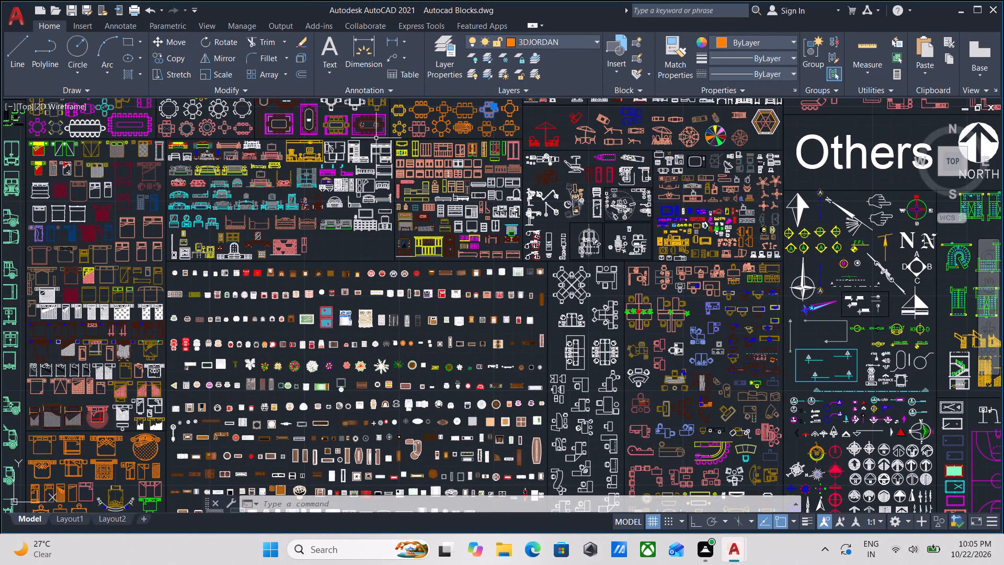
{"action": "scroll", "coordinate": [361, 168], "scroll_direction": "up", "scroll_amount": 1}
{"action": "middle_click_drag", "start_coordinate": [476, 187], "coordinate": [283, 183]}
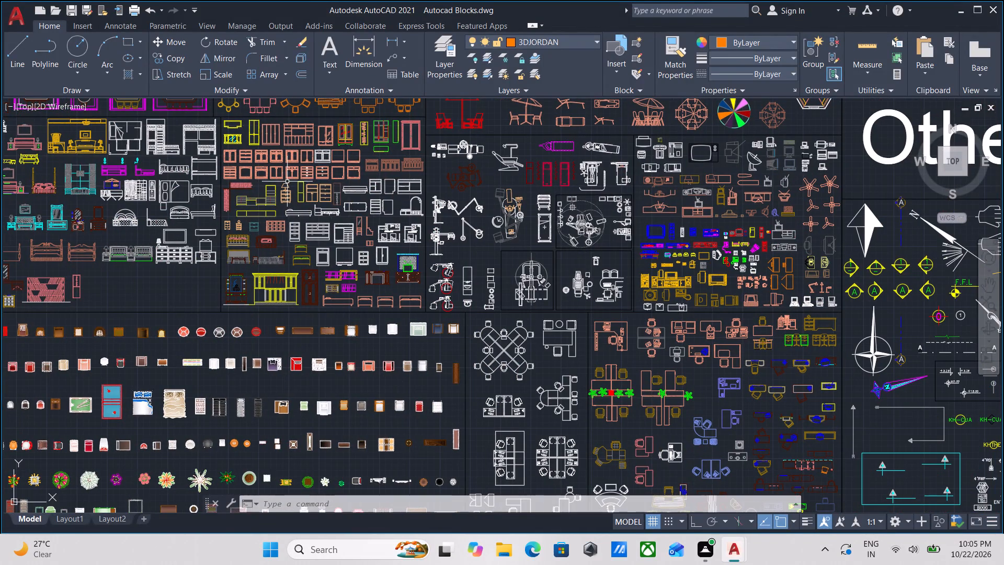
{"action": "scroll", "coordinate": [376, 212], "scroll_direction": "up", "scroll_amount": 2}
{"action": "scroll", "coordinate": [369, 215], "scroll_direction": "down", "scroll_amount": 3}
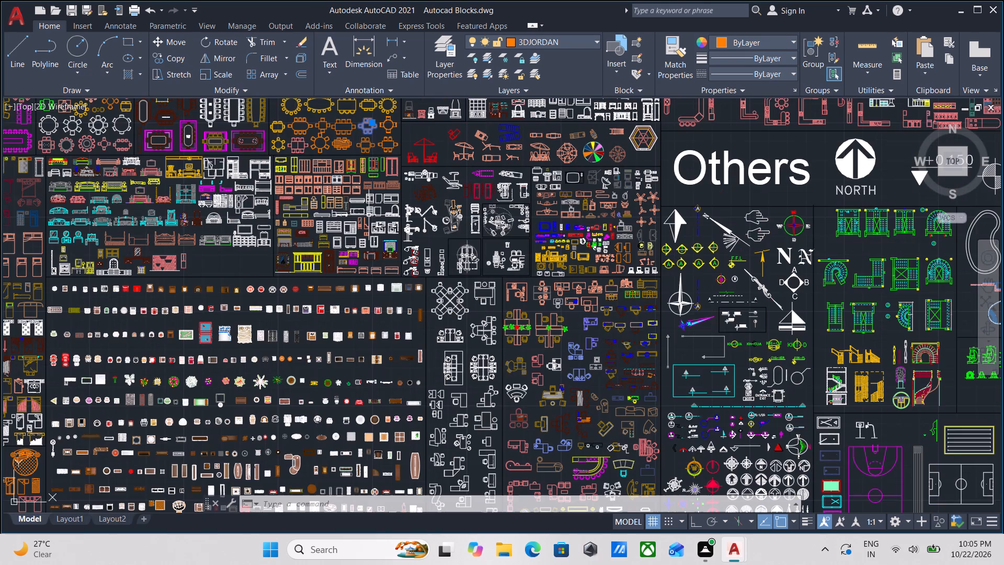
{"action": "scroll", "coordinate": [334, 219], "scroll_direction": "down", "scroll_amount": 2}
{"action": "middle_click_drag", "start_coordinate": [412, 205], "coordinate": [404, 224]}
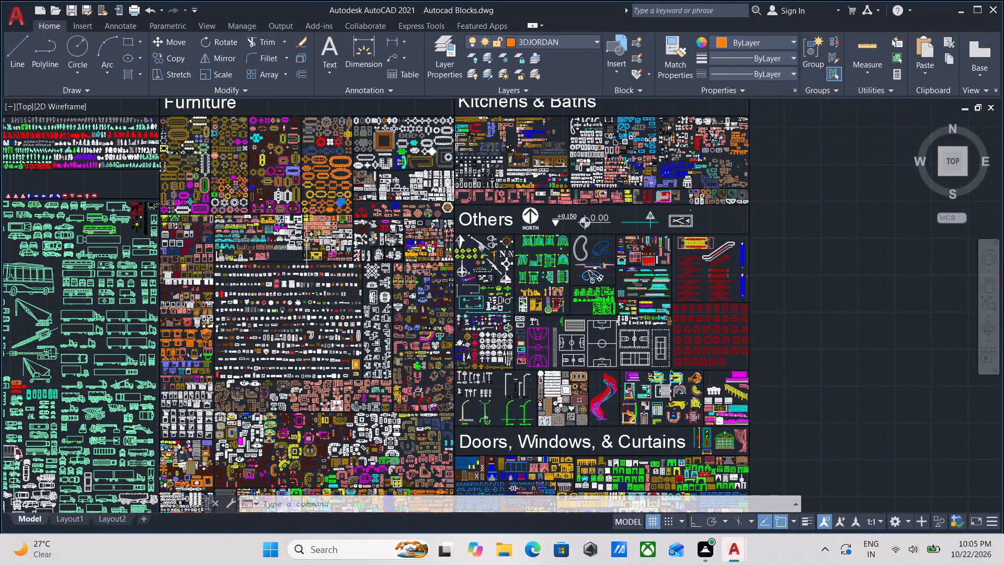
Examine the white dining table blocks and the office desk blocks of the Furniture section.
{"action": "scroll", "coordinate": [288, 145], "scroll_direction": "up", "scroll_amount": 2}
{"action": "middle_click_drag", "start_coordinate": [218, 144], "coordinate": [284, 215]}
{"action": "middle_click_drag", "start_coordinate": [291, 190], "coordinate": [244, 193]}
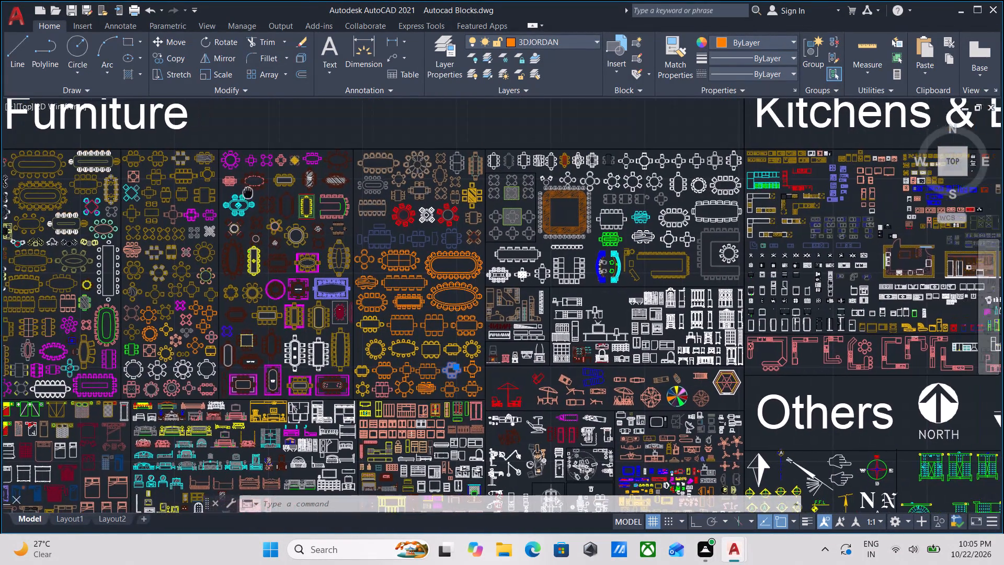
{"action": "middle_click_drag", "start_coordinate": [244, 193], "coordinate": [242, 193]}
{"action": "scroll", "coordinate": [507, 178], "scroll_direction": "up", "scroll_amount": 3}
{"action": "middle_click_drag", "start_coordinate": [613, 154], "coordinate": [439, 216]}
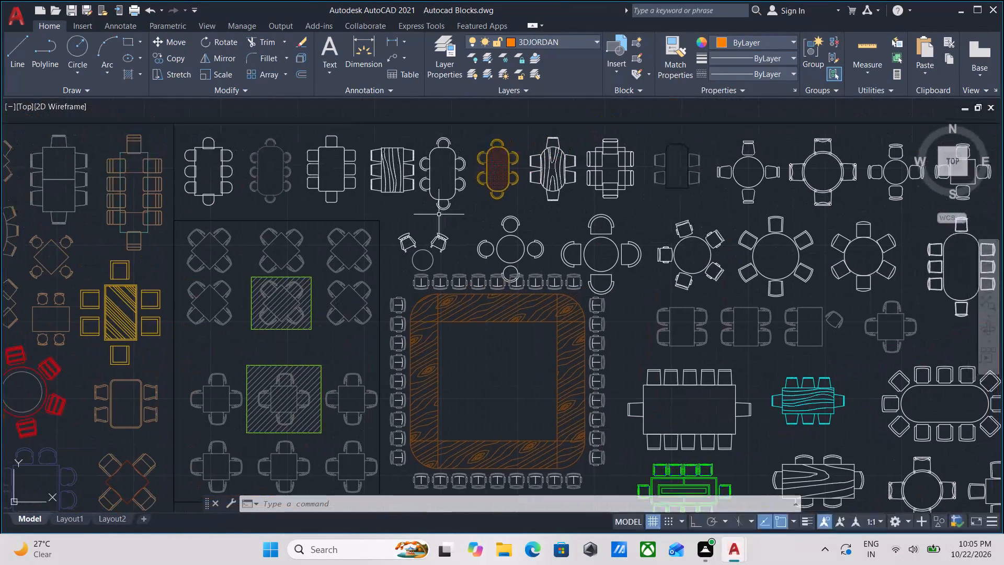
{"action": "scroll", "coordinate": [472, 204], "scroll_direction": "down", "scroll_amount": 3}
{"action": "middle_click", "coordinate": [500, 205]}
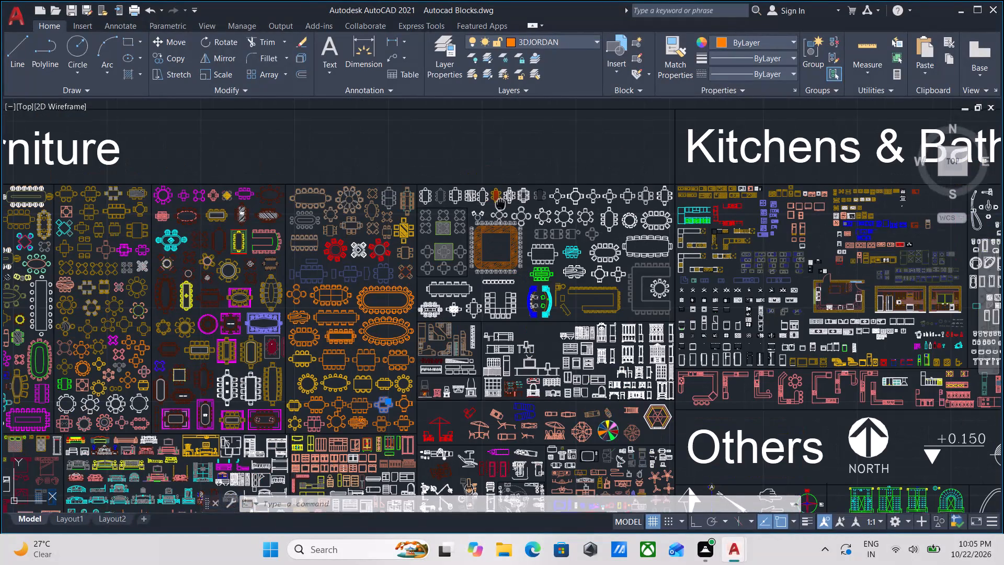
{"action": "scroll", "coordinate": [498, 240], "scroll_direction": "down", "scroll_amount": 1}
{"action": "middle_click_drag", "start_coordinate": [498, 240], "coordinate": [462, 150]}
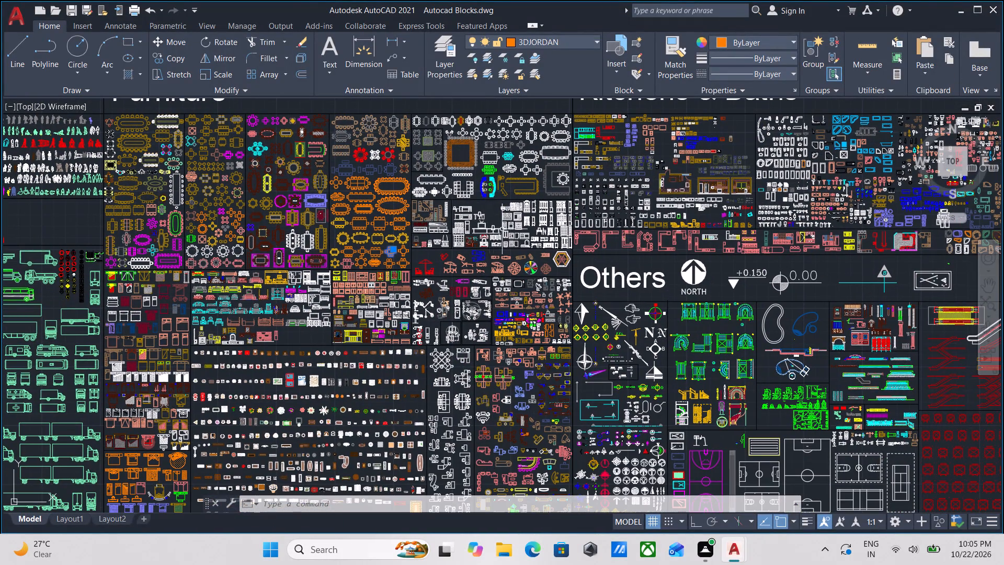
{"action": "middle_click_drag", "start_coordinate": [485, 281], "coordinate": [488, 167]}
{"action": "scroll", "coordinate": [509, 273], "scroll_direction": "up", "scroll_amount": 5}
{"action": "scroll", "coordinate": [506, 245], "scroll_direction": "down", "scroll_amount": 3}
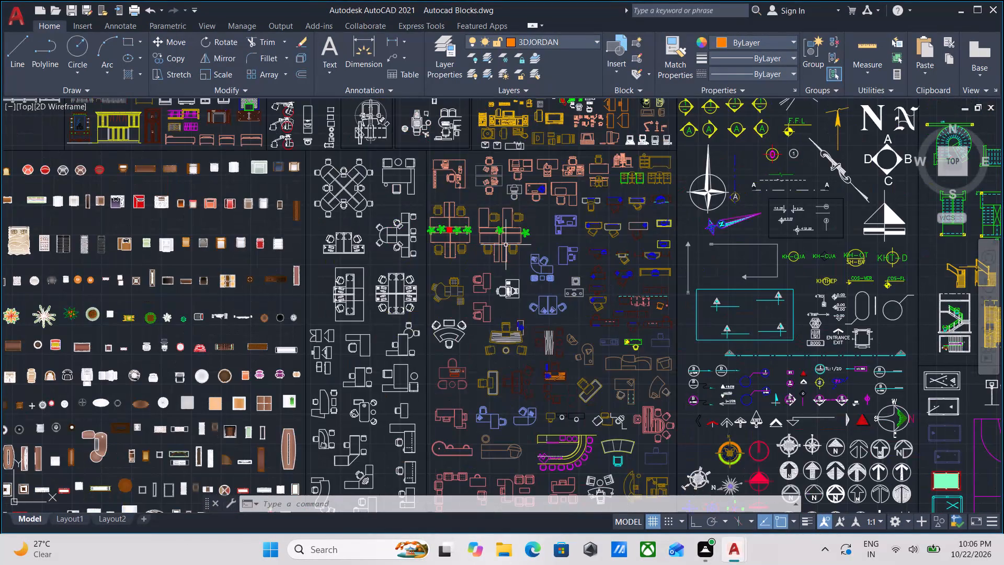
{"action": "scroll", "coordinate": [506, 245], "scroll_direction": "down", "scroll_amount": 3}
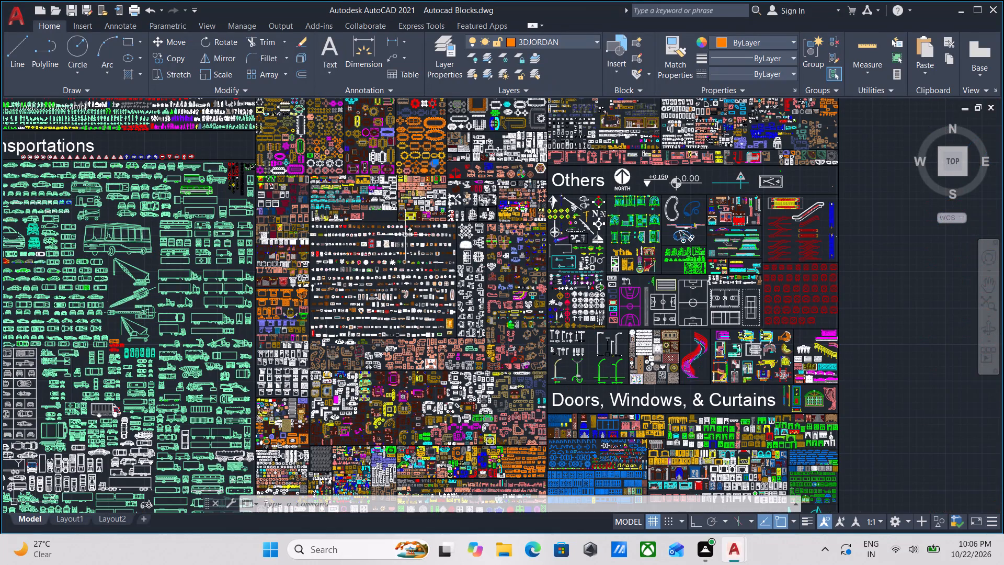
Examine the plan-view bed blocks in the Furniture section for a bed that suits the floor plan.
{"action": "scroll", "coordinate": [405, 235], "scroll_direction": "up", "scroll_amount": 2}
{"action": "middle_click_drag", "start_coordinate": [244, 202], "coordinate": [424, 199]}
{"action": "scroll", "coordinate": [295, 217], "scroll_direction": "up", "scroll_amount": 3}
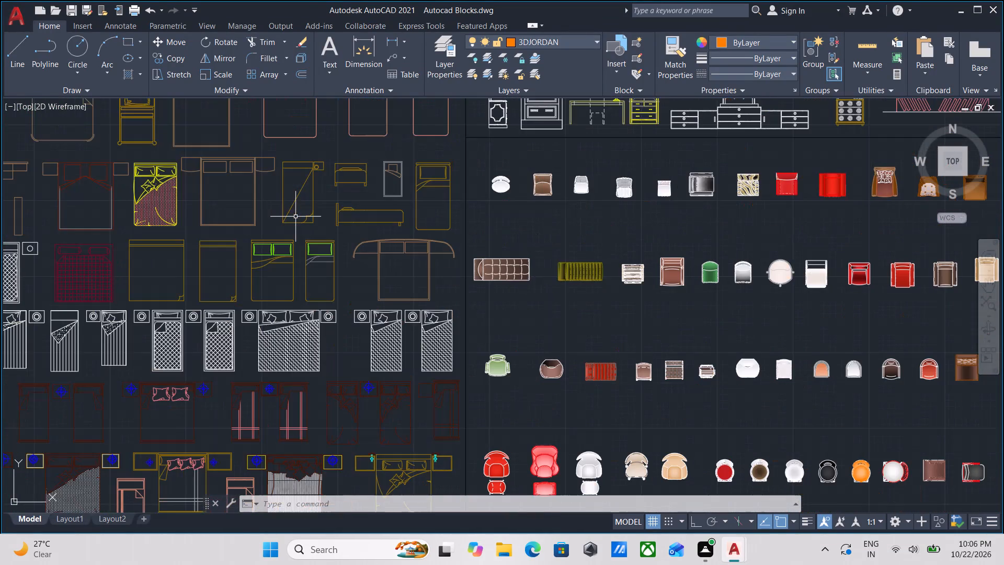
{"action": "middle_click_drag", "start_coordinate": [292, 221], "coordinate": [361, 157]}
{"action": "middle_click_drag", "start_coordinate": [278, 191], "coordinate": [338, 228]}
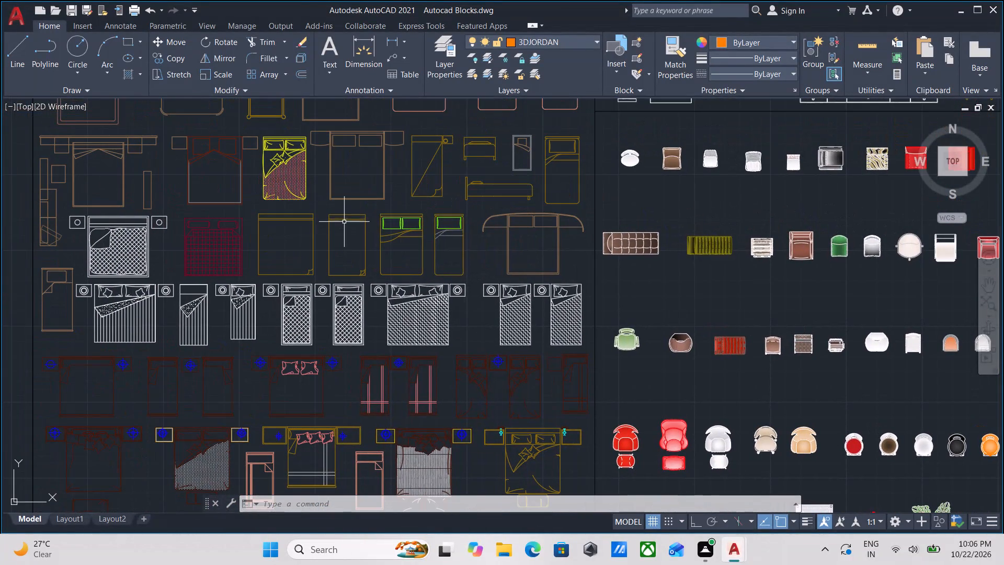
{"action": "middle_click_drag", "start_coordinate": [288, 176], "coordinate": [356, 234]}
{"action": "middle_click_drag", "start_coordinate": [341, 195], "coordinate": [375, 262]}
{"action": "middle_click_drag", "start_coordinate": [386, 184], "coordinate": [385, 222]}
{"action": "scroll", "coordinate": [386, 184], "scroll_direction": "down", "scroll_amount": 1}
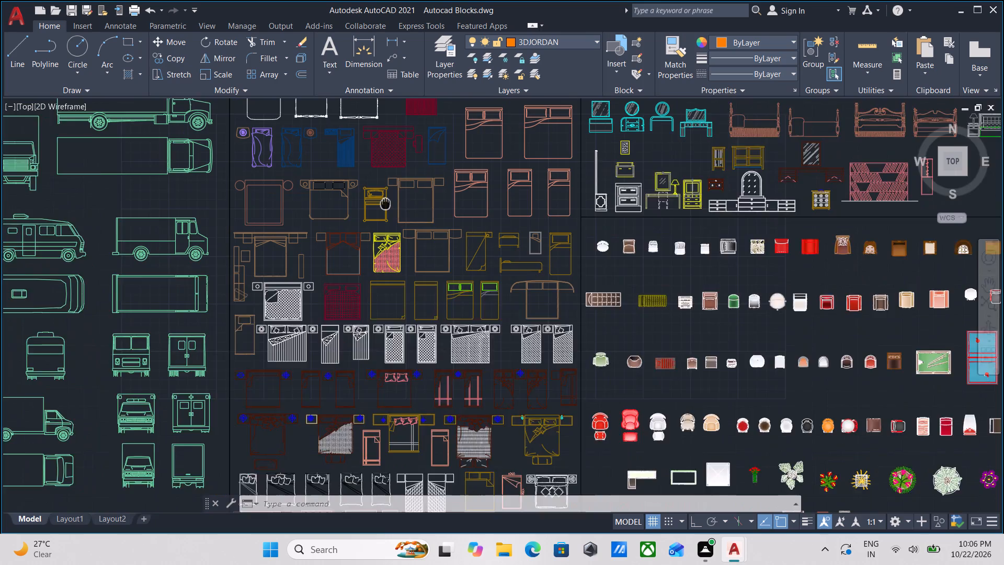
{"action": "middle_click_drag", "start_coordinate": [385, 222], "coordinate": [381, 263]}
{"action": "middle_click_drag", "start_coordinate": [397, 169], "coordinate": [367, 252]}
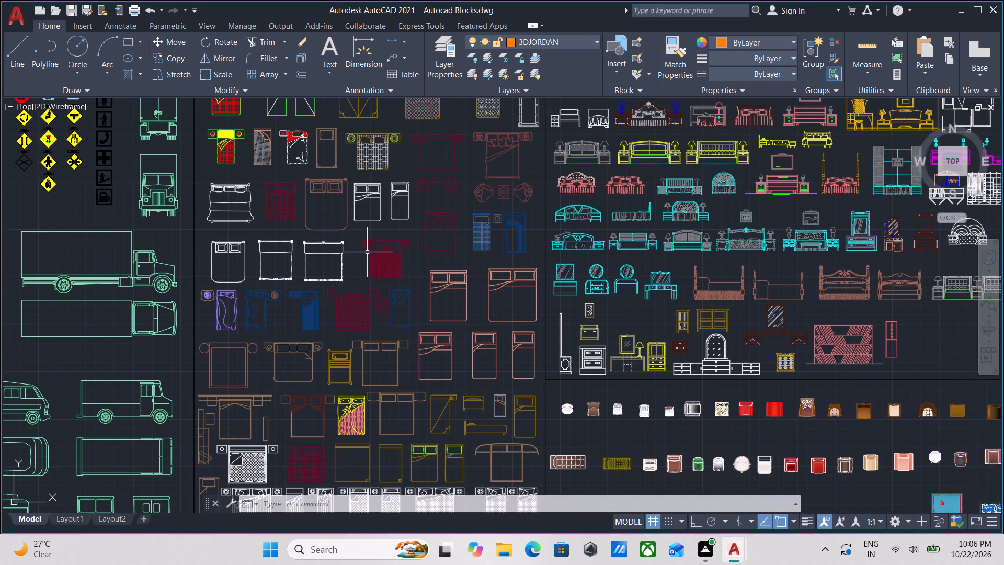
{"action": "scroll", "coordinate": [402, 187], "scroll_direction": "up", "scroll_amount": 3}
{"action": "scroll", "coordinate": [327, 228], "scroll_direction": "down", "scroll_amount": 2}
{"action": "middle_click_drag", "start_coordinate": [325, 228], "coordinate": [323, 311]}
{"action": "middle_click_drag", "start_coordinate": [335, 227], "coordinate": [342, 288]}
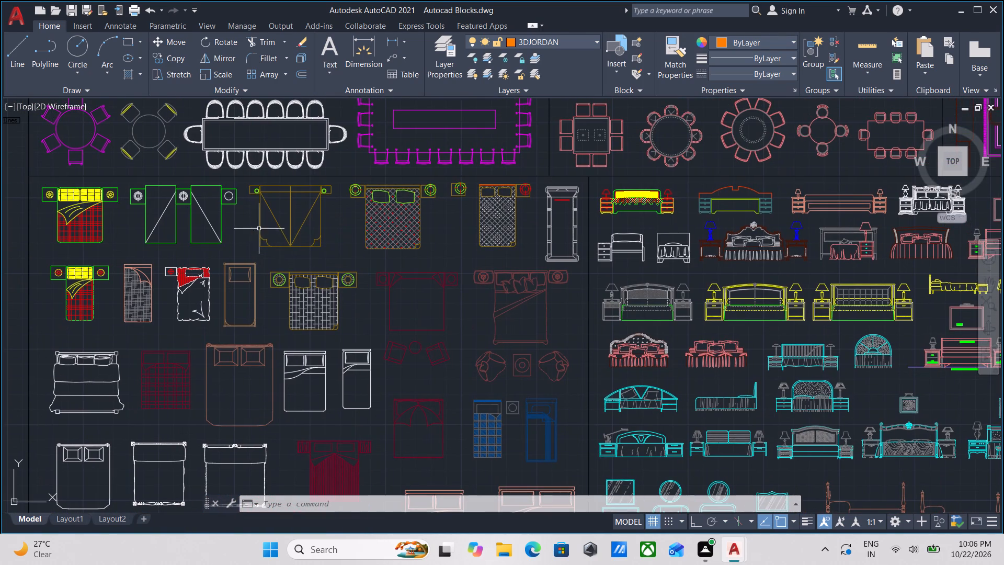
Copy the double bed with red plaid cover, yellow pillows and two green nightstands to the clipboard.
{"action": "middle_click_drag", "start_coordinate": [259, 229], "coordinate": [521, 289]}
{"action": "scroll", "coordinate": [355, 319], "scroll_direction": "up", "scroll_amount": 2}
{"action": "left_click", "coordinate": [397, 302]}
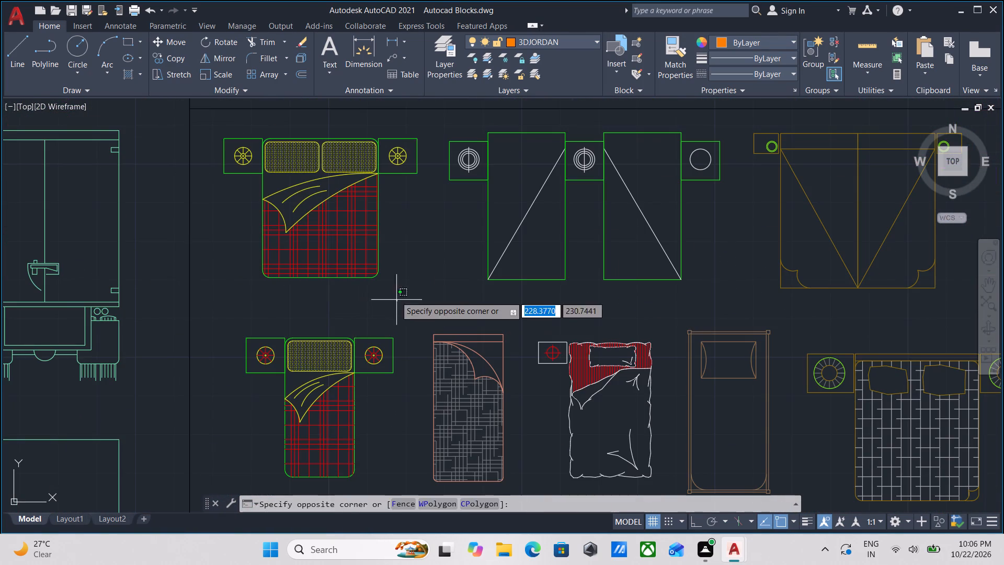
{"action": "left_click", "coordinate": [350, 217]}
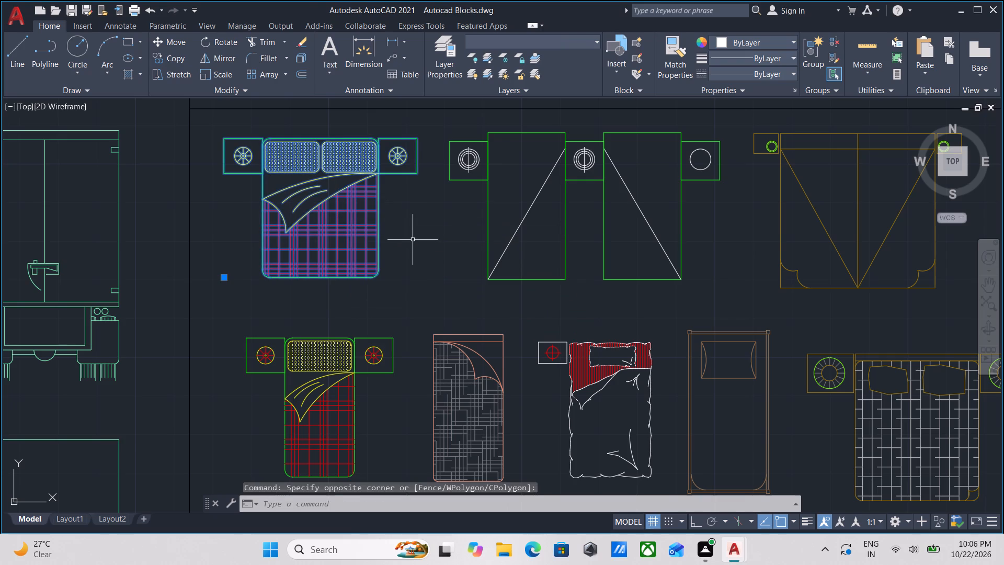
{"action": "key", "text": "ctrl+c"}
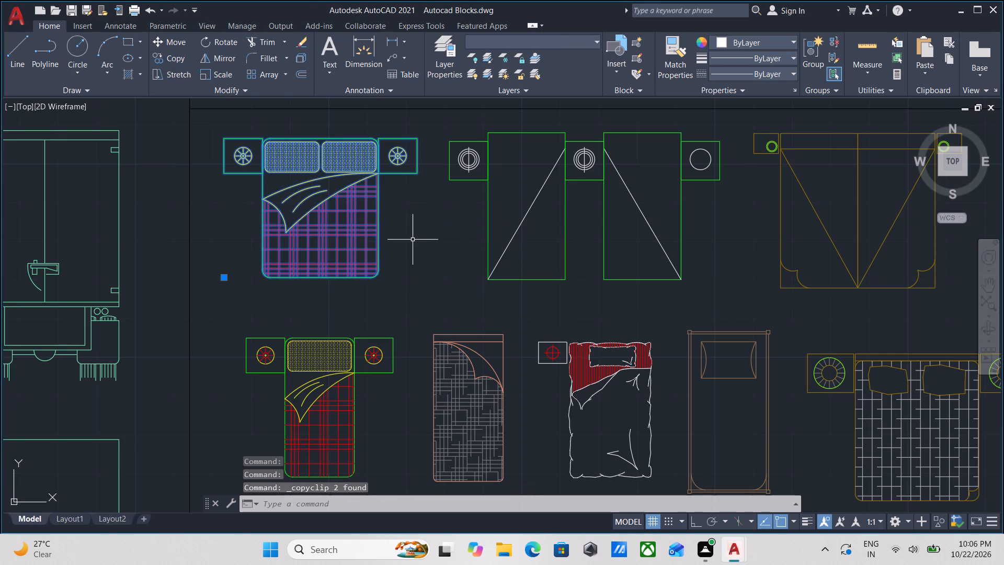
Look through the block library beyond the bed blocks for the areas holding sofas and living-room seating.
{"action": "scroll", "coordinate": [435, 220], "scroll_direction": "down", "scroll_amount": 2}
{"action": "scroll", "coordinate": [479, 225], "scroll_direction": "down", "scroll_amount": 1}
{"action": "middle_click_drag", "start_coordinate": [480, 230], "coordinate": [291, 211]}
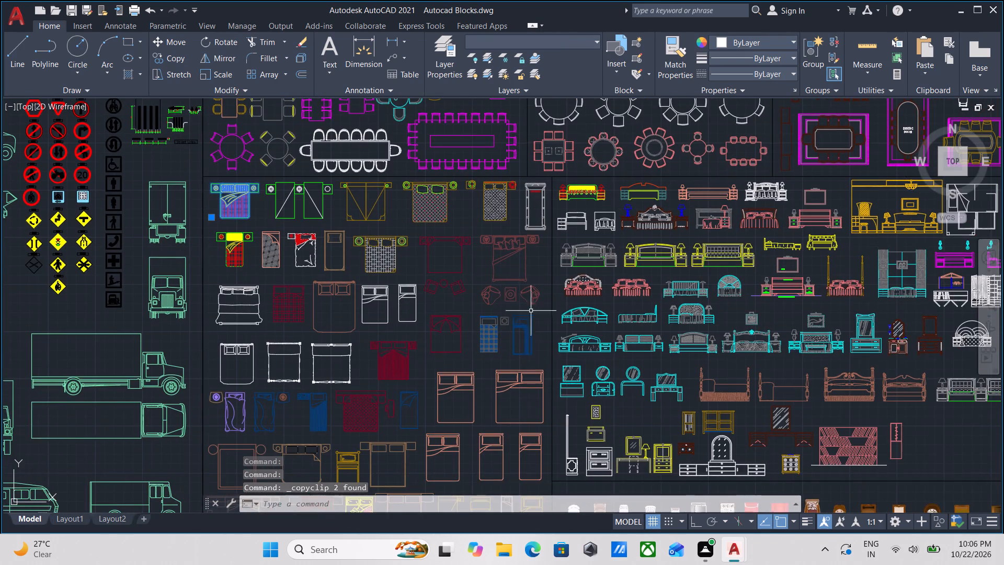
{"action": "scroll", "coordinate": [552, 316], "scroll_direction": "down", "scroll_amount": 1}
{"action": "middle_click_drag", "start_coordinate": [552, 316], "coordinate": [506, 289]}
{"action": "middle_click_drag", "start_coordinate": [609, 390], "coordinate": [569, 252]}
{"action": "scroll", "coordinate": [614, 390], "scroll_direction": "down", "scroll_amount": 2}
{"action": "middle_click_drag", "start_coordinate": [613, 389], "coordinate": [570, 284]}
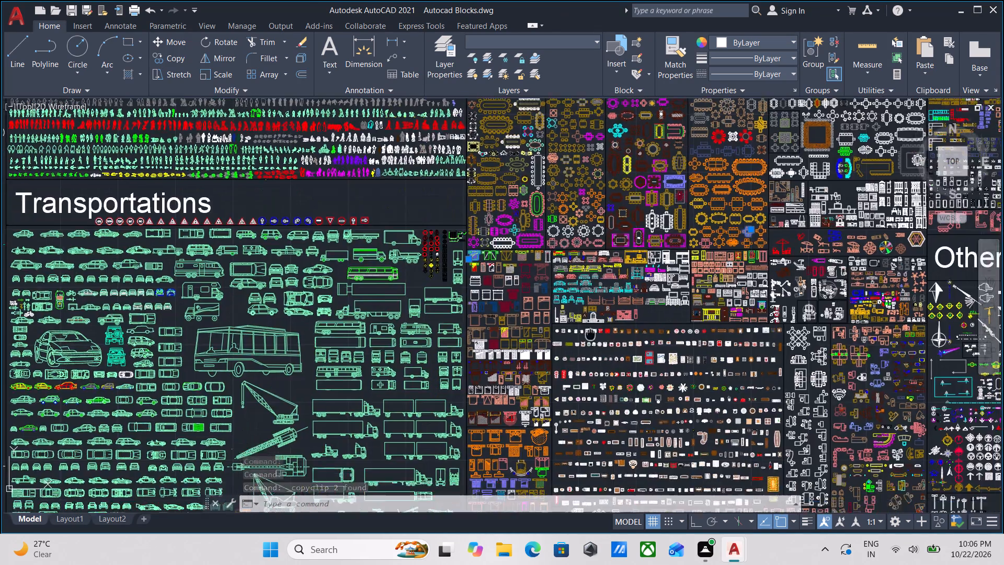
{"action": "middle_click_drag", "start_coordinate": [570, 284], "coordinate": [558, 255]}
{"action": "scroll", "coordinate": [541, 336], "scroll_direction": "up", "scroll_amount": 2}
{"action": "middle_click_drag", "start_coordinate": [405, 365], "coordinate": [400, 241]}
{"action": "scroll", "coordinate": [410, 358], "scroll_direction": "down", "scroll_amount": 1}
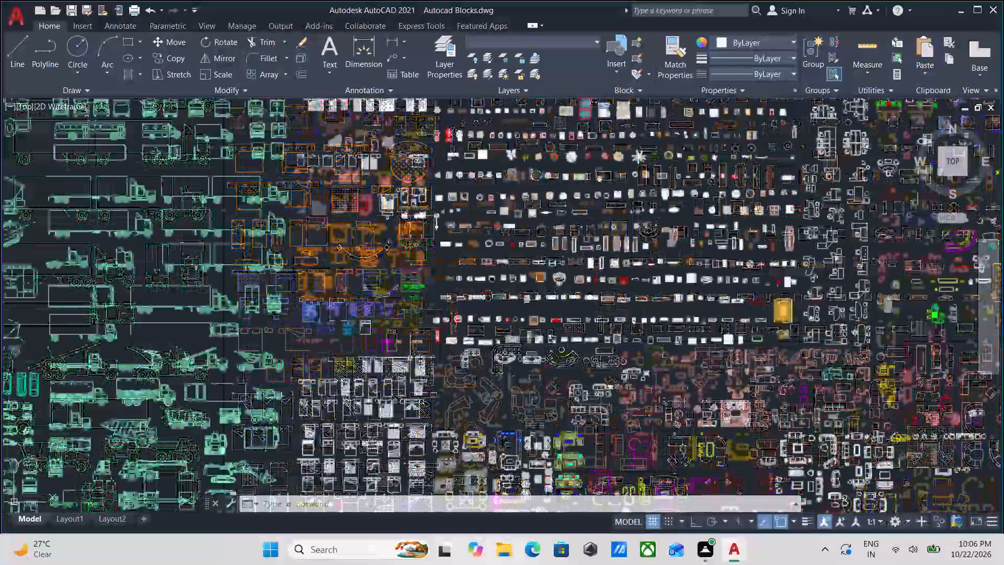
{"action": "middle_click_drag", "start_coordinate": [410, 358], "coordinate": [433, 255]}
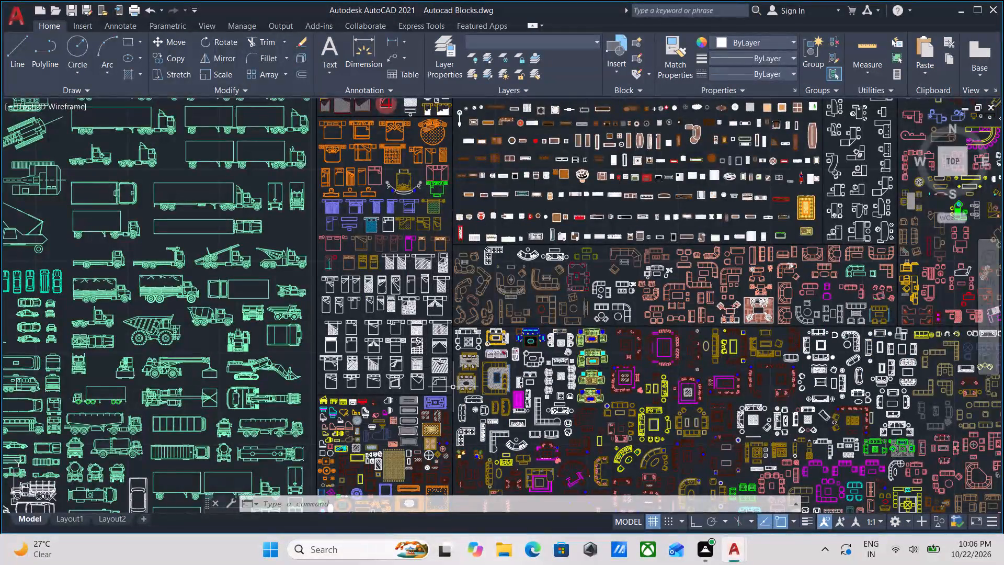
{"action": "middle_click_drag", "start_coordinate": [453, 387], "coordinate": [416, 265]}
Examine the plan-view sofa, armchair and corner-seating blocks for a living-room set that suits the floor plan.
{"action": "scroll", "coordinate": [457, 335], "scroll_direction": "up", "scroll_amount": 2}
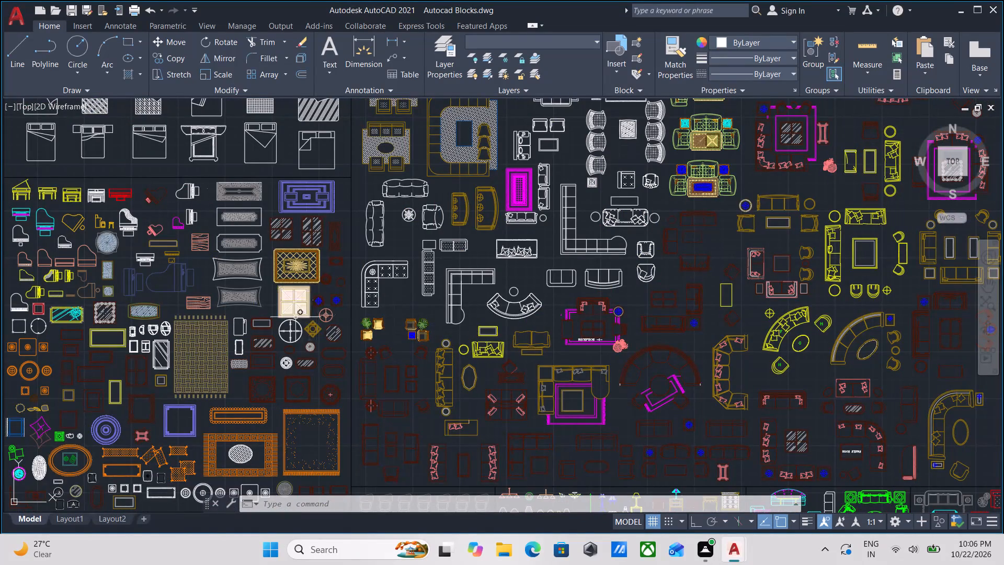
{"action": "scroll", "coordinate": [295, 317], "scroll_direction": "down", "scroll_amount": 2}
{"action": "scroll", "coordinate": [285, 381], "scroll_direction": "up", "scroll_amount": 2}
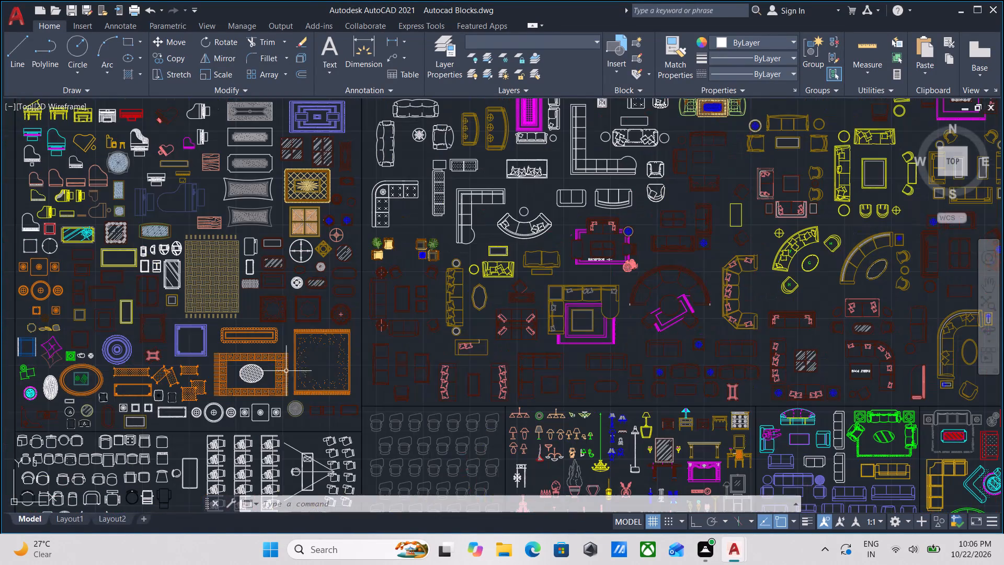
{"action": "middle_click_drag", "start_coordinate": [320, 284], "coordinate": [362, 349]}
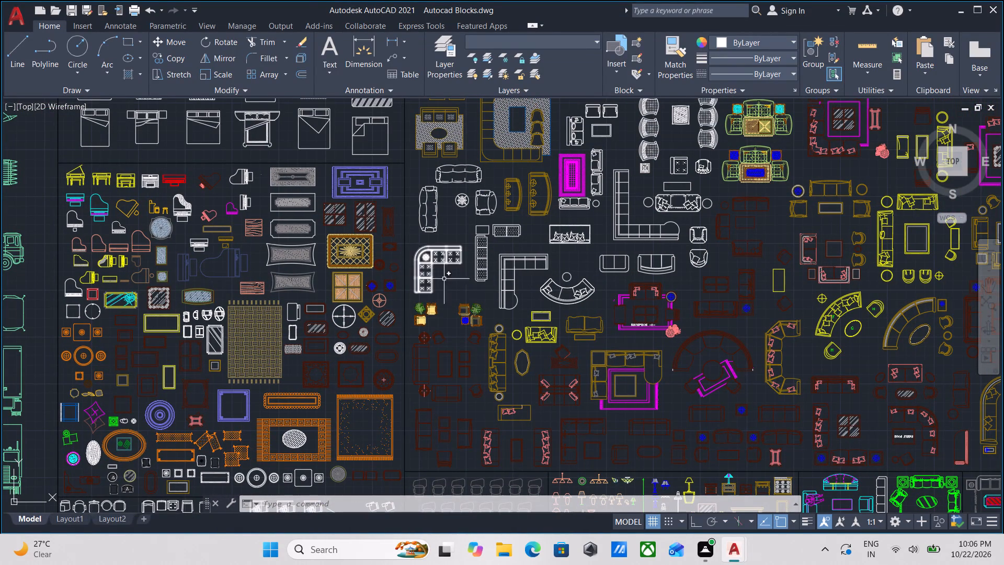
{"action": "scroll", "coordinate": [501, 291], "scroll_direction": "down", "scroll_amount": 1}
{"action": "scroll", "coordinate": [646, 270], "scroll_direction": "up", "scroll_amount": 1}
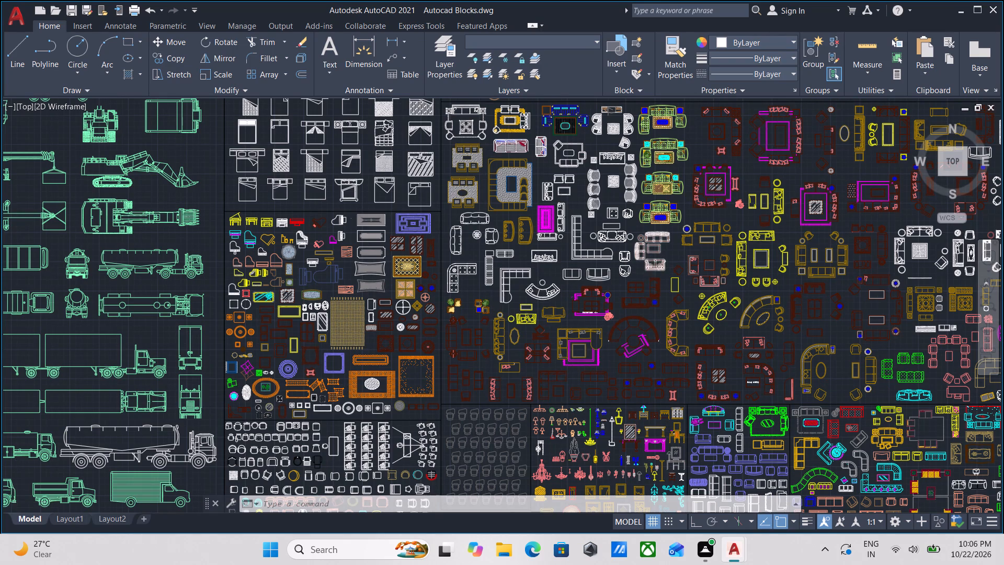
{"action": "scroll", "coordinate": [614, 274], "scroll_direction": "up", "scroll_amount": 2}
{"action": "middle_click_drag", "start_coordinate": [550, 268], "coordinate": [560, 362]}
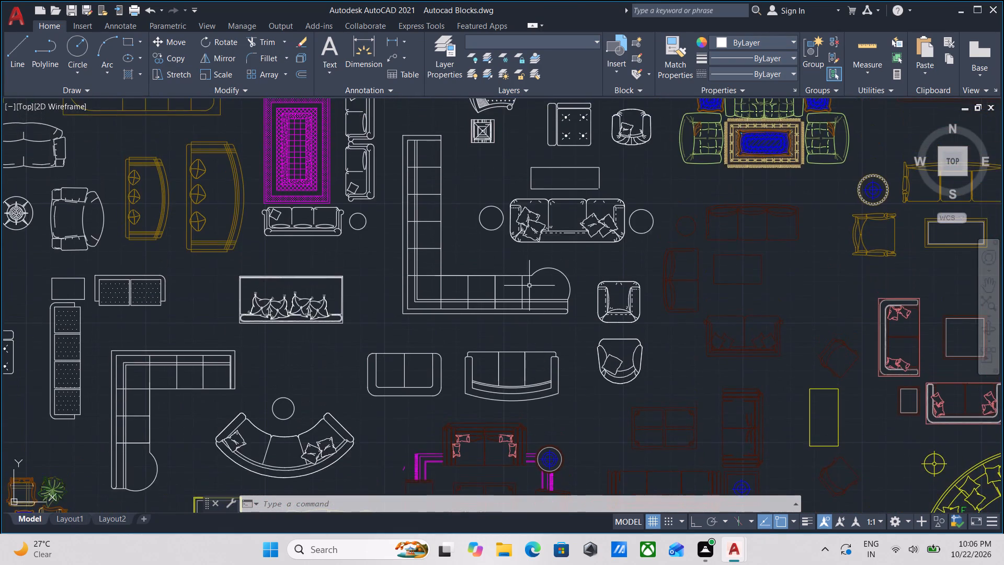
{"action": "scroll", "coordinate": [529, 285], "scroll_direction": "down", "scroll_amount": 1}
{"action": "middle_click_drag", "start_coordinate": [534, 300], "coordinate": [545, 417]}
{"action": "middle_click_drag", "start_coordinate": [502, 319], "coordinate": [524, 370]}
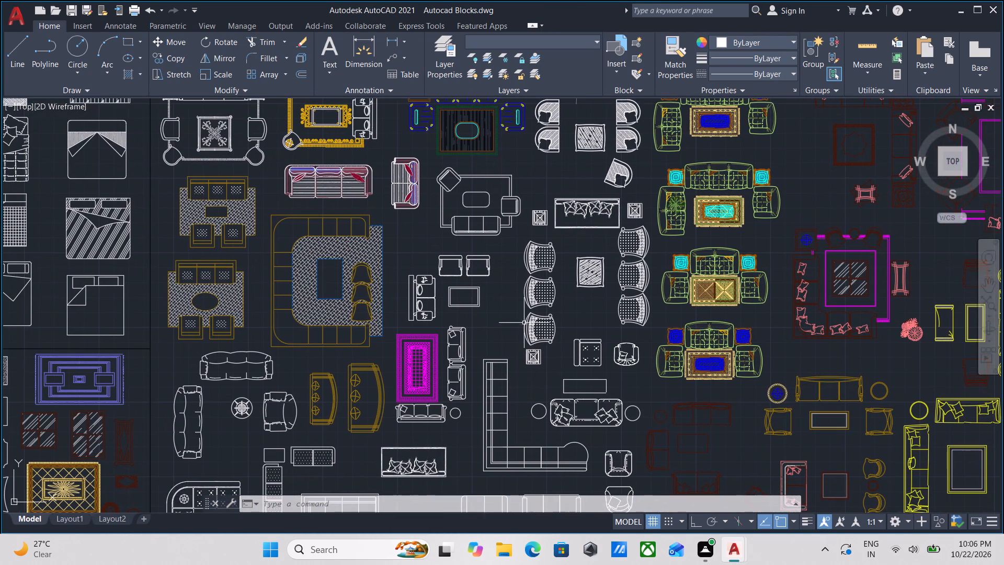
{"action": "middle_click_drag", "start_coordinate": [524, 323], "coordinate": [528, 335]}
{"action": "scroll", "coordinate": [540, 278], "scroll_direction": "down", "scroll_amount": 1}
{"action": "middle_click_drag", "start_coordinate": [540, 278], "coordinate": [542, 336]}
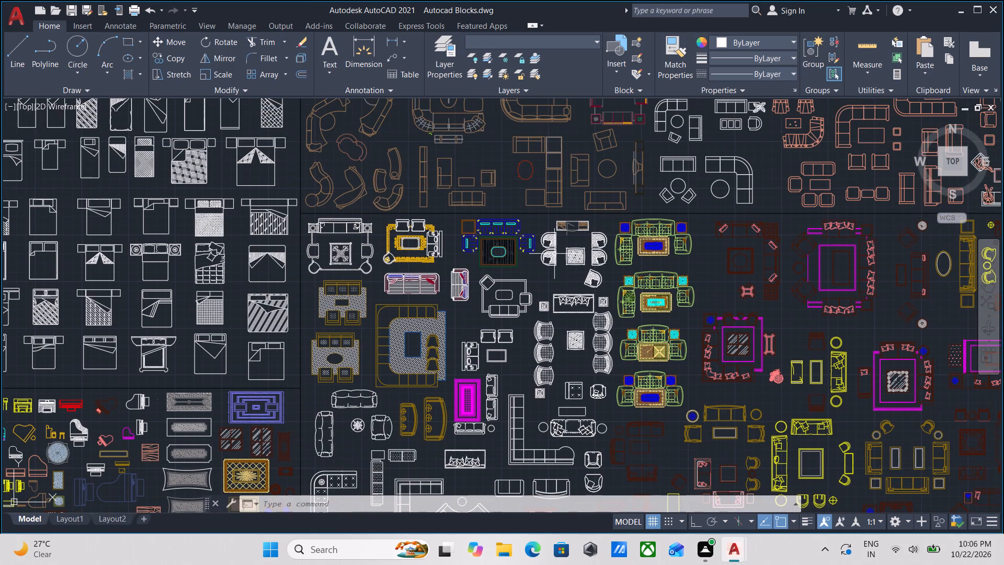
{"action": "middle_click_drag", "start_coordinate": [529, 351], "coordinate": [539, 242]}
{"action": "scroll", "coordinate": [372, 377], "scroll_direction": "up", "scroll_amount": 1}
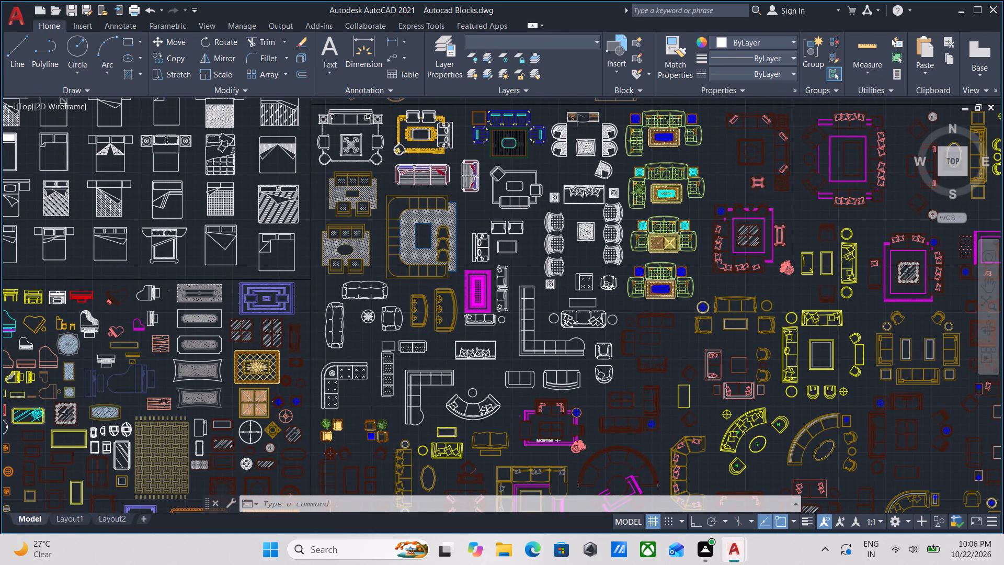
{"action": "scroll", "coordinate": [372, 377], "scroll_direction": "up", "scroll_amount": 1}
{"action": "middle_click_drag", "start_coordinate": [383, 326], "coordinate": [386, 339]}
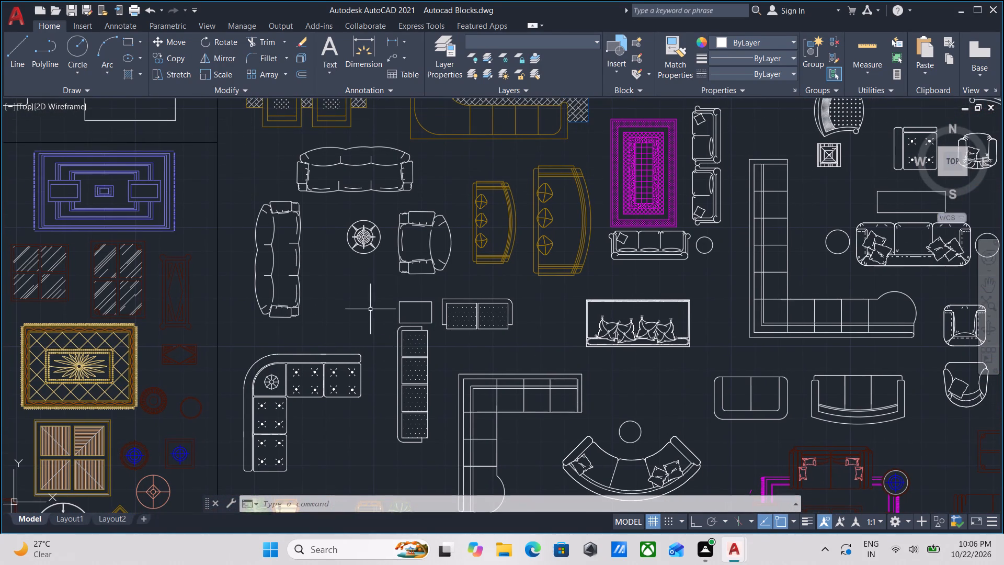
Add the white seating group of two three-seat sofas, armchair and round table to the selection and copy it to the clipboard.
{"action": "left_click", "coordinate": [360, 288]}
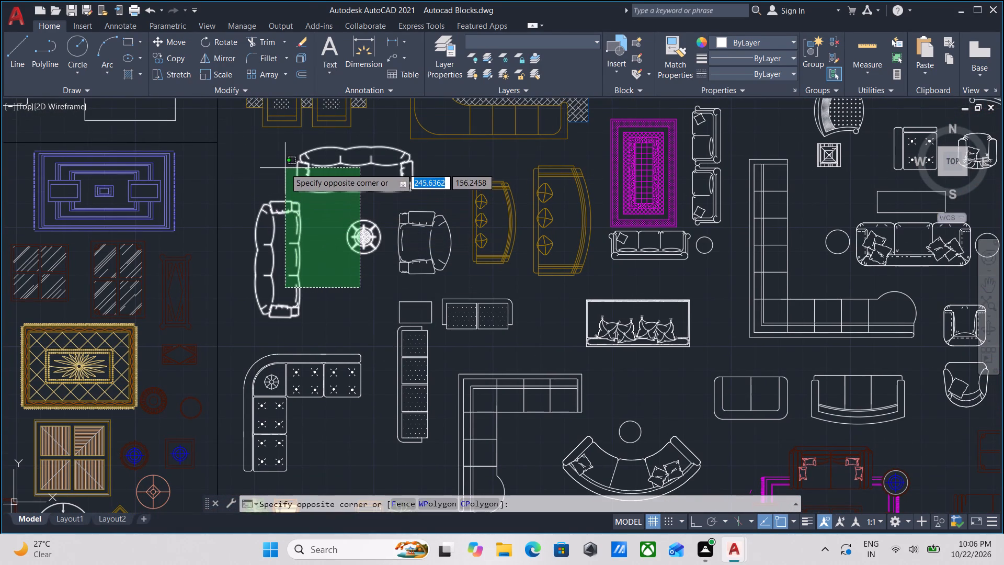
{"action": "left_click", "coordinate": [285, 168]}
{"action": "left_click", "coordinate": [460, 280]}
{"action": "left_click", "coordinate": [410, 233]}
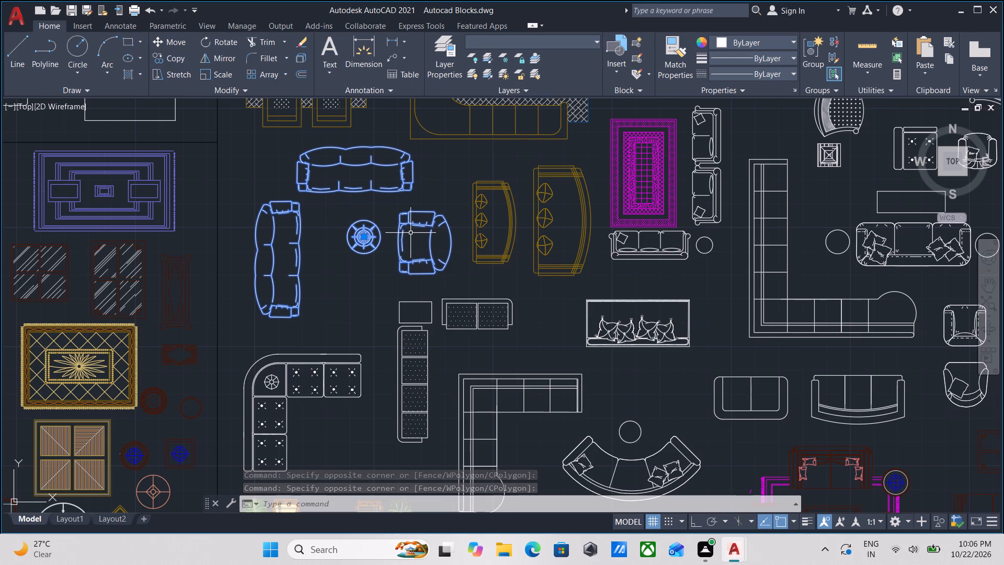
{"action": "key", "text": "ctrl+c"}
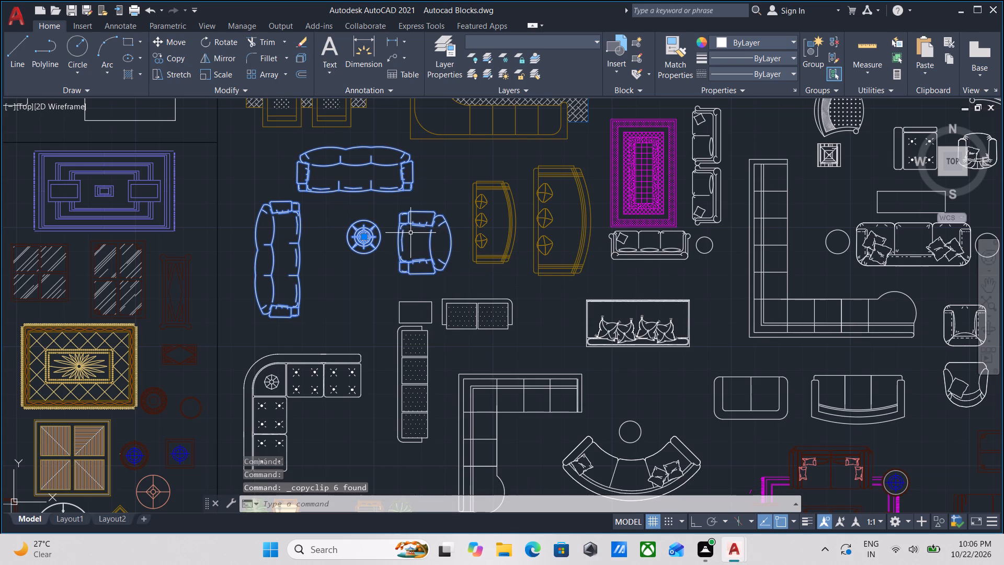
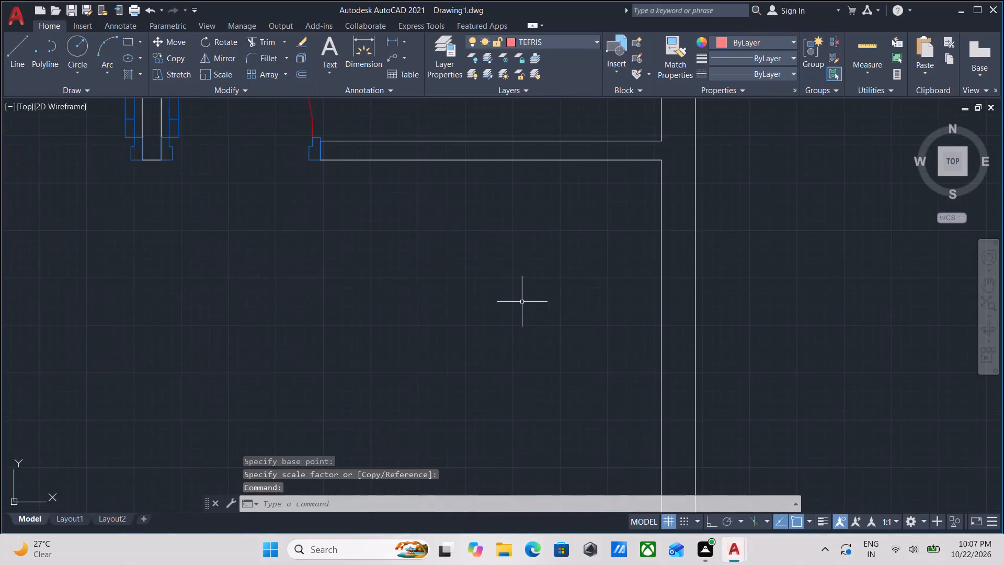
Paste the copied furniture blocks into the empty area to the right of the floor plan.
{"action": "middle_click_drag", "start_coordinate": [585, 345], "coordinate": [642, 370]}
{"action": "scroll", "coordinate": [642, 370], "scroll_direction": "down", "scroll_amount": 4}
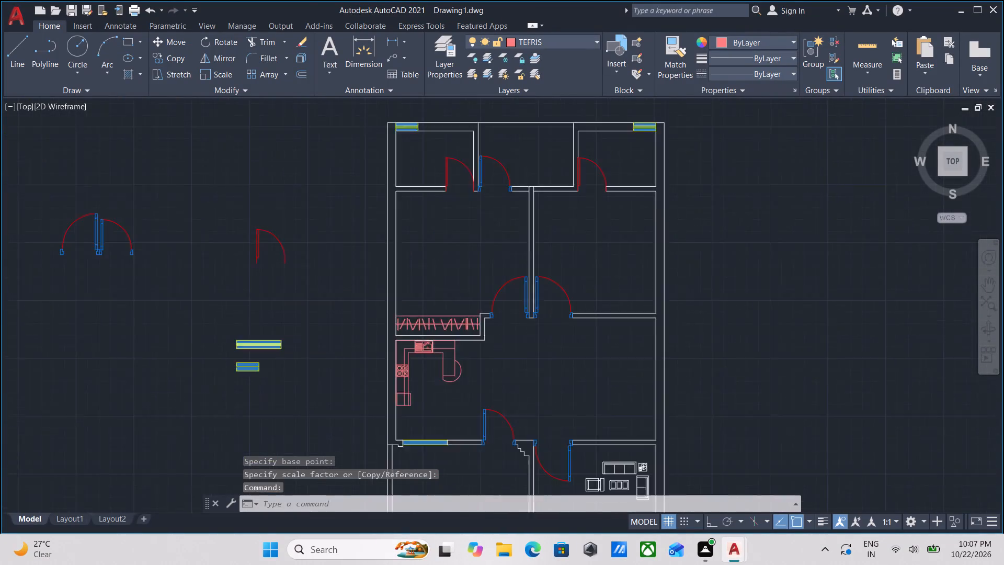
{"action": "middle_click_drag", "start_coordinate": [634, 355], "coordinate": [617, 407]}
{"action": "scroll", "coordinate": [643, 326], "scroll_direction": "up", "scroll_amount": 1}
{"action": "scroll", "coordinate": [707, 318], "scroll_direction": "up", "scroll_amount": 1}
{"action": "middle_click_drag", "start_coordinate": [705, 318], "coordinate": [652, 345]}
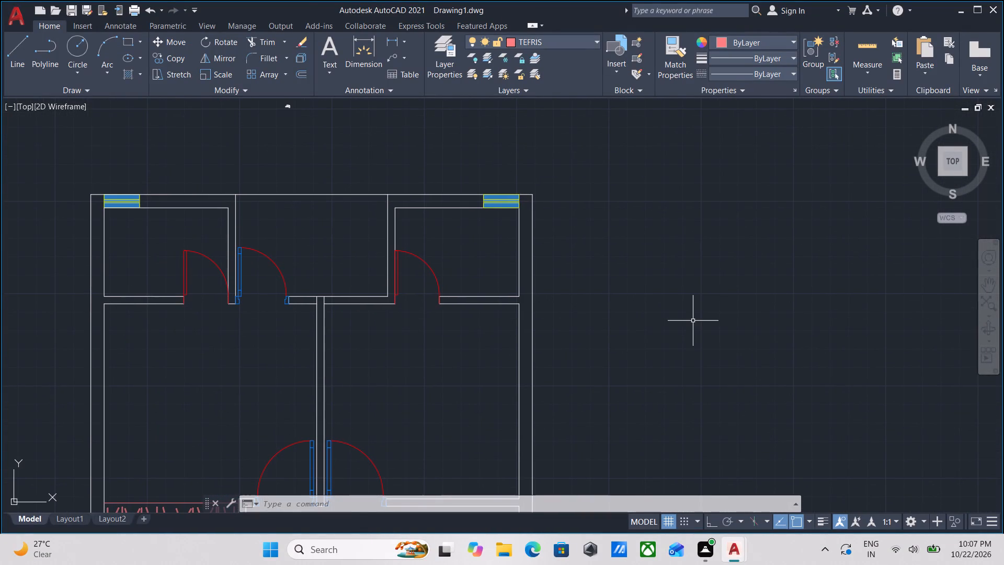
{"action": "key", "text": "ctrl+v"}
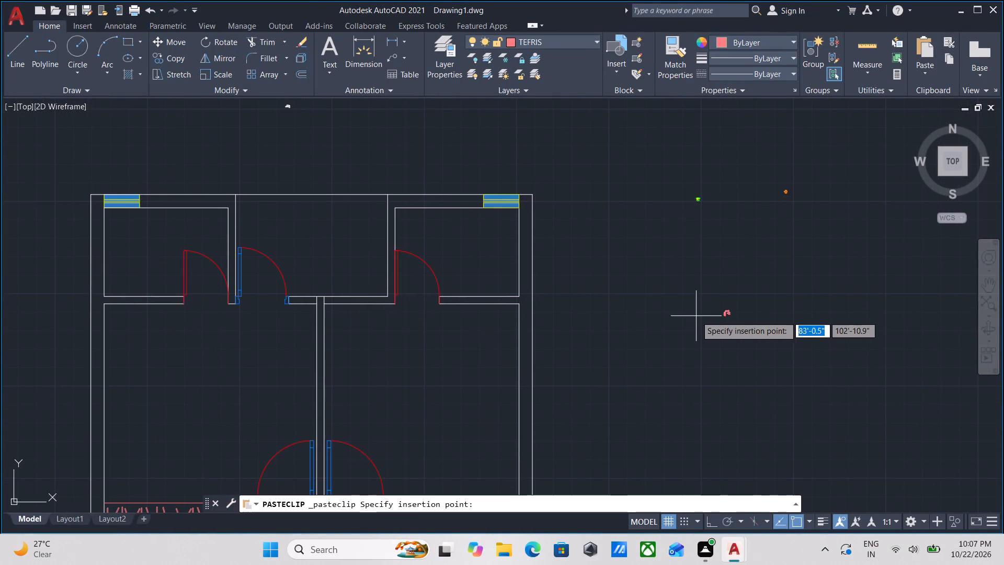
{"action": "left_click", "coordinate": [654, 270]}
Copy the pasted double bed from the middle of its headboard edge into the left bedroom above the wardrobe.
{"action": "scroll", "coordinate": [682, 281], "scroll_direction": "up", "scroll_amount": 3}
{"action": "middle_click_drag", "start_coordinate": [693, 262], "coordinate": [710, 354]}
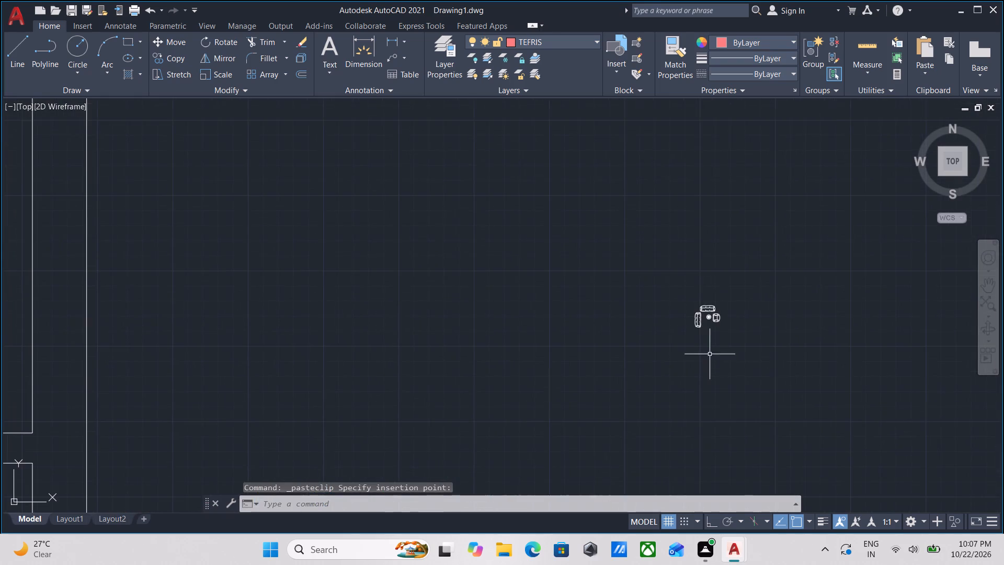
{"action": "scroll", "coordinate": [713, 318], "scroll_direction": "down", "scroll_amount": 2}
{"action": "middle_click_drag", "start_coordinate": [712, 335], "coordinate": [702, 447]}
{"action": "scroll", "coordinate": [662, 217], "scroll_direction": "up", "scroll_amount": 1}
{"action": "scroll", "coordinate": [662, 287], "scroll_direction": "up", "scroll_amount": 2}
{"action": "left_click_drag", "start_coordinate": [656, 279], "coordinate": [653, 272]}
{"action": "left_click", "coordinate": [592, 209]}
{"action": "scroll", "coordinate": [631, 264], "scroll_direction": "up", "scroll_amount": 1}
{"action": "key", "text": "c"}
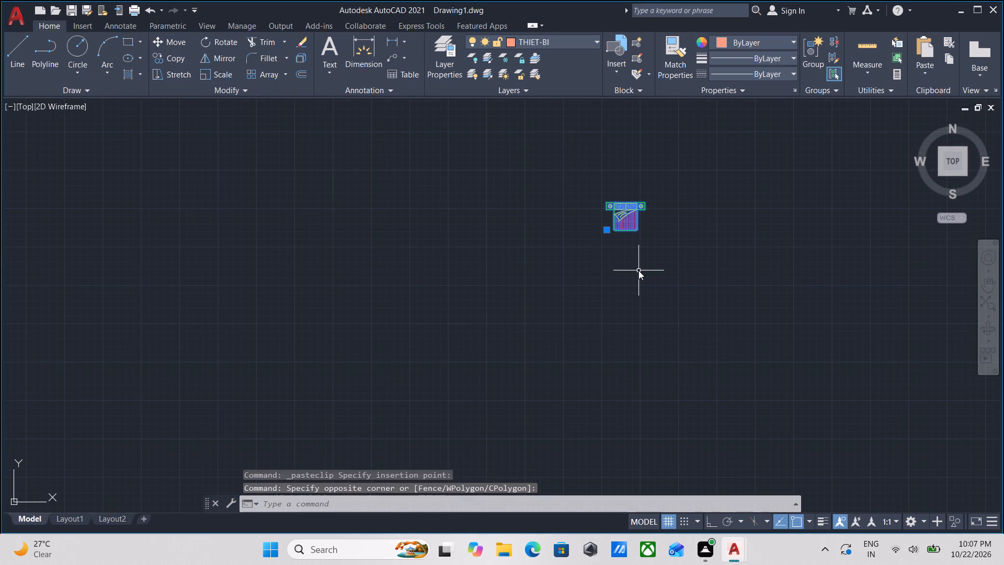
{"action": "key", "text": "o"}
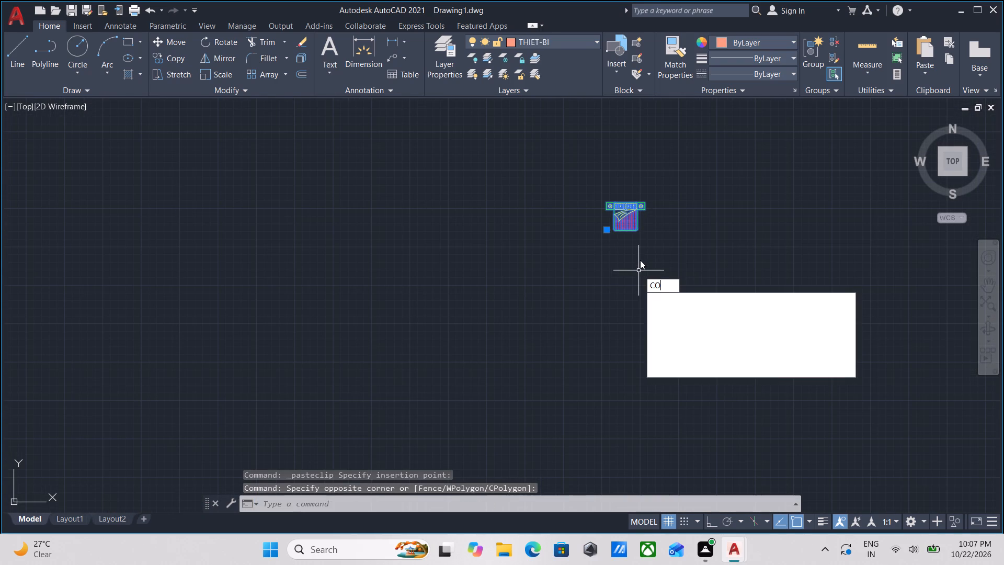
{"action": "key", "text": "Return"}
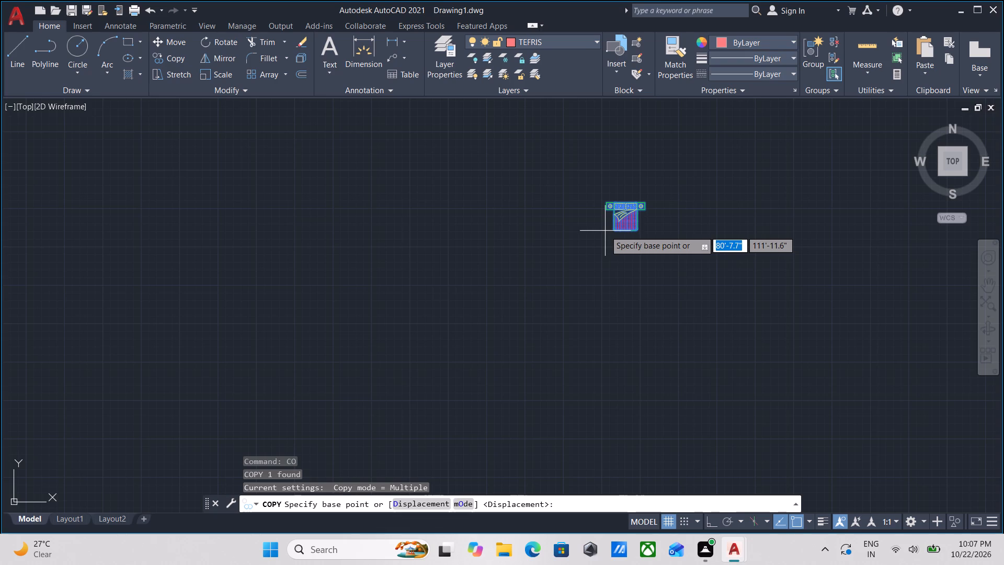
{"action": "scroll", "coordinate": [631, 201], "scroll_direction": "up", "scroll_amount": 4}
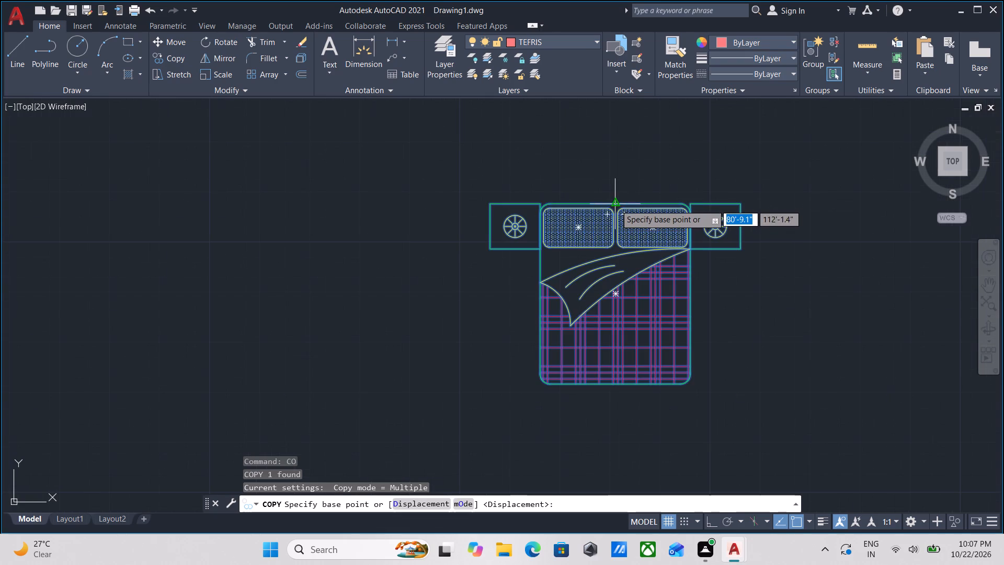
{"action": "left_click", "coordinate": [615, 205]}
{"action": "scroll", "coordinate": [442, 321], "scroll_direction": "down", "scroll_amount": 4}
{"action": "middle_click_drag", "start_coordinate": [443, 320], "coordinate": [675, 198]}
{"action": "scroll", "coordinate": [680, 196], "scroll_direction": "up", "scroll_amount": 1}
{"action": "scroll", "coordinate": [680, 196], "scroll_direction": "down", "scroll_amount": 5}
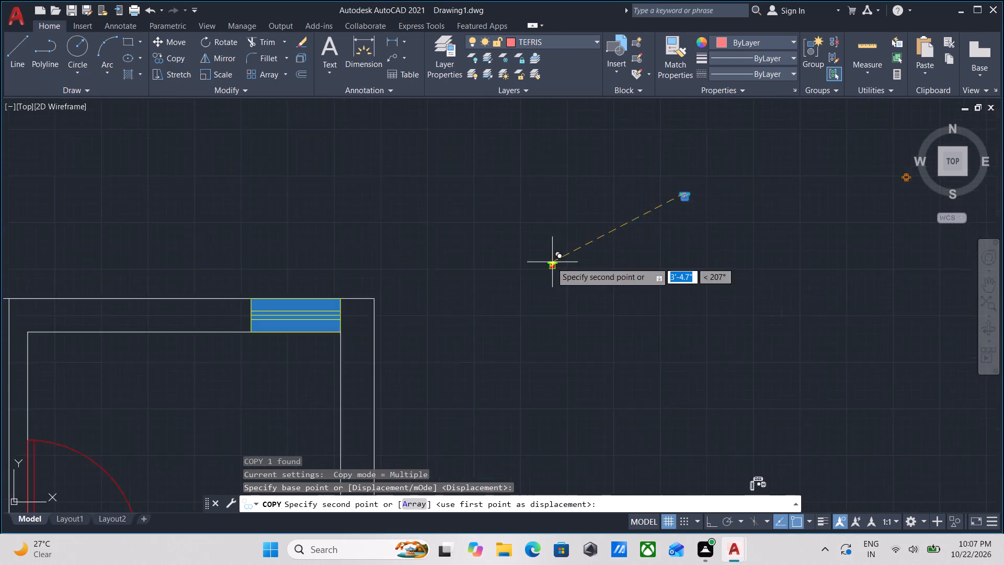
{"action": "scroll", "coordinate": [549, 264], "scroll_direction": "down", "scroll_amount": 3}
{"action": "middle_click_drag", "start_coordinate": [540, 267], "coordinate": [827, 182]}
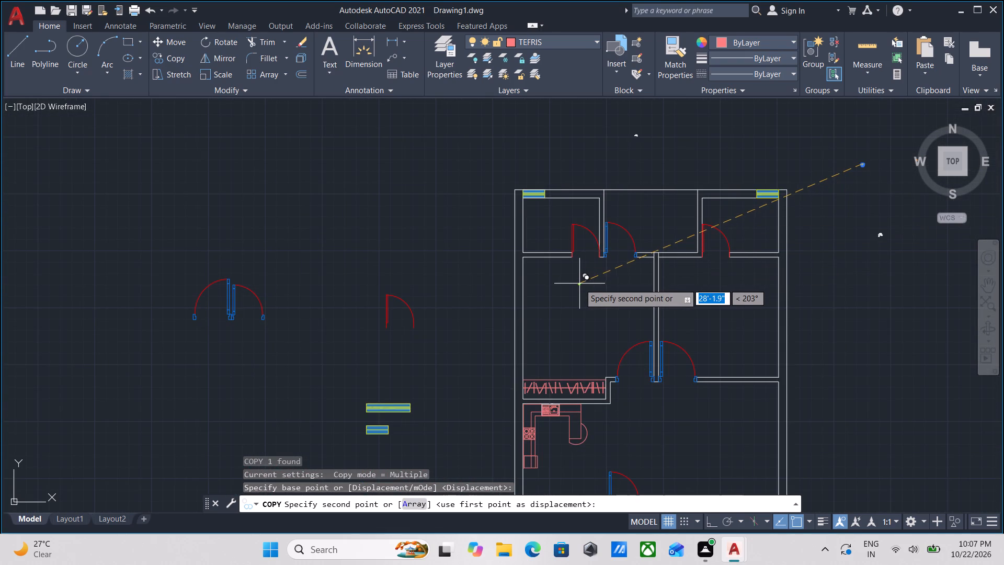
{"action": "scroll", "coordinate": [568, 281], "scroll_direction": "up", "scroll_amount": 2}
{"action": "scroll", "coordinate": [507, 284], "scroll_direction": "up", "scroll_amount": 2}
{"action": "scroll", "coordinate": [521, 278], "scroll_direction": "down", "scroll_amount": 3}
{"action": "middle_click_drag", "start_coordinate": [529, 281], "coordinate": [558, 251]}
{"action": "scroll", "coordinate": [563, 269], "scroll_direction": "down", "scroll_amount": 1}
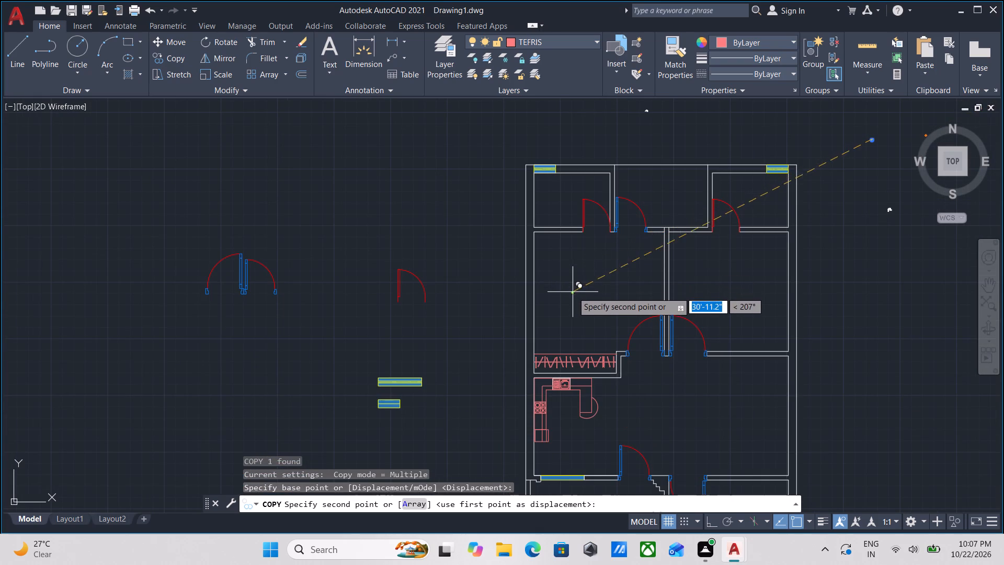
{"action": "scroll", "coordinate": [573, 330], "scroll_direction": "up", "scroll_amount": 2}
{"action": "scroll", "coordinate": [573, 308], "scroll_direction": "down", "scroll_amount": 2}
{"action": "middle_click_drag", "start_coordinate": [573, 308], "coordinate": [566, 330]}
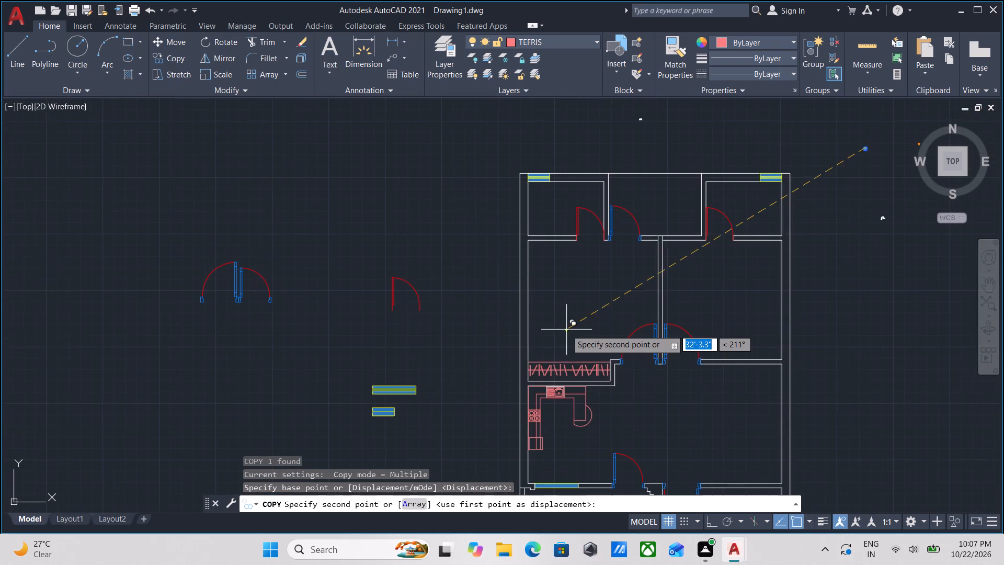
{"action": "scroll", "coordinate": [559, 325], "scroll_direction": "up", "scroll_amount": 2}
{"action": "left_click", "coordinate": [527, 282]}
{"action": "scroll", "coordinate": [534, 291], "scroll_direction": "up", "scroll_amount": 3}
{"action": "scroll", "coordinate": [611, 247], "scroll_direction": "down", "scroll_amount": 4}
{"action": "scroll", "coordinate": [690, 242], "scroll_direction": "down", "scroll_amount": 1}
{"action": "middle_click_drag", "start_coordinate": [690, 243], "coordinate": [681, 282]}
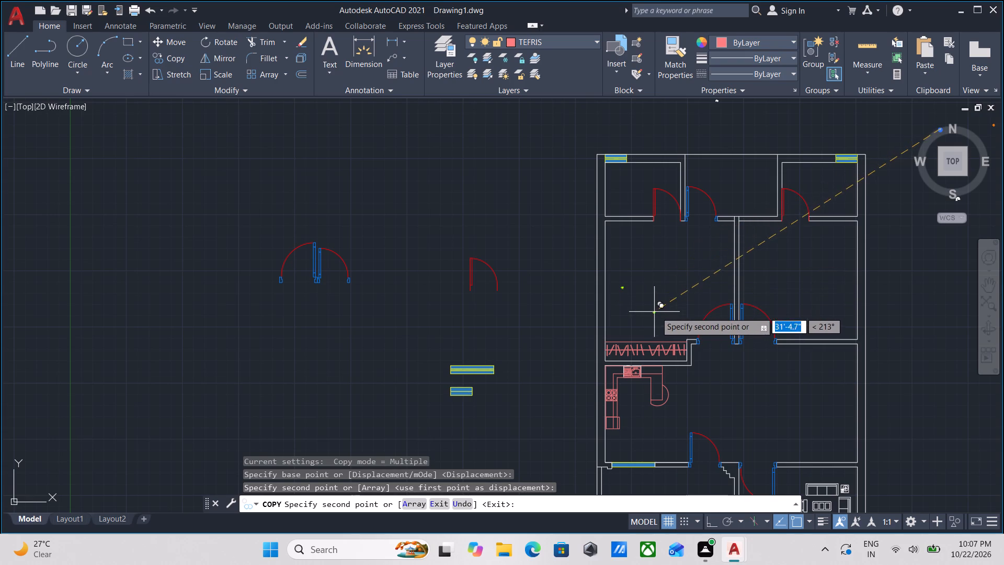
{"action": "key", "text": "Escape"}
Rotate the copied bed 90° about its outer nightstand corner with ortho on, so the headboard faces the left wall.
{"action": "scroll", "coordinate": [641, 308], "scroll_direction": "up", "scroll_amount": 3}
{"action": "scroll", "coordinate": [580, 230], "scroll_direction": "up", "scroll_amount": 2}
{"action": "left_click", "coordinate": [596, 214]}
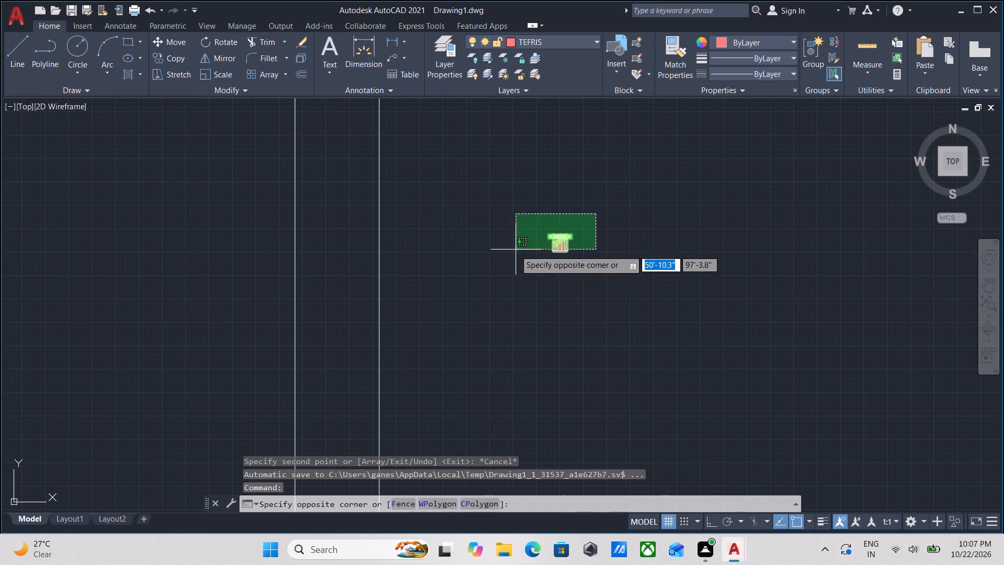
{"action": "left_click", "coordinate": [515, 250]}
{"action": "scroll", "coordinate": [552, 257], "scroll_direction": "up", "scroll_amount": 1}
{"action": "type", "text": "RO"}
{"action": "key", "text": "Return"}
{"action": "scroll", "coordinate": [622, 201], "scroll_direction": "up", "scroll_amount": 3}
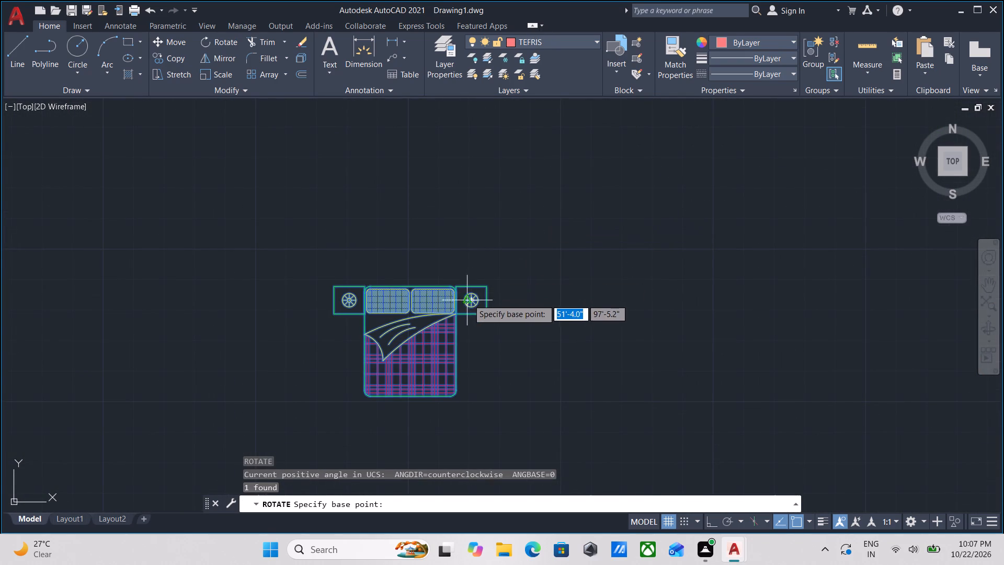
{"action": "left_click", "coordinate": [485, 290]}
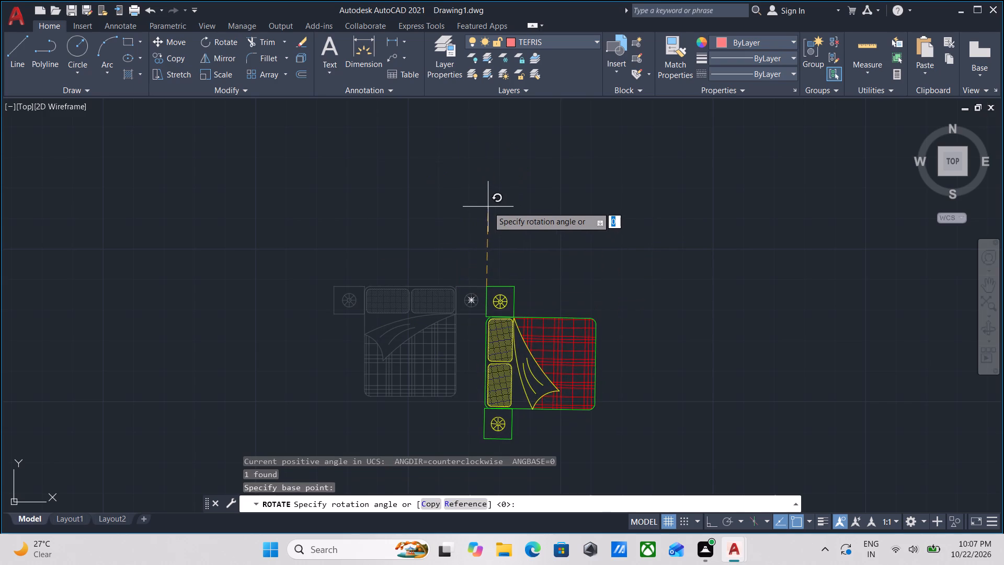
{"action": "key", "text": "F8"}
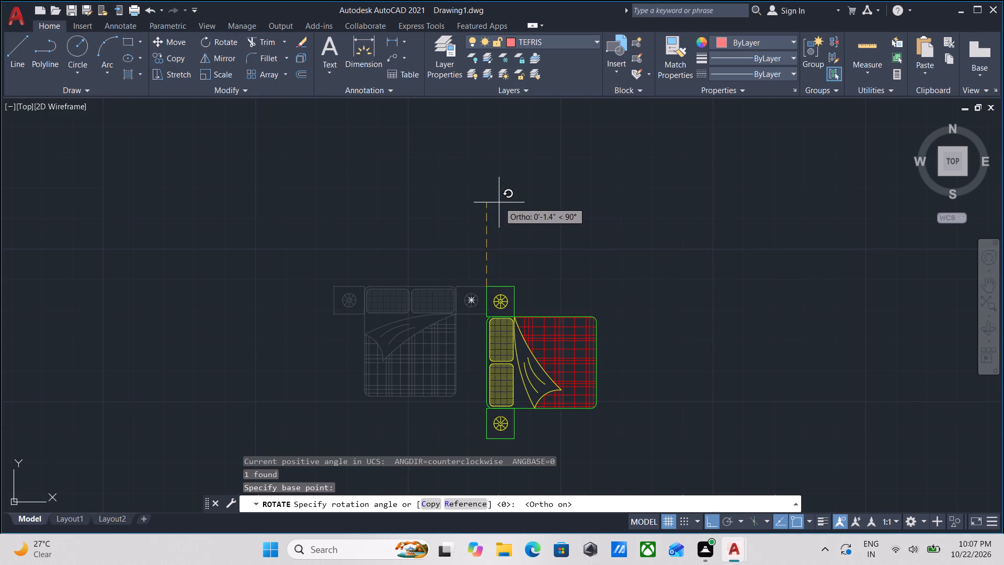
{"action": "left_click", "coordinate": [500, 199]}
Move the rotated bed horizontally from its headboard midpoint to just inside the bedroom's left wall.
{"action": "scroll", "coordinate": [571, 380], "scroll_direction": "down", "scroll_amount": 1}
{"action": "middle_click_drag", "start_coordinate": [568, 360], "coordinate": [554, 277]}
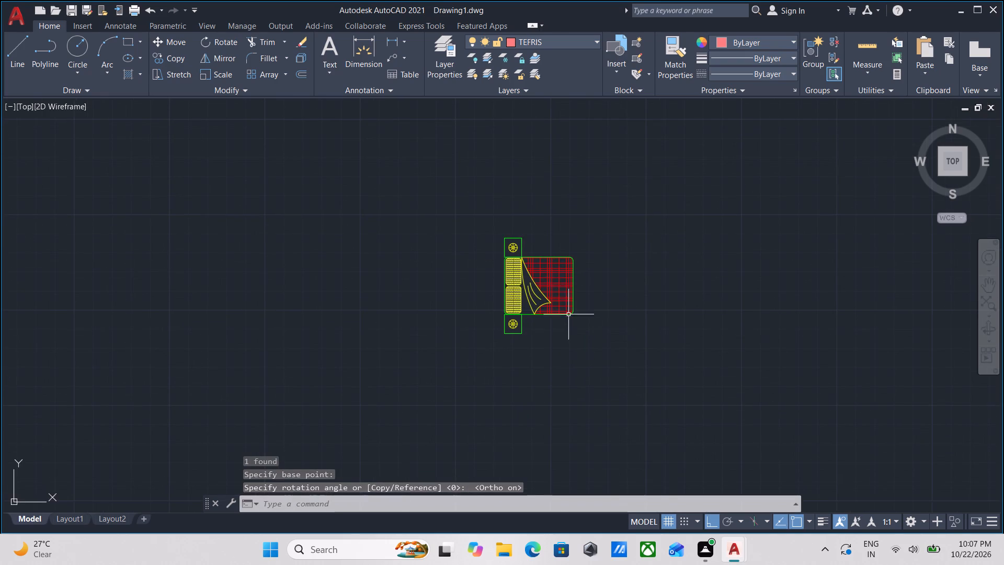
{"action": "scroll", "coordinate": [572, 324], "scroll_direction": "up", "scroll_amount": 2}
{"action": "left_click_drag", "start_coordinate": [572, 329], "coordinate": [562, 320]}
{"action": "left_click", "coordinate": [518, 279]}
{"action": "scroll", "coordinate": [518, 279], "scroll_direction": "down", "scroll_amount": 1}
{"action": "middle_click_drag", "start_coordinate": [519, 280], "coordinate": [588, 295]}
{"action": "middle_click_drag", "start_coordinate": [554, 292], "coordinate": [564, 290]}
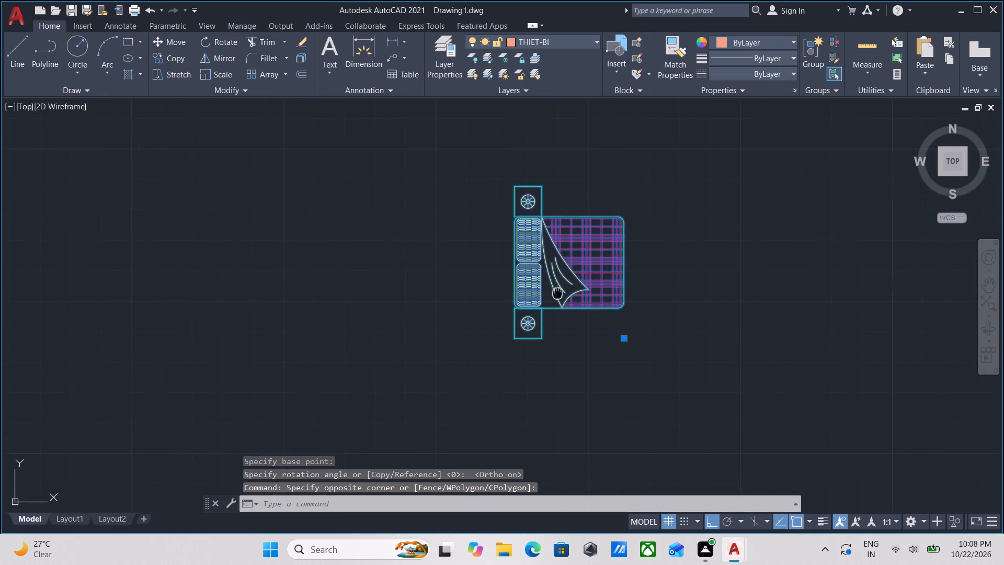
{"action": "middle_click_drag", "start_coordinate": [564, 290], "coordinate": [574, 287]}
{"action": "key", "text": "m"}
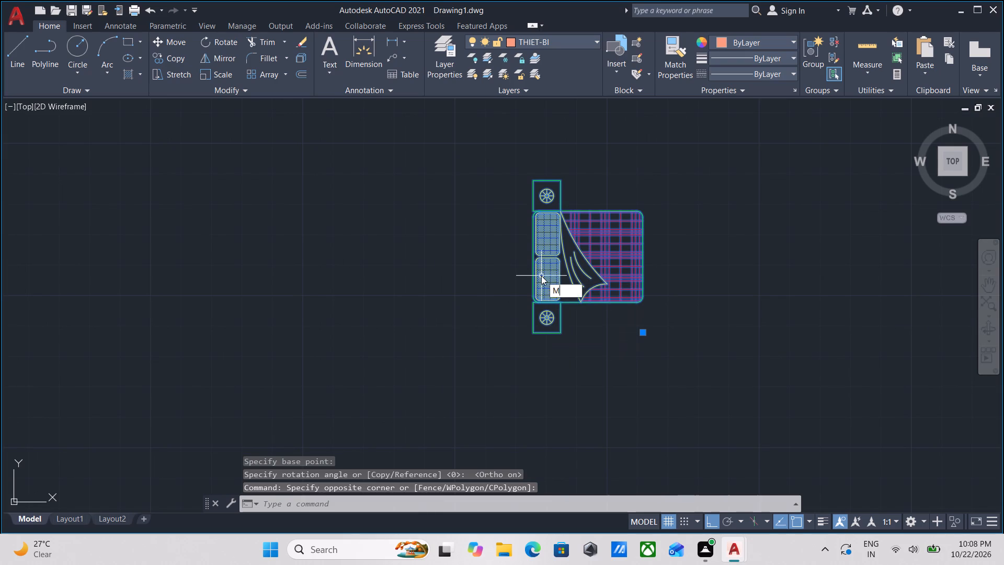
{"action": "key", "text": "Return"}
{"action": "left_click", "coordinate": [532, 258]}
{"action": "scroll", "coordinate": [348, 236], "scroll_direction": "down", "scroll_amount": 2}
{"action": "middle_click_drag", "start_coordinate": [387, 244], "coordinate": [817, 262]}
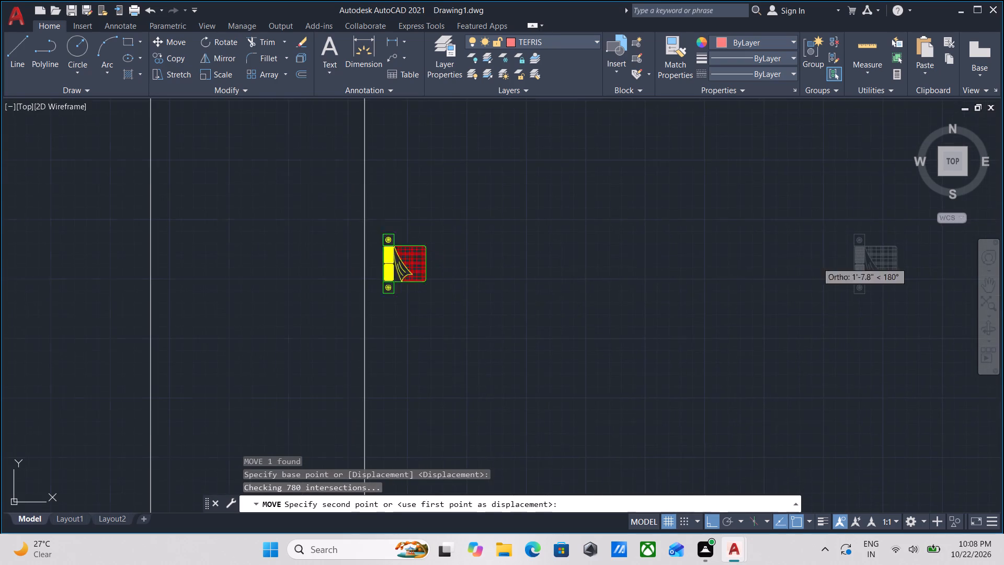
{"action": "scroll", "coordinate": [457, 235], "scroll_direction": "down", "scroll_amount": 2}
{"action": "left_click", "coordinate": [457, 235]}
{"action": "scroll", "coordinate": [475, 254], "scroll_direction": "up", "scroll_amount": 1}
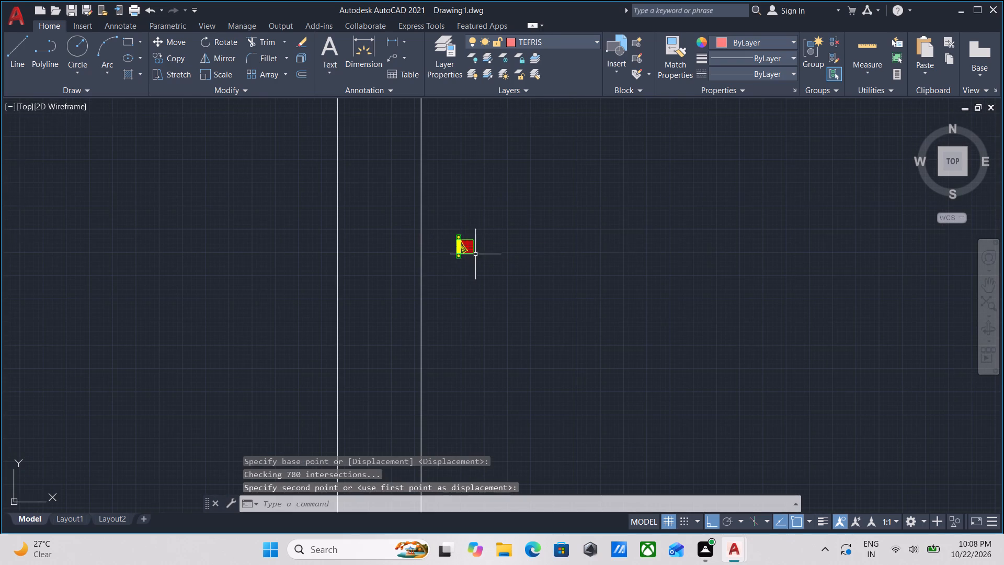
{"action": "scroll", "coordinate": [475, 254], "scroll_direction": "up", "scroll_amount": 1}
{"action": "key", "text": "Escape"}
Scale the bed up from its lower headboard corner, entering 4' as the scale factor.
{"action": "left_click_drag", "start_coordinate": [478, 284], "coordinate": [471, 276]}
{"action": "left_click", "coordinate": [431, 230]}
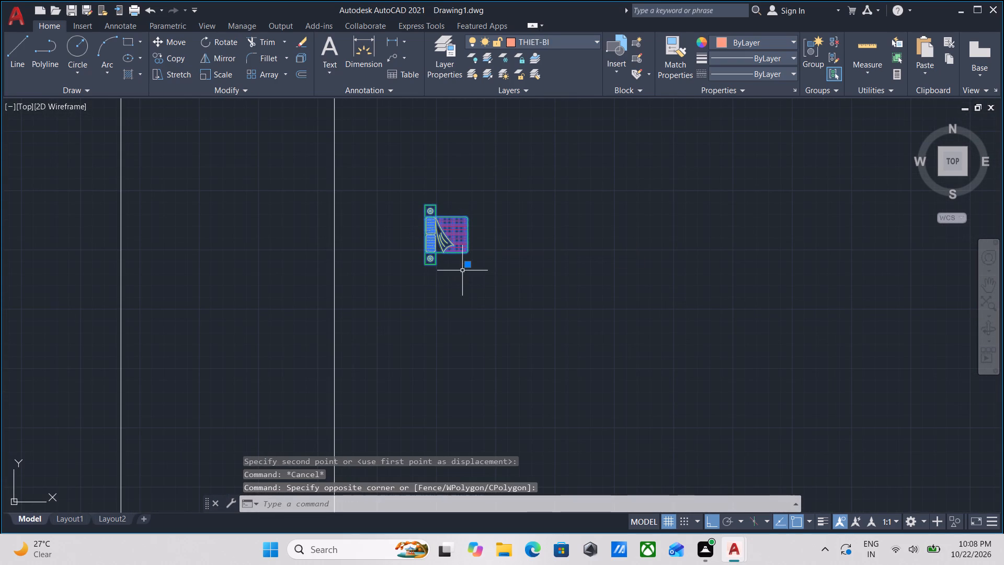
{"action": "type", "text": "SCA"}
{"action": "key", "text": "Return"}
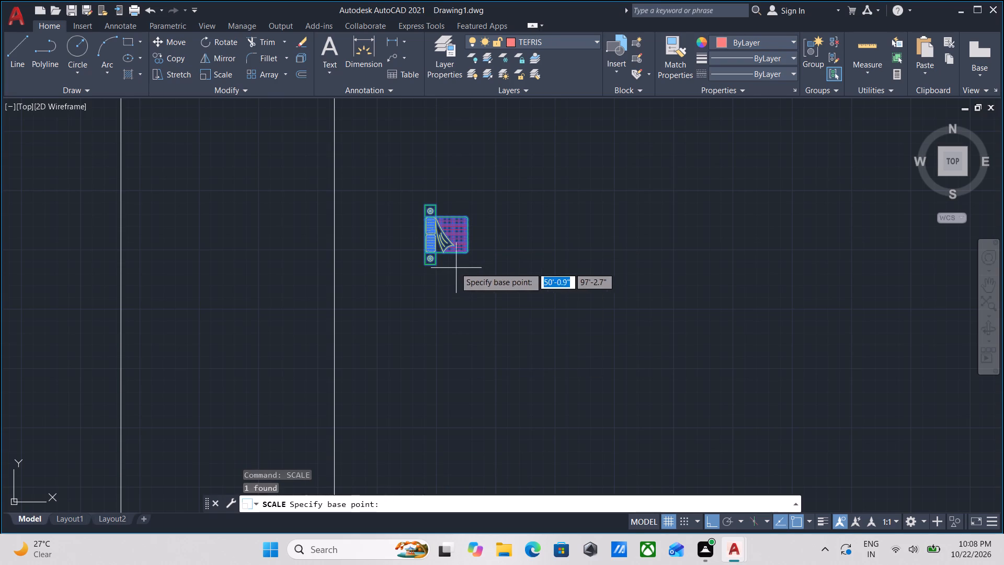
{"action": "scroll", "coordinate": [452, 266], "scroll_direction": "up", "scroll_amount": 3}
{"action": "scroll", "coordinate": [398, 230], "scroll_direction": "up", "scroll_amount": 2}
{"action": "middle_click_drag", "start_coordinate": [341, 217], "coordinate": [349, 321]}
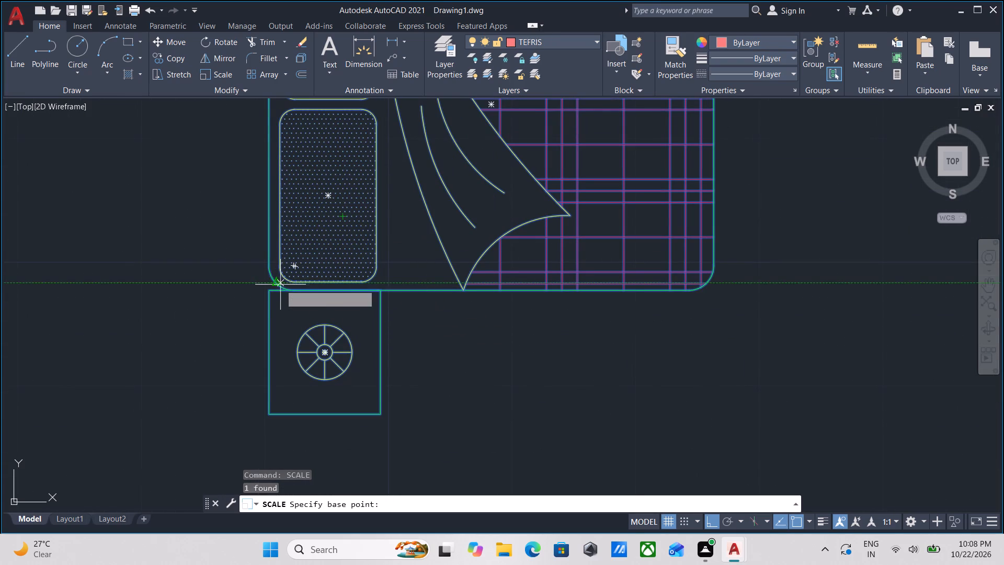
{"action": "left_click", "coordinate": [275, 283]}
{"action": "scroll", "coordinate": [708, 301], "scroll_direction": "down", "scroll_amount": 2}
{"action": "middle_click_drag", "start_coordinate": [705, 301], "coordinate": [407, 283]}
{"action": "scroll", "coordinate": [419, 279], "scroll_direction": "down", "scroll_amount": 1}
{"action": "scroll", "coordinate": [611, 312], "scroll_direction": "down", "scroll_amount": 4}
{"action": "middle_click_drag", "start_coordinate": [611, 312], "coordinate": [609, 312]}
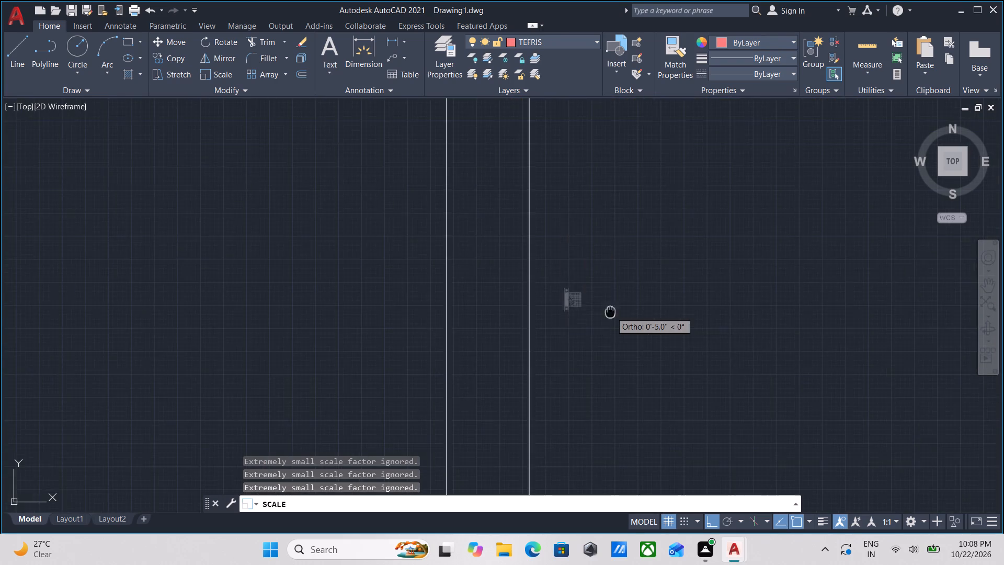
{"action": "middle_click_drag", "start_coordinate": [609, 312], "coordinate": [441, 312]}
{"action": "scroll", "coordinate": [765, 334], "scroll_direction": "down", "scroll_amount": 3}
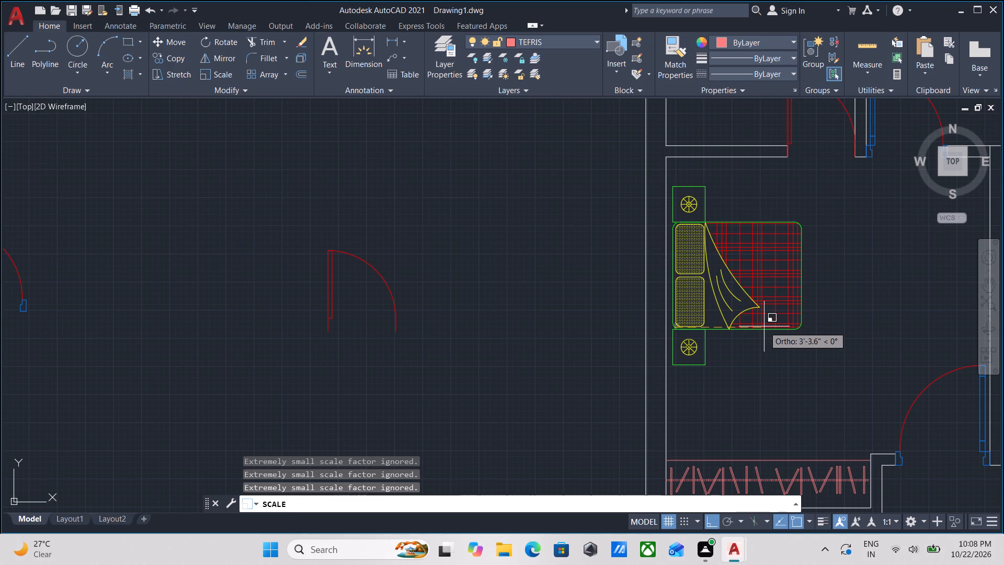
{"action": "type", "text": "4'"}
{"action": "key", "text": "Return"}
Scale the bed down freehand from its lower headboard corner so both nightstands fit between the bathroom wall and the wardrobe.
{"action": "scroll", "coordinate": [768, 326], "scroll_direction": "down", "scroll_amount": 3}
{"action": "scroll", "coordinate": [780, 330], "scroll_direction": "up", "scroll_amount": 3}
{"action": "left_click_drag", "start_coordinate": [785, 352], "coordinate": [781, 343]}
{"action": "left_click", "coordinate": [751, 309]}
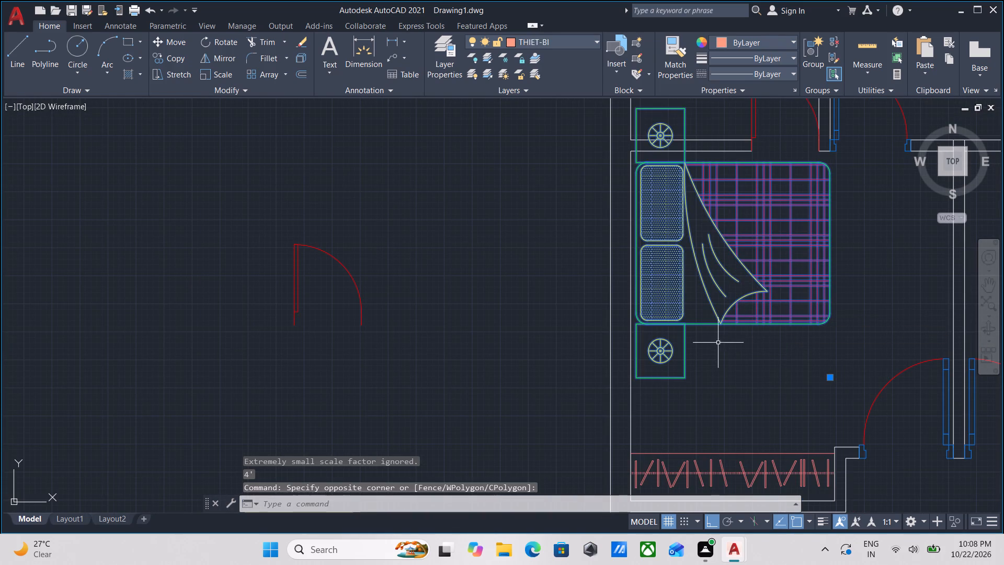
{"action": "scroll", "coordinate": [718, 343], "scroll_direction": "up", "scroll_amount": 1}
{"action": "scroll", "coordinate": [733, 341], "scroll_direction": "down", "scroll_amount": 2}
{"action": "middle_click_drag", "start_coordinate": [733, 341], "coordinate": [649, 361]}
{"action": "scroll", "coordinate": [698, 364], "scroll_direction": "up", "scroll_amount": 1}
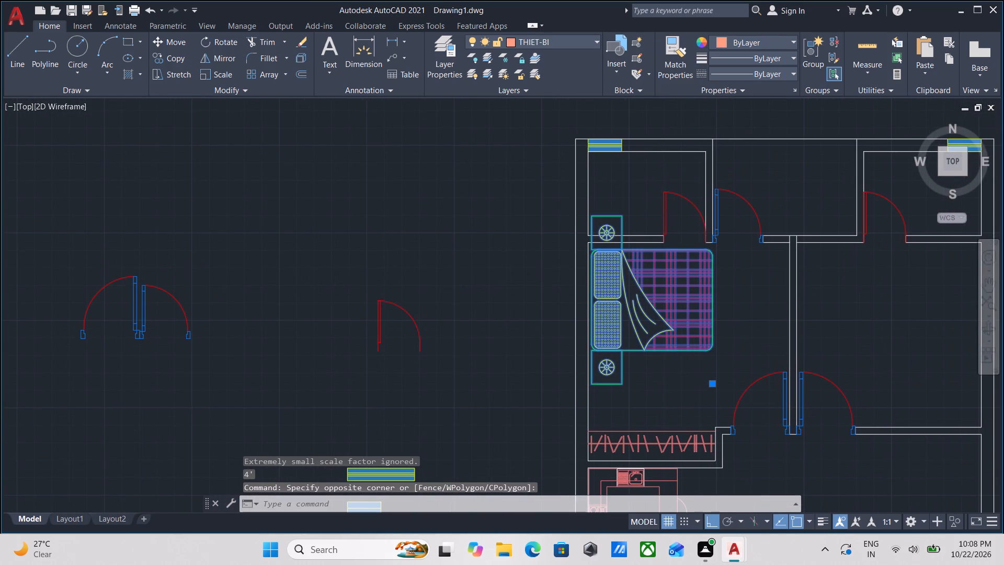
{"action": "type", "text": "SCA"}
{"action": "key", "text": "l"}
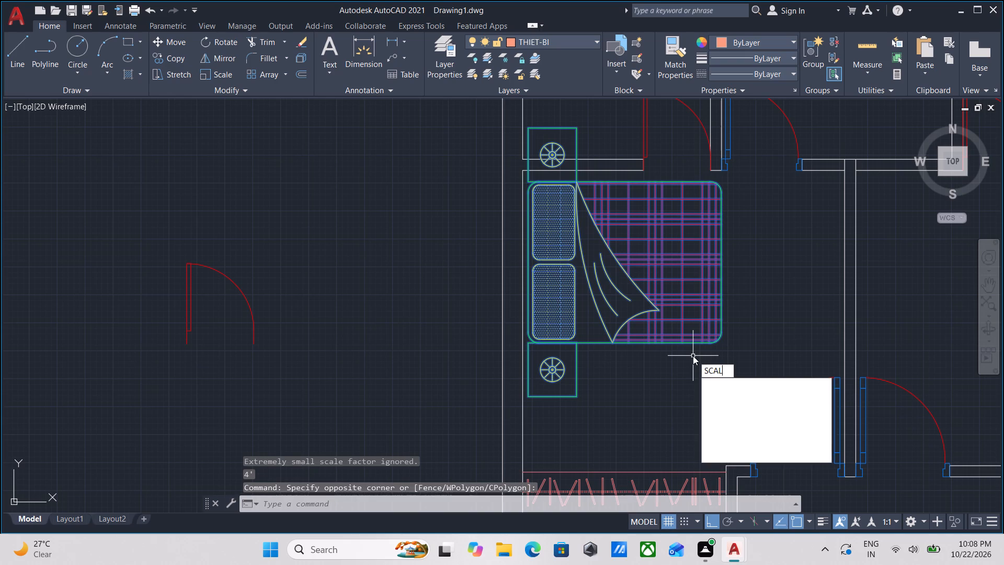
{"action": "key", "text": "Return"}
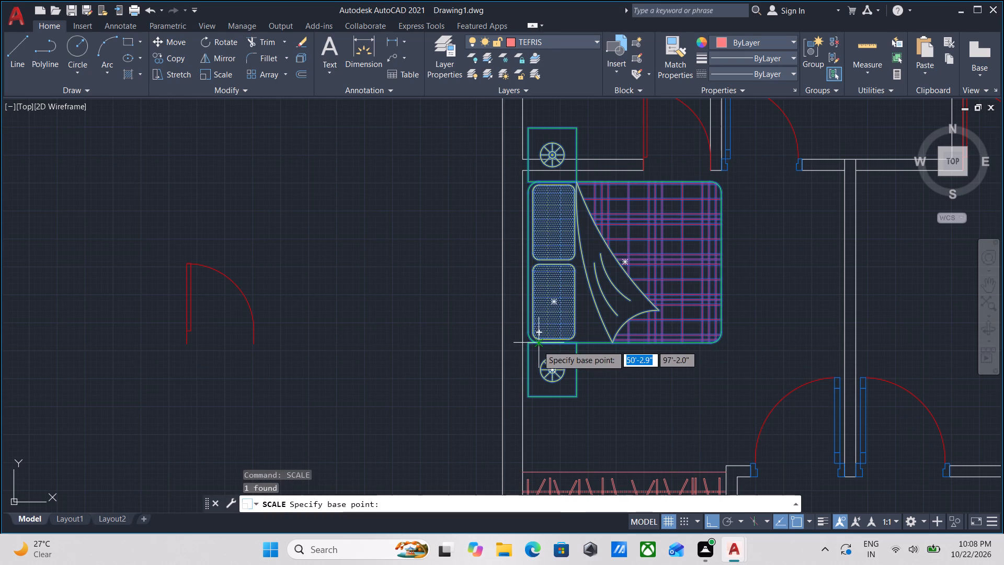
{"action": "left_click", "coordinate": [538, 345]}
{"action": "left_click", "coordinate": [620, 345]}
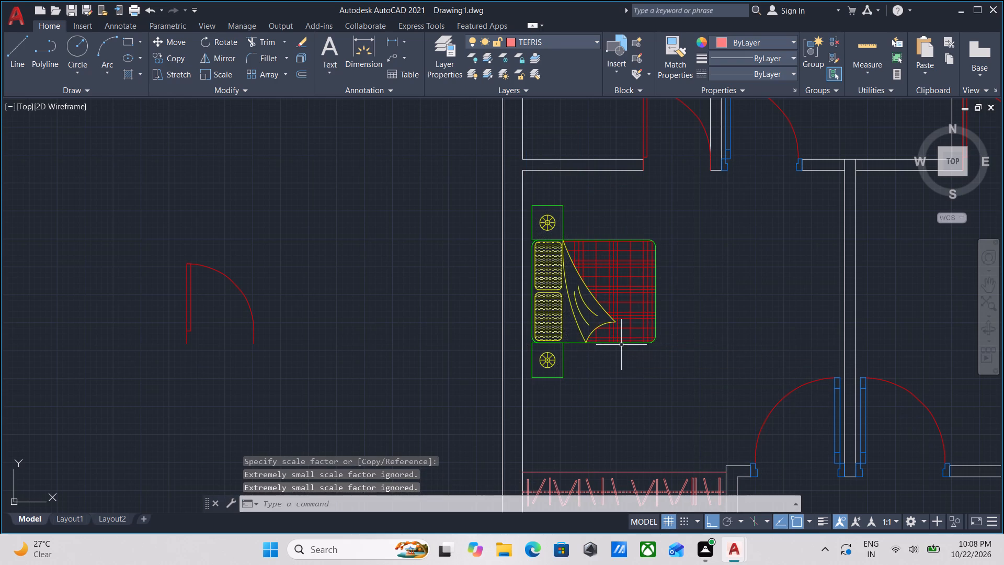
Mirror the bed about a vertical line through the midpoint of the bedroom partition wall, keeping the original bed.
{"action": "scroll", "coordinate": [668, 346], "scroll_direction": "down", "scroll_amount": 1}
{"action": "middle_click_drag", "start_coordinate": [668, 346], "coordinate": [587, 360]}
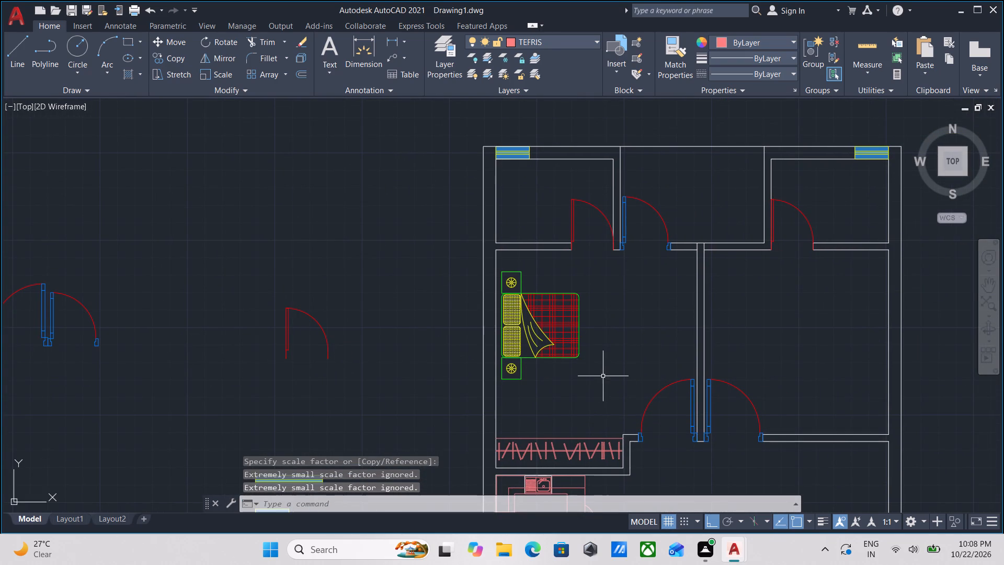
{"action": "left_click_drag", "start_coordinate": [594, 369], "coordinate": [569, 346]}
{"action": "left_click", "coordinate": [549, 319]}
{"action": "middle_click_drag", "start_coordinate": [549, 319], "coordinate": [456, 305]}
{"action": "type", "text": "MI"}
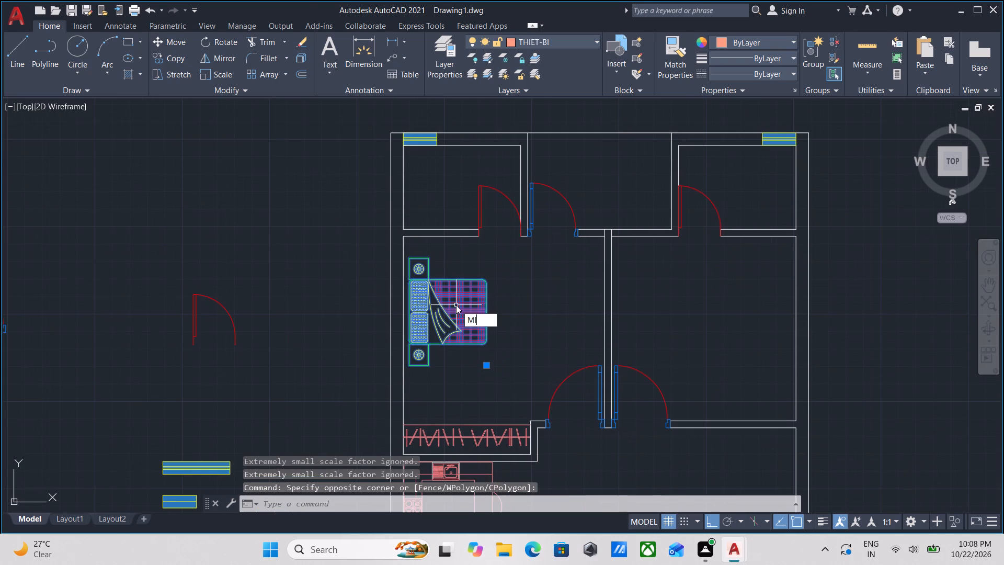
{"action": "key", "text": "Return"}
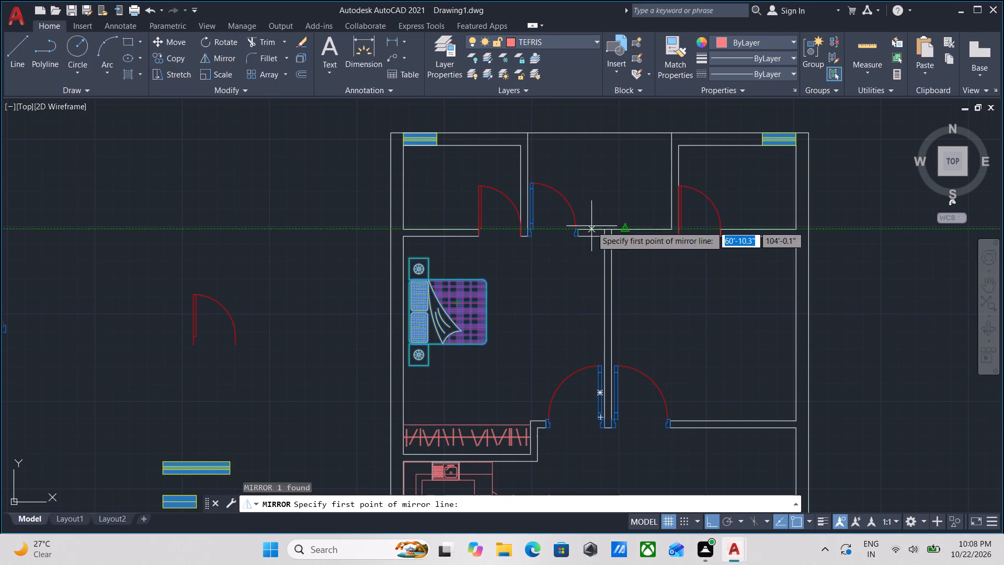
{"action": "scroll", "coordinate": [600, 229], "scroll_direction": "up", "scroll_amount": 2}
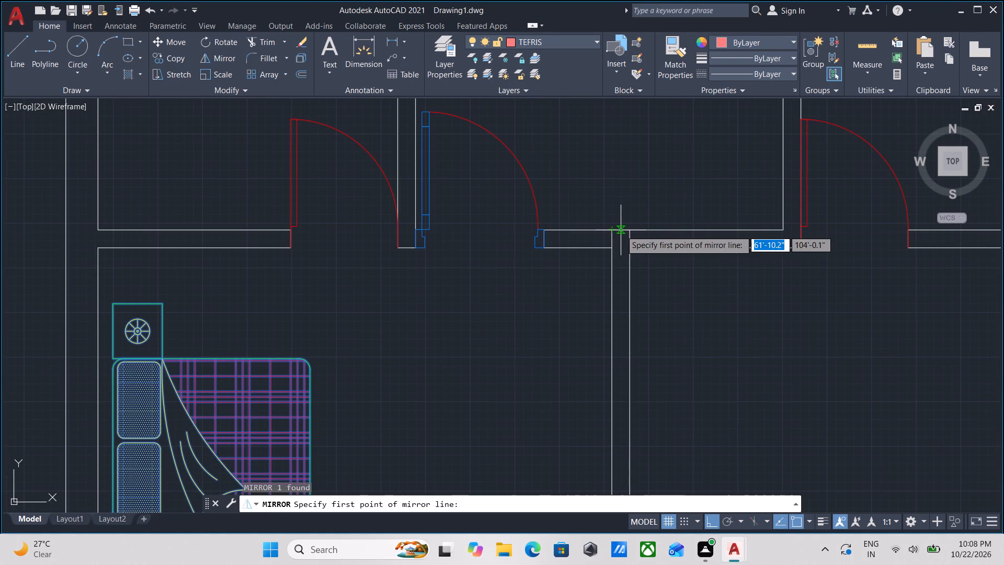
{"action": "left_click", "coordinate": [620, 231]}
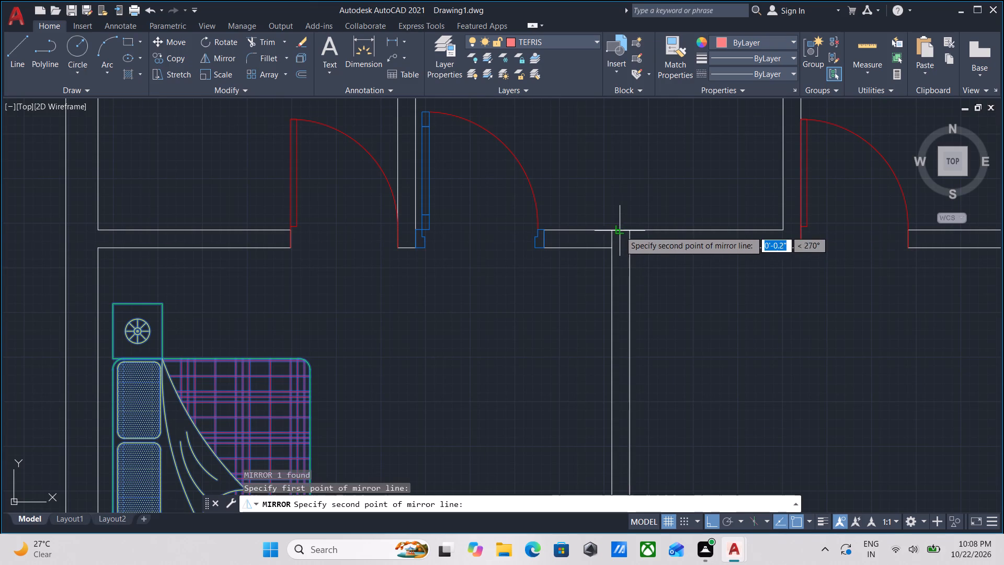
{"action": "middle_click_drag", "start_coordinate": [632, 347], "coordinate": [624, 251]}
{"action": "scroll", "coordinate": [604, 364], "scroll_direction": "down", "scroll_amount": 2}
{"action": "middle_click_drag", "start_coordinate": [604, 364], "coordinate": [590, 297]}
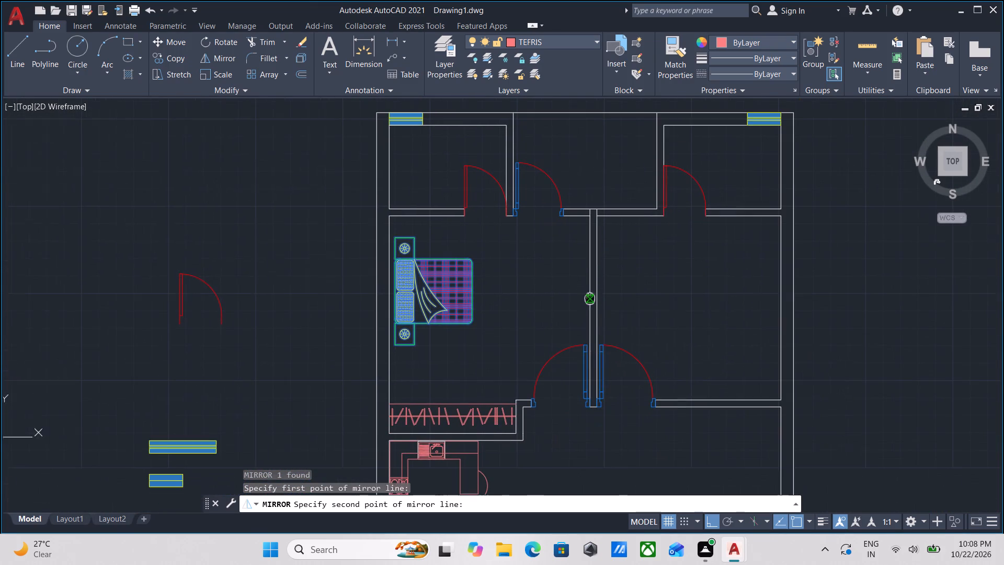
{"action": "middle_click_drag", "start_coordinate": [590, 297], "coordinate": [589, 297]}
{"action": "left_click", "coordinate": [578, 333]}
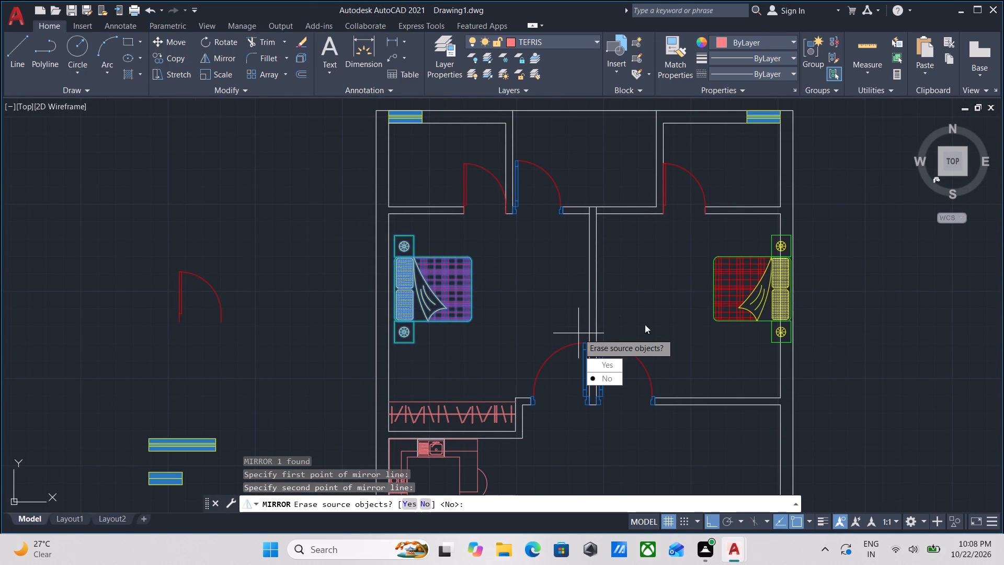
{"action": "left_click_drag", "start_coordinate": [594, 378], "coordinate": [578, 333]}
Move the mirrored bed horizontally off the outer wall by its grip, so the headboard sits just inside the second bedroom.
{"action": "left_click_drag", "start_coordinate": [738, 333], "coordinate": [717, 311]}
{"action": "left_click", "coordinate": [680, 273]}
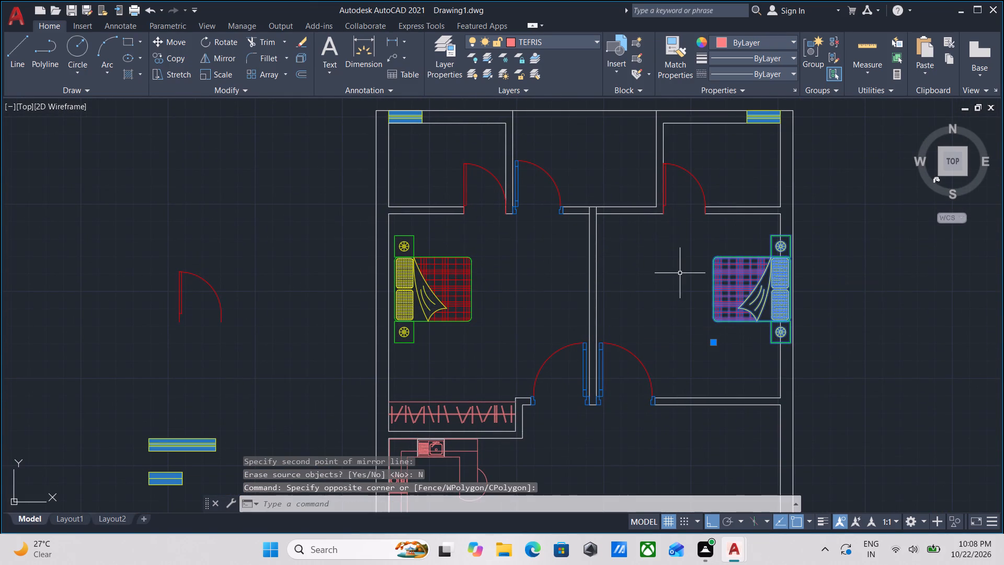
{"action": "scroll", "coordinate": [700, 286], "scroll_direction": "up", "scroll_amount": 1}
{"action": "left_click", "coordinate": [718, 377]}
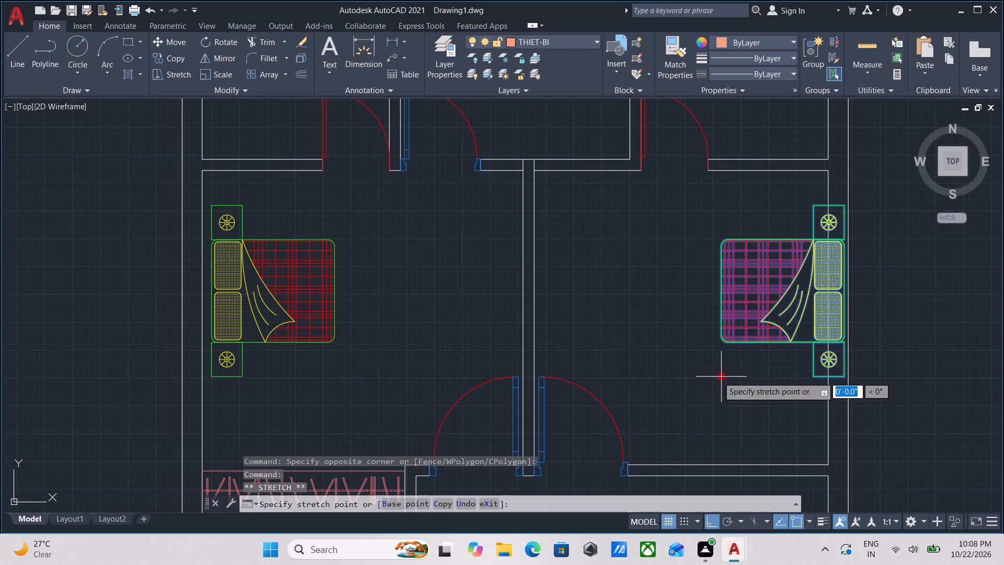
{"action": "left_click", "coordinate": [688, 373]}
{"action": "scroll", "coordinate": [733, 372], "scroll_direction": "down", "scroll_amount": 2}
{"action": "middle_click_drag", "start_coordinate": [733, 372], "coordinate": [754, 356]}
{"action": "key", "text": "Escape"}
Look over the bedrooms, the central room and the living room with its sofa set.
{"action": "scroll", "coordinate": [635, 293], "scroll_direction": "up", "scroll_amount": 3}
{"action": "scroll", "coordinate": [627, 311], "scroll_direction": "down", "scroll_amount": 3}
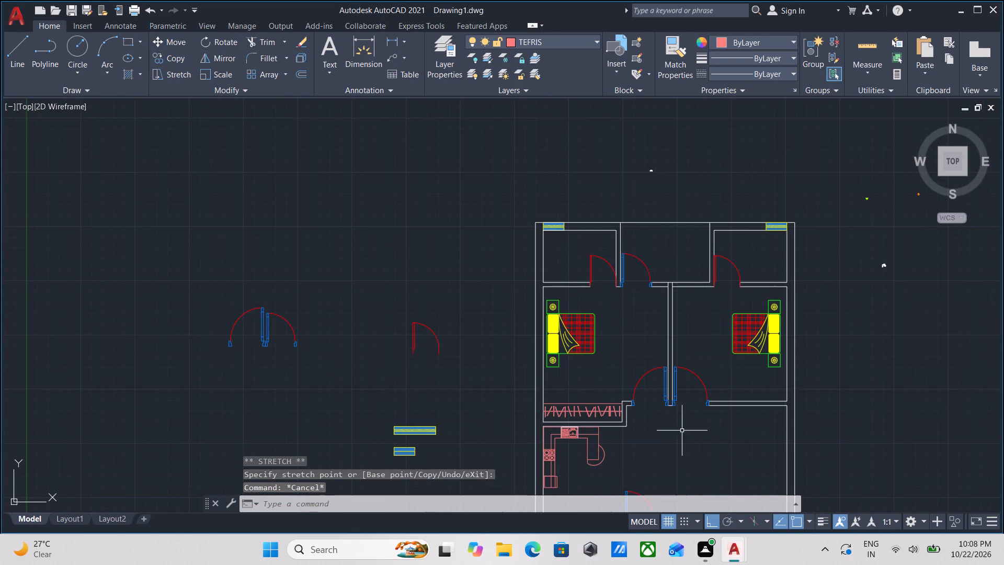
{"action": "middle_click_drag", "start_coordinate": [680, 427], "coordinate": [677, 194]}
{"action": "middle_click_drag", "start_coordinate": [637, 225], "coordinate": [570, 224]}
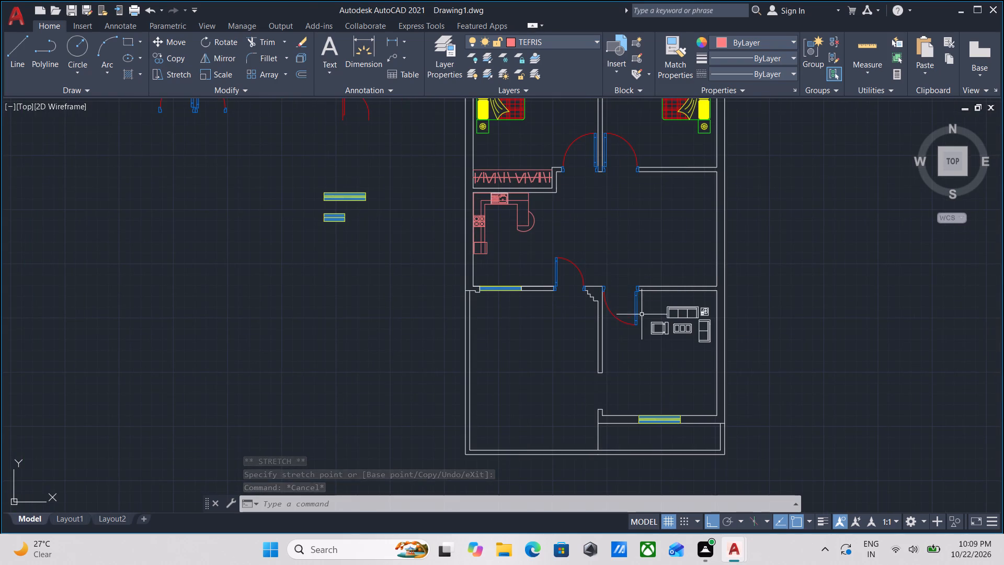
{"action": "middle_click_drag", "start_coordinate": [637, 323], "coordinate": [624, 260]}
{"action": "scroll", "coordinate": [536, 292], "scroll_direction": "down", "scroll_amount": 1}
{"action": "middle_click_drag", "start_coordinate": [536, 292], "coordinate": [574, 318]}
{"action": "scroll", "coordinate": [637, 346], "scroll_direction": "up", "scroll_amount": 2}
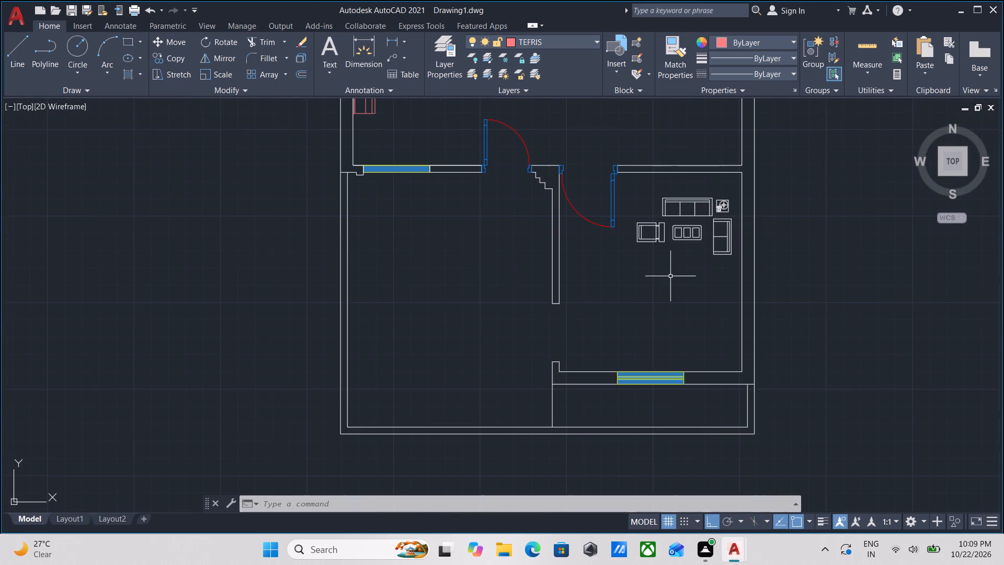
{"action": "middle_click_drag", "start_coordinate": [671, 275], "coordinate": [681, 279]}
{"action": "scroll", "coordinate": [671, 275], "scroll_direction": "down", "scroll_amount": 3}
{"action": "middle_click_drag", "start_coordinate": [675, 284], "coordinate": [649, 323]}
{"action": "scroll", "coordinate": [661, 263], "scroll_direction": "up", "scroll_amount": 2}
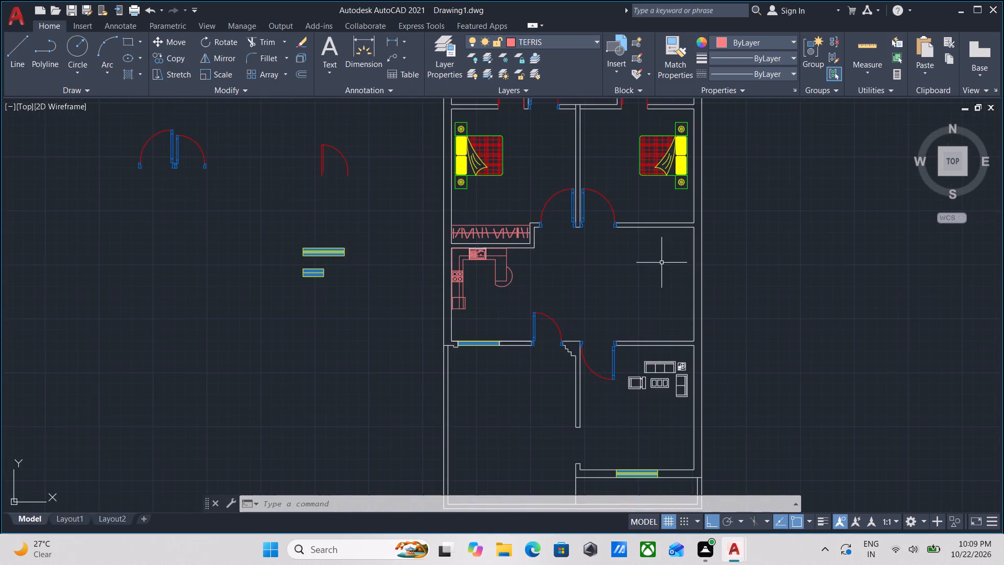
Copy the orange six-chair dining set from its table corner into the central room opposite the kitchen, with ortho off.
{"action": "scroll", "coordinate": [661, 263], "scroll_direction": "down", "scroll_amount": 1}
{"action": "middle_click_drag", "start_coordinate": [661, 263], "coordinate": [608, 314]}
{"action": "middle_click_drag", "start_coordinate": [711, 202], "coordinate": [694, 255]}
{"action": "scroll", "coordinate": [691, 216], "scroll_direction": "up", "scroll_amount": 3}
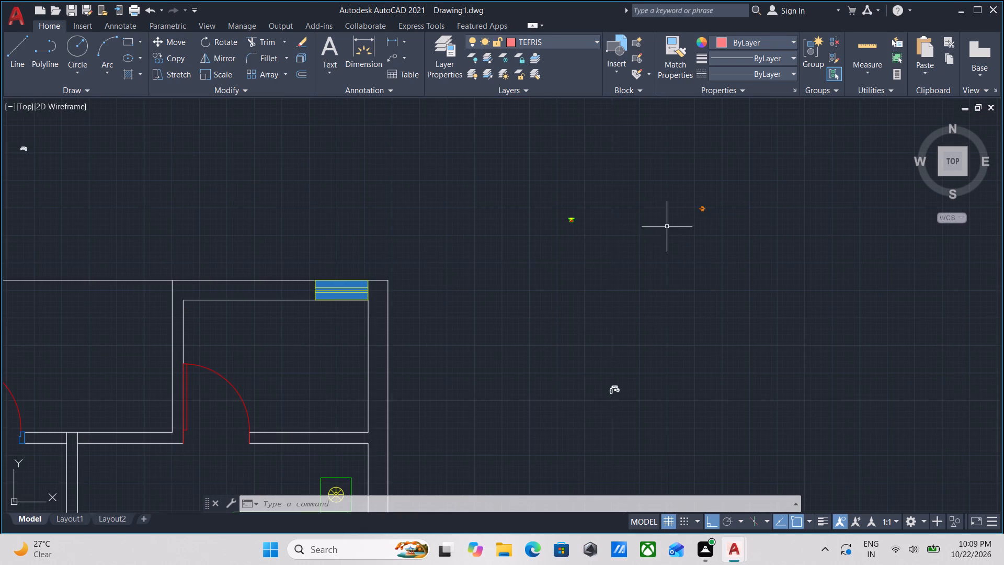
{"action": "middle_click_drag", "start_coordinate": [636, 225], "coordinate": [637, 250]}
{"action": "scroll", "coordinate": [554, 250], "scroll_direction": "up", "scroll_amount": 1}
{"action": "scroll", "coordinate": [632, 247], "scroll_direction": "up", "scroll_amount": 2}
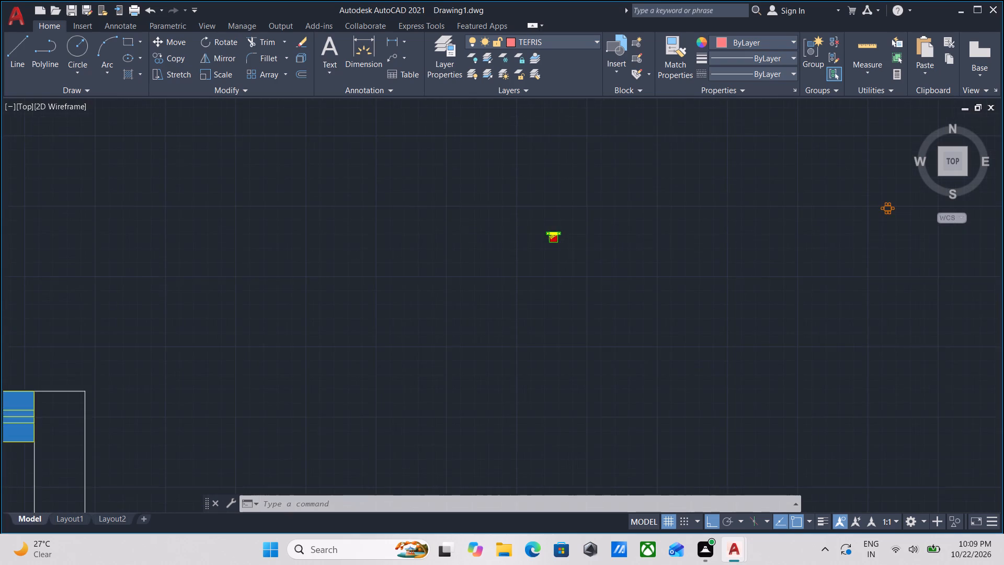
{"action": "scroll", "coordinate": [636, 242], "scroll_direction": "down", "scroll_amount": 3}
{"action": "middle_click_drag", "start_coordinate": [603, 236], "coordinate": [499, 248]}
{"action": "scroll", "coordinate": [643, 241], "scroll_direction": "up", "scroll_amount": 3}
{"action": "scroll", "coordinate": [599, 248], "scroll_direction": "up", "scroll_amount": 3}
{"action": "left_click_drag", "start_coordinate": [635, 293], "coordinate": [610, 212]}
{"action": "left_click", "coordinate": [588, 176]}
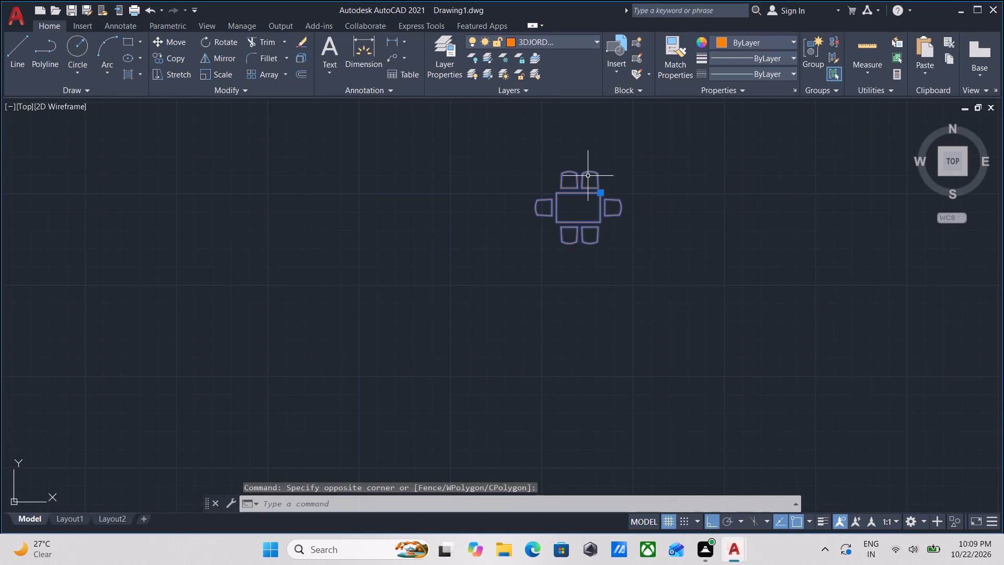
{"action": "type", "text": "CO"}
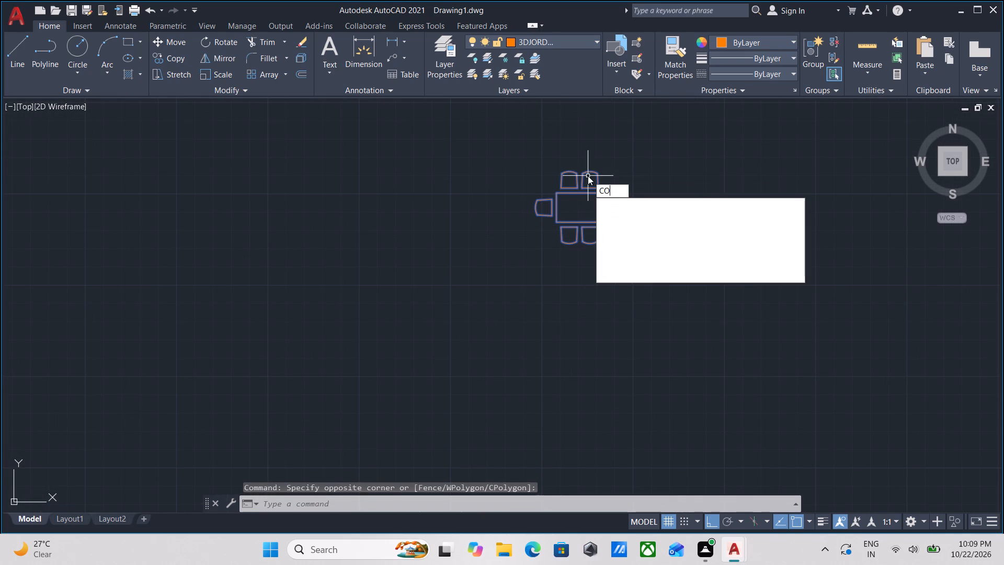
{"action": "key", "text": "Return"}
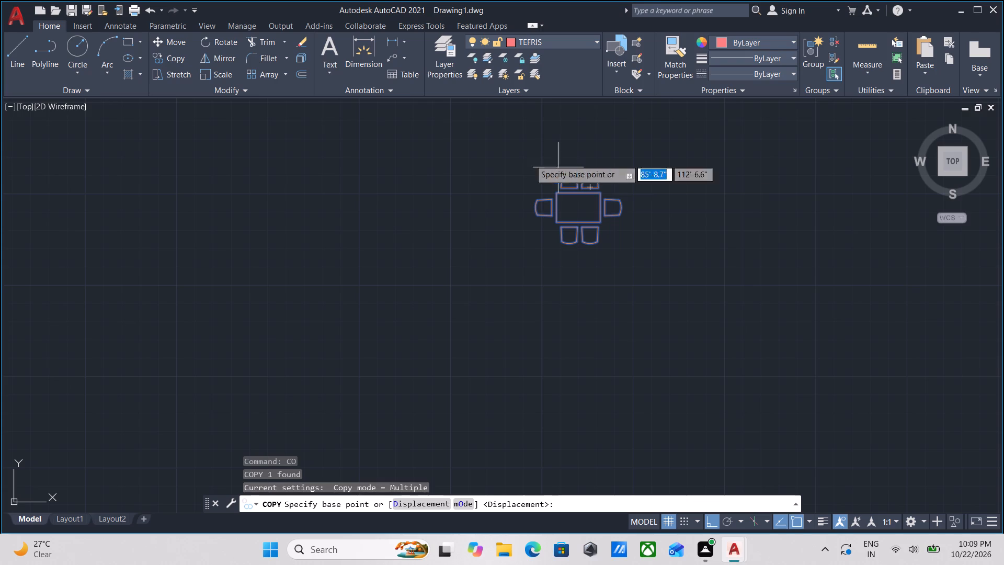
{"action": "left_click", "coordinate": [555, 222]}
{"action": "scroll", "coordinate": [304, 387], "scroll_direction": "down", "scroll_amount": 3}
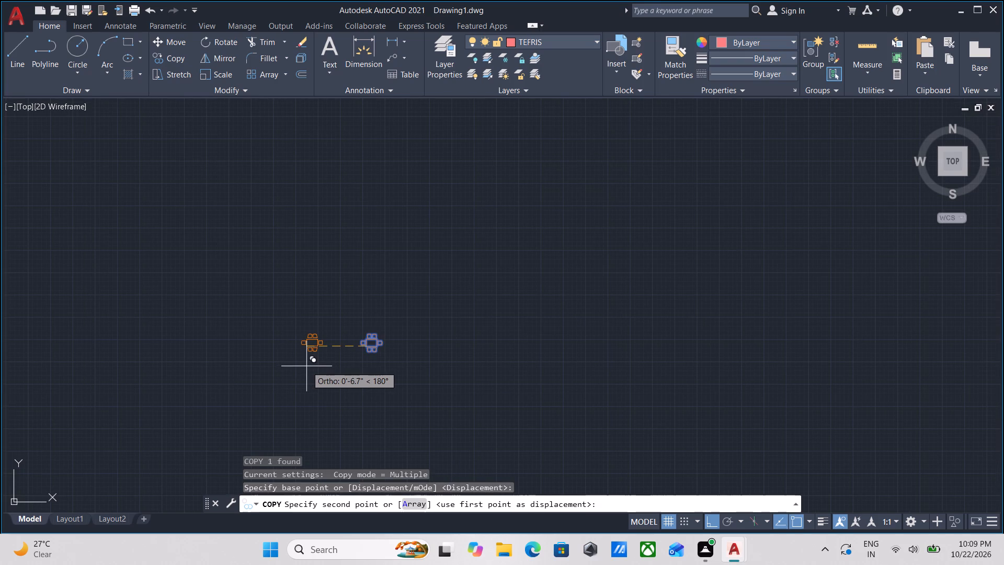
{"action": "key", "text": "F8"}
{"action": "scroll", "coordinate": [310, 367], "scroll_direction": "down", "scroll_amount": 2}
{"action": "middle_click_drag", "start_coordinate": [313, 369], "coordinate": [476, 163]}
{"action": "scroll", "coordinate": [430, 306], "scroll_direction": "down", "scroll_amount": 4}
{"action": "middle_click_drag", "start_coordinate": [432, 301], "coordinate": [547, 169]}
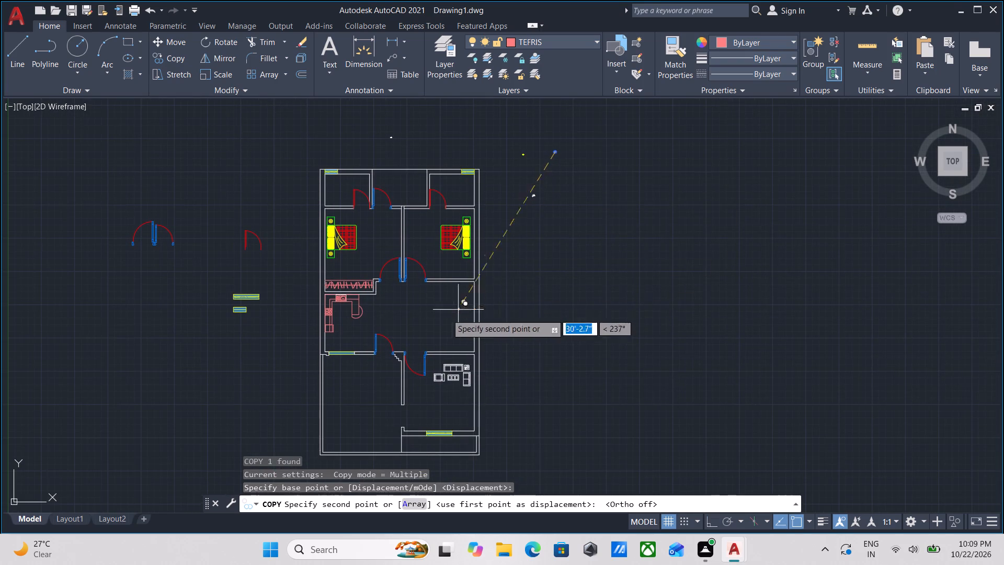
{"action": "scroll", "coordinate": [433, 322], "scroll_direction": "up", "scroll_amount": 2}
{"action": "scroll", "coordinate": [471, 365], "scroll_direction": "up", "scroll_amount": 2}
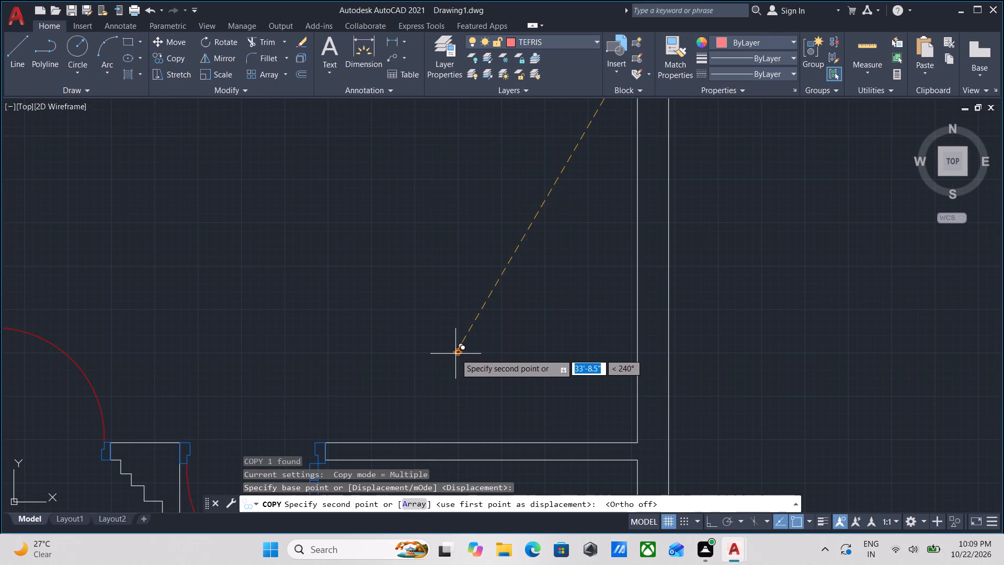
{"action": "left_click", "coordinate": [428, 344]}
{"action": "scroll", "coordinate": [438, 366], "scroll_direction": "up", "scroll_amount": 3}
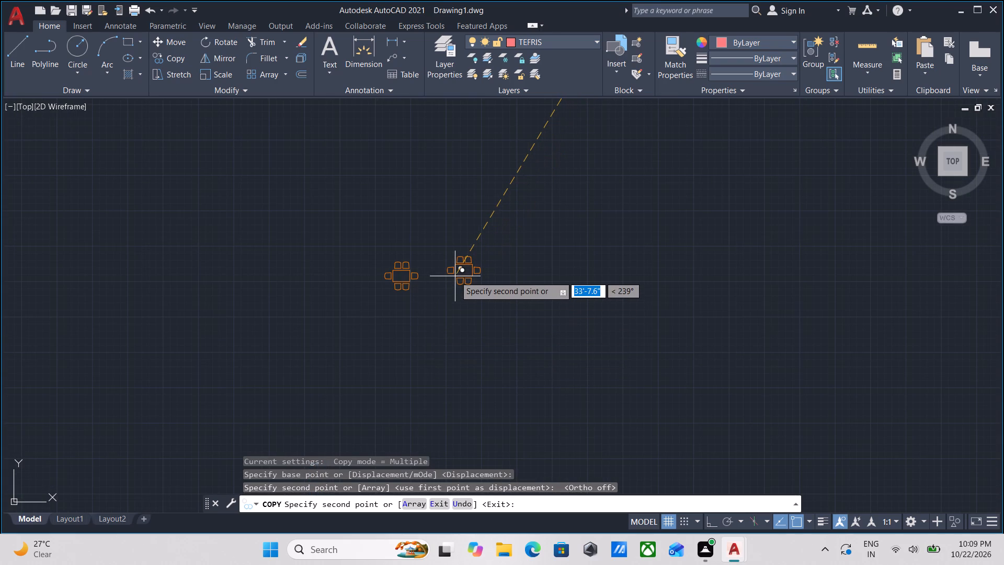
{"action": "key", "text": "Escape"}
Scale the copied dining set up freehand from the table's lower-left corner, to a factor of about 2'.
{"action": "left_click_drag", "start_coordinate": [443, 314], "coordinate": [427, 307]}
{"action": "left_click", "coordinate": [414, 296]}
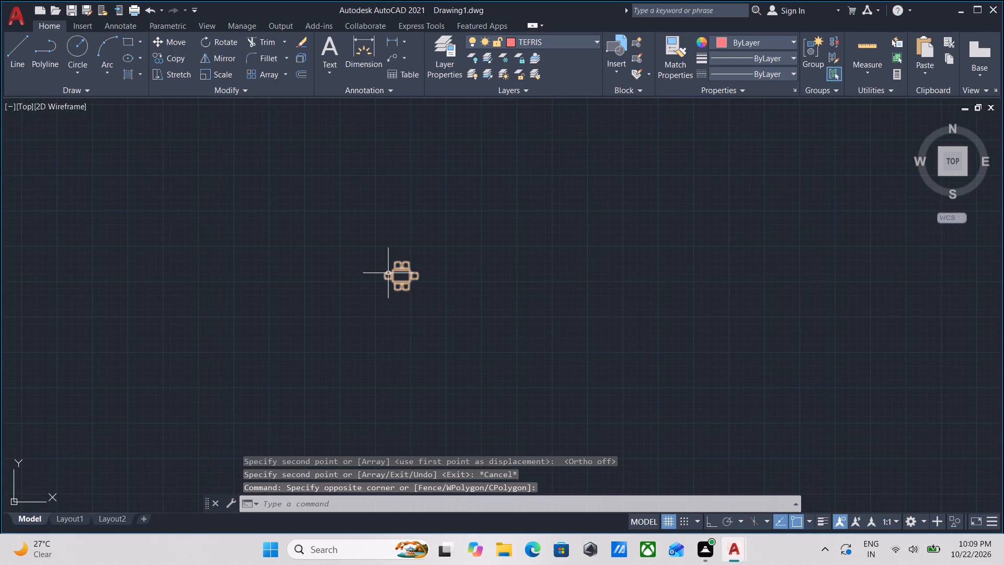
{"action": "left_click_drag", "start_coordinate": [432, 302], "coordinate": [428, 297]}
{"action": "left_click", "coordinate": [395, 268]}
{"action": "type", "text": "SCA"}
{"action": "key", "text": "Return"}
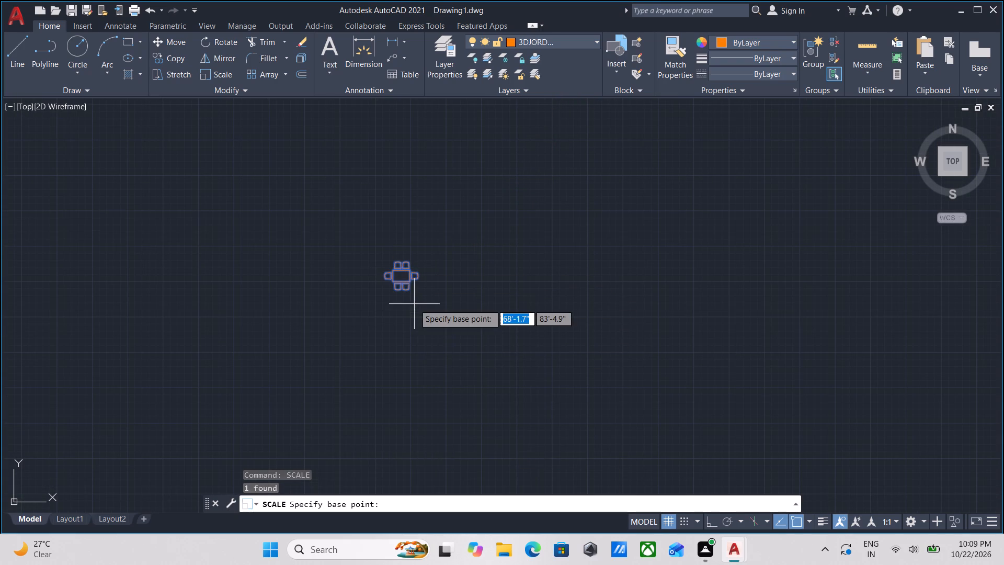
{"action": "scroll", "coordinate": [405, 308], "scroll_direction": "up", "scroll_amount": 3}
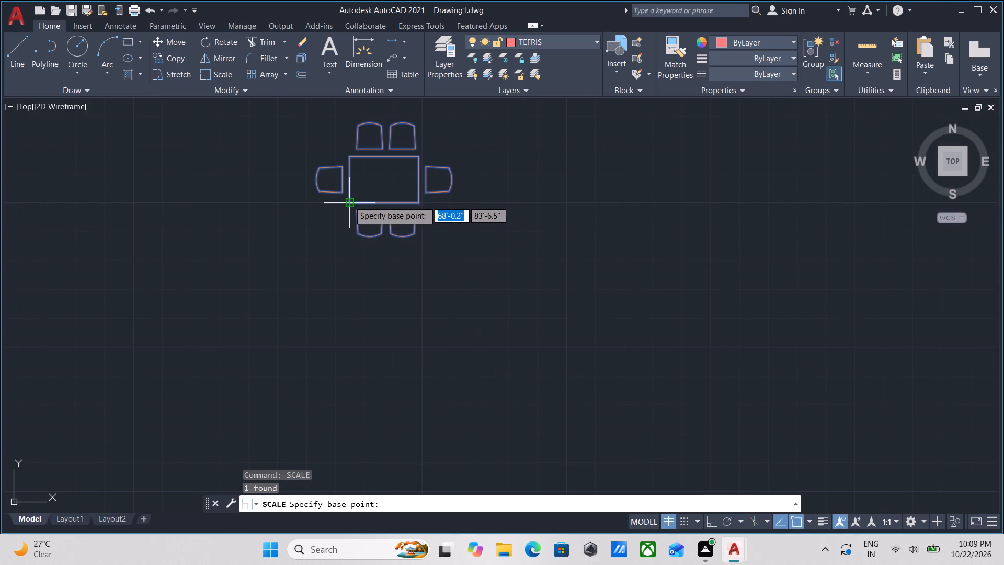
{"action": "left_click", "coordinate": [349, 201]}
{"action": "scroll", "coordinate": [896, 344], "scroll_direction": "down", "scroll_amount": 4}
{"action": "middle_click", "coordinate": [822, 303]}
{"action": "scroll", "coordinate": [834, 301], "scroll_direction": "down", "scroll_amount": 2}
{"action": "middle_click_drag", "start_coordinate": [834, 301], "coordinate": [806, 294]}
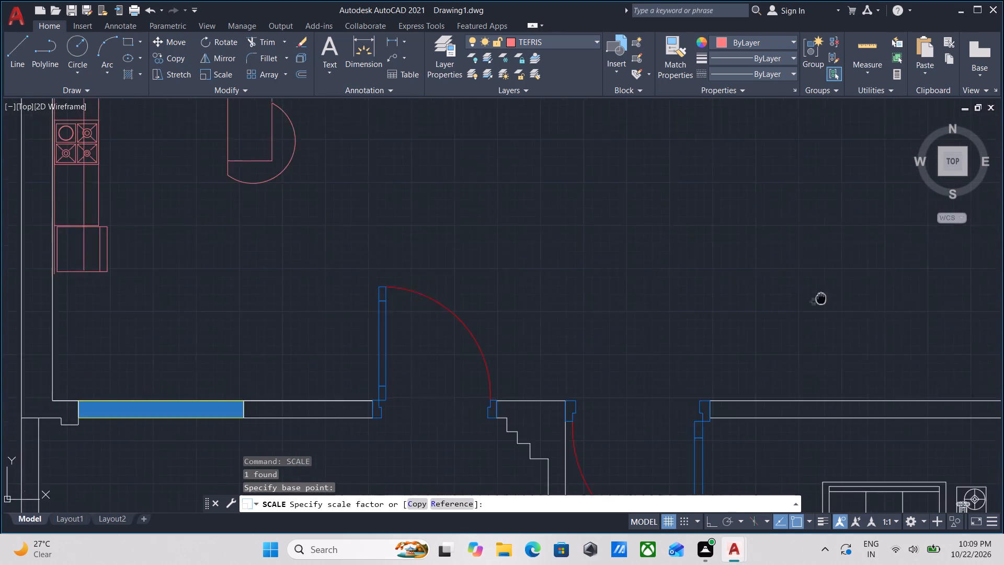
{"action": "middle_click_drag", "start_coordinate": [806, 294], "coordinate": [585, 266]}
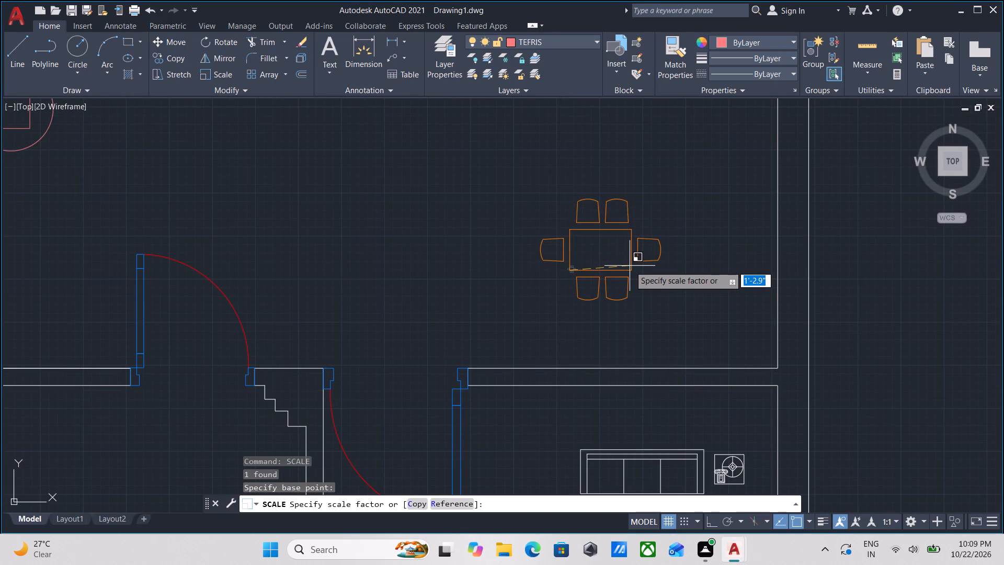
{"action": "left_click", "coordinate": [673, 268]}
Copy the rounded sofa set with round table from outside the plan into the central room, above the dining table.
{"action": "scroll", "coordinate": [673, 268], "scroll_direction": "down", "scroll_amount": 2}
{"action": "middle_click_drag", "start_coordinate": [677, 285], "coordinate": [680, 308]}
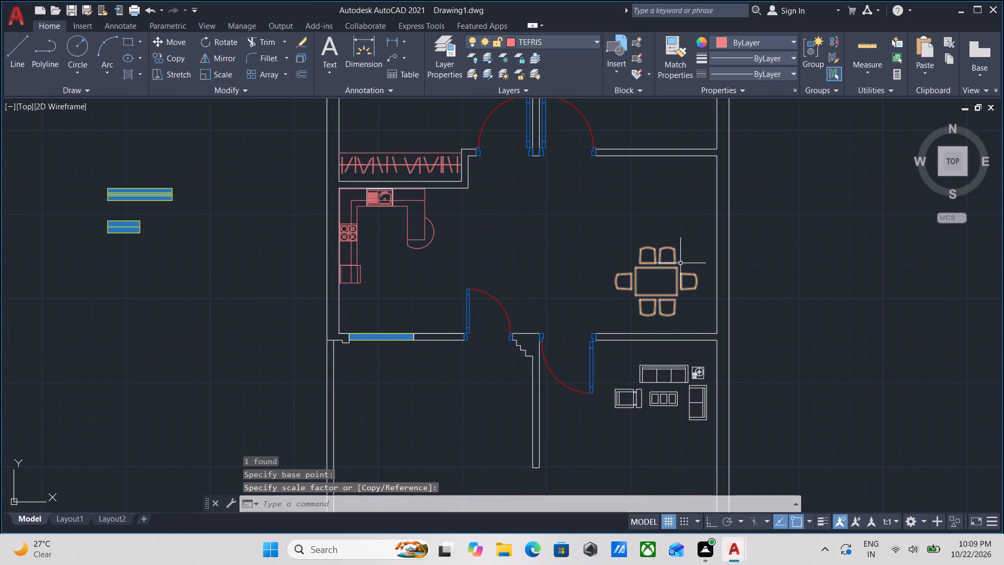
{"action": "scroll", "coordinate": [683, 272], "scroll_direction": "up", "scroll_amount": 1}
{"action": "scroll", "coordinate": [679, 260], "scroll_direction": "down", "scroll_amount": 1}
{"action": "middle_click_drag", "start_coordinate": [679, 260], "coordinate": [678, 274]}
{"action": "scroll", "coordinate": [678, 273], "scroll_direction": "down", "scroll_amount": 2}
{"action": "middle_click_drag", "start_coordinate": [678, 273], "coordinate": [644, 332]}
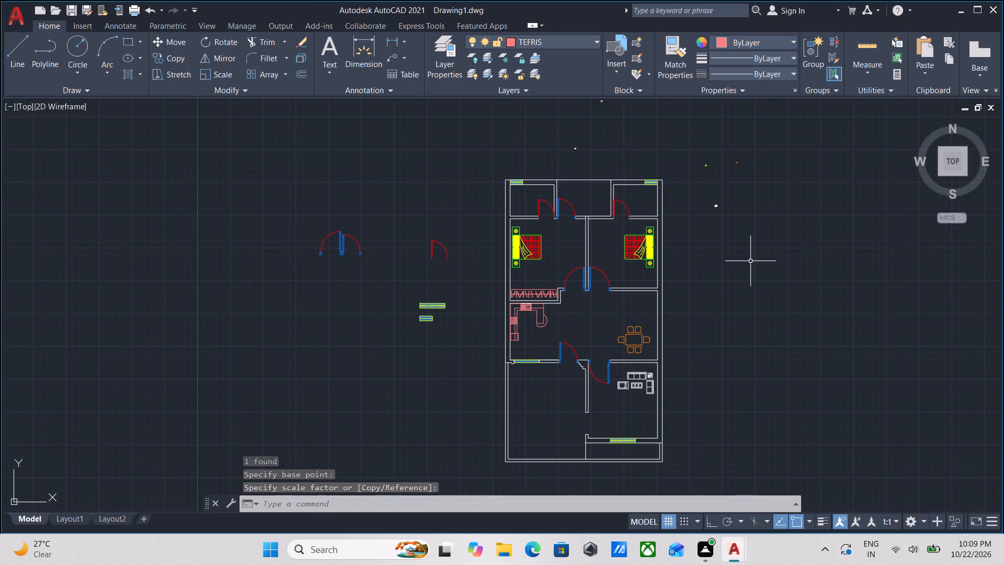
{"action": "middle_click_drag", "start_coordinate": [750, 261], "coordinate": [701, 302]}
{"action": "scroll", "coordinate": [701, 219], "scroll_direction": "up", "scroll_amount": 3}
{"action": "middle_click_drag", "start_coordinate": [565, 189], "coordinate": [564, 249]}
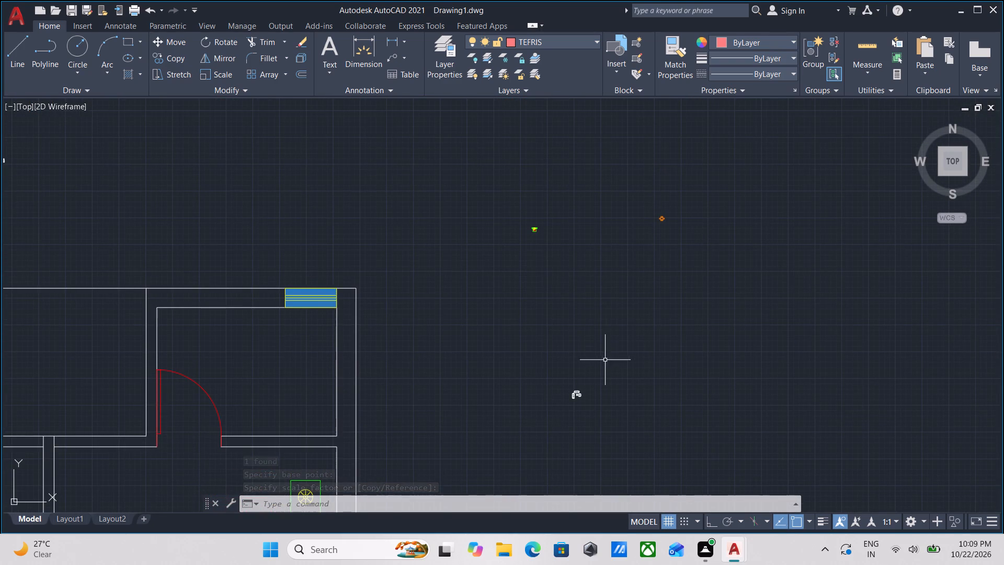
{"action": "scroll", "coordinate": [595, 366], "scroll_direction": "up", "scroll_amount": 2}
{"action": "middle_click_drag", "start_coordinate": [583, 369], "coordinate": [626, 272]}
{"action": "scroll", "coordinate": [662, 378], "scroll_direction": "up", "scroll_amount": 1}
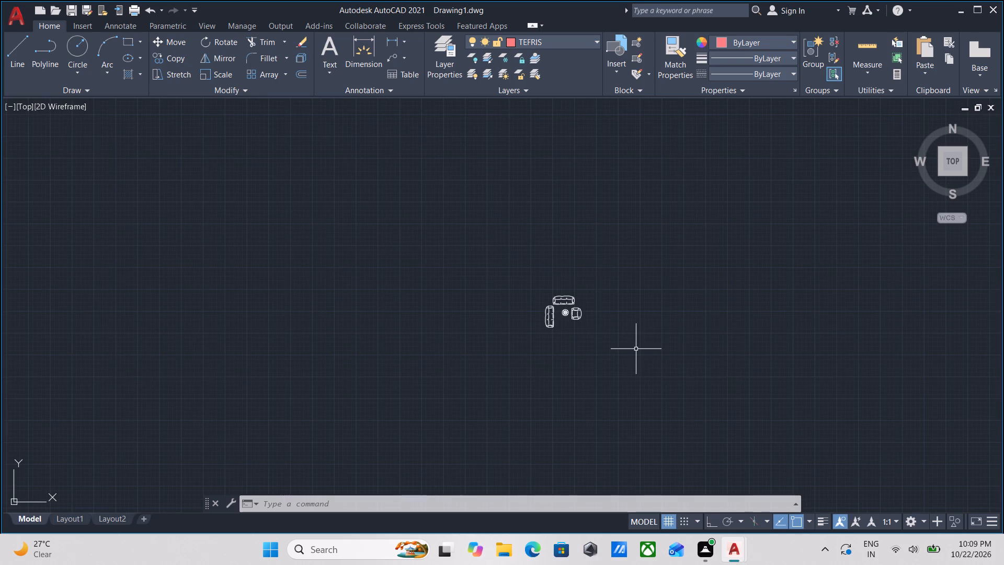
{"action": "left_click", "coordinate": [636, 349]}
{"action": "left_click", "coordinate": [489, 263]}
{"action": "scroll", "coordinate": [548, 314], "scroll_direction": "up", "scroll_amount": 4}
{"action": "scroll", "coordinate": [626, 323], "scroll_direction": "up", "scroll_amount": 1}
{"action": "middle_click_drag", "start_coordinate": [626, 320], "coordinate": [631, 277]}
{"action": "scroll", "coordinate": [636, 283], "scroll_direction": "down", "scroll_amount": 3}
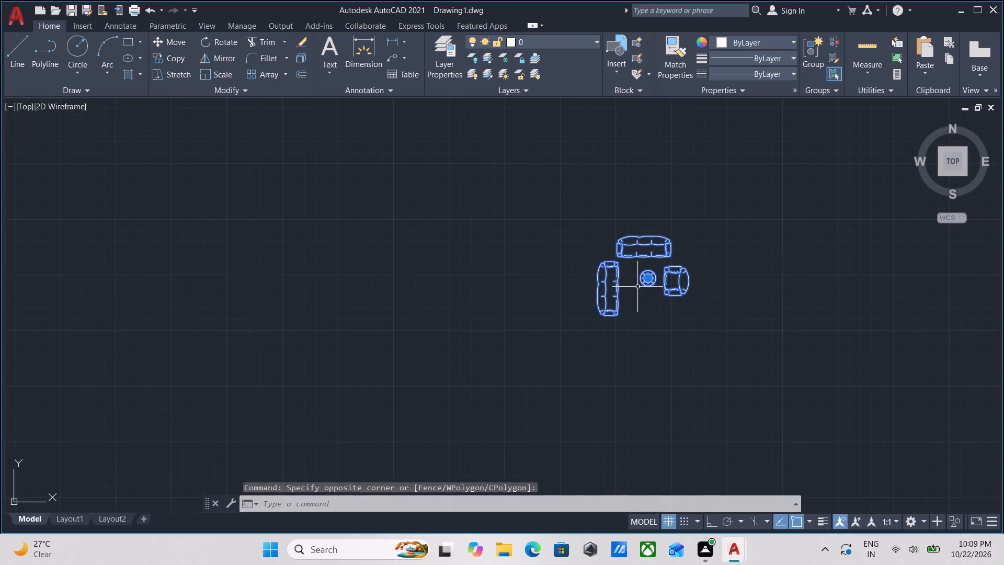
{"action": "type", "text": "CO"}
{"action": "key", "text": "Return"}
{"action": "left_click", "coordinate": [616, 314]}
{"action": "scroll", "coordinate": [366, 369], "scroll_direction": "down", "scroll_amount": 2}
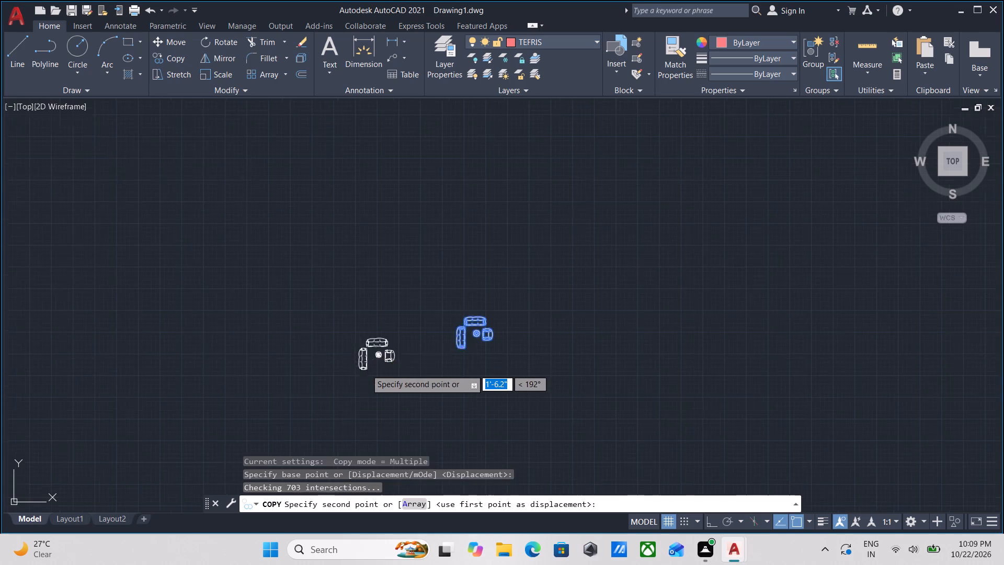
{"action": "middle_click_drag", "start_coordinate": [369, 361], "coordinate": [768, 140]}
{"action": "scroll", "coordinate": [644, 284], "scroll_direction": "down", "scroll_amount": 3}
{"action": "middle_click_drag", "start_coordinate": [644, 284], "coordinate": [695, 142]}
{"action": "scroll", "coordinate": [675, 236], "scroll_direction": "down", "scroll_amount": 2}
{"action": "middle_click_drag", "start_coordinate": [674, 236], "coordinate": [780, 147]}
{"action": "scroll", "coordinate": [668, 249], "scroll_direction": "up", "scroll_amount": 2}
{"action": "left_click", "coordinate": [689, 257]}
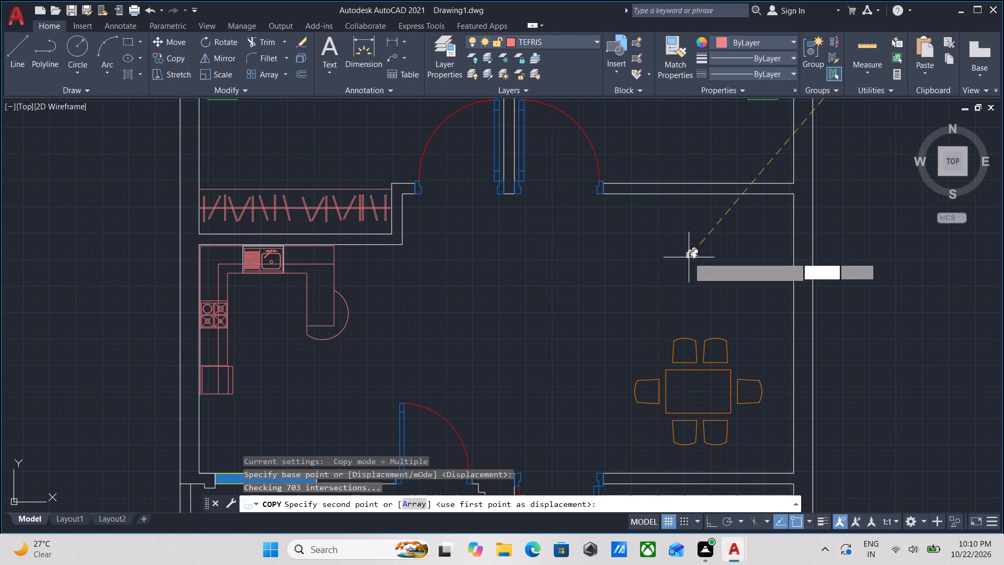
{"action": "scroll", "coordinate": [716, 240], "scroll_direction": "up", "scroll_amount": 3}
{"action": "key", "text": "Escape"}
Scale up the rounded sofa set in the central room freehand from the upper sofa's left end, to a factor of about 0'-11".
{"action": "left_click_drag", "start_coordinate": [653, 268], "coordinate": [620, 285]}
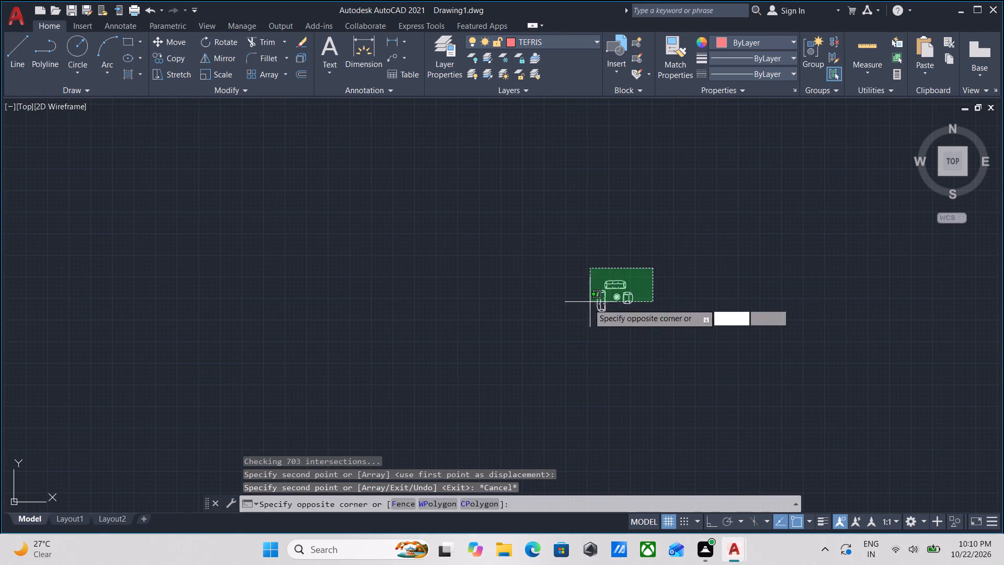
{"action": "left_click", "coordinate": [587, 306]}
{"action": "key", "text": "s"}
{"action": "key", "text": "c"}
{"action": "key", "text": "a"}
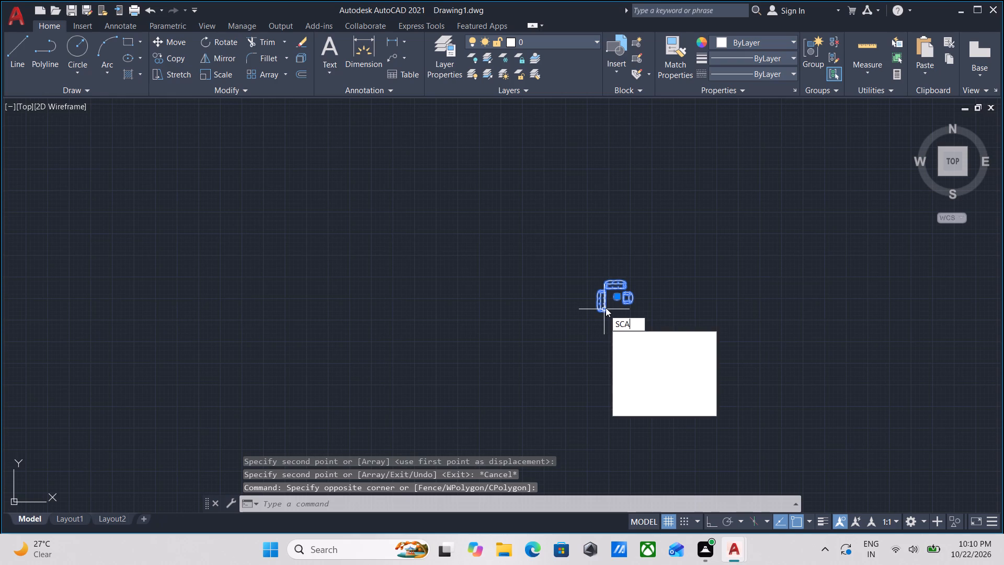
{"action": "key", "text": "Return"}
{"action": "scroll", "coordinate": [609, 306], "scroll_direction": "up", "scroll_amount": 3}
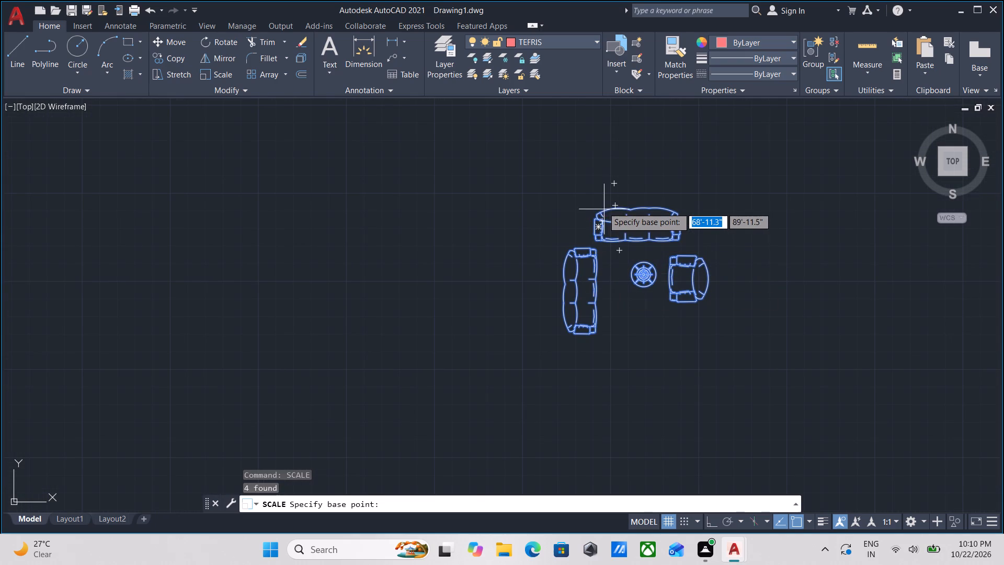
{"action": "left_click", "coordinate": [603, 209]}
{"action": "scroll", "coordinate": [875, 219], "scroll_direction": "down", "scroll_amount": 1}
{"action": "middle_click_drag", "start_coordinate": [875, 219], "coordinate": [660, 211]}
{"action": "scroll", "coordinate": [661, 211], "scroll_direction": "down", "scroll_amount": 1}
{"action": "scroll", "coordinate": [850, 222], "scroll_direction": "down", "scroll_amount": 3}
{"action": "middle_click_drag", "start_coordinate": [917, 222], "coordinate": [756, 245]}
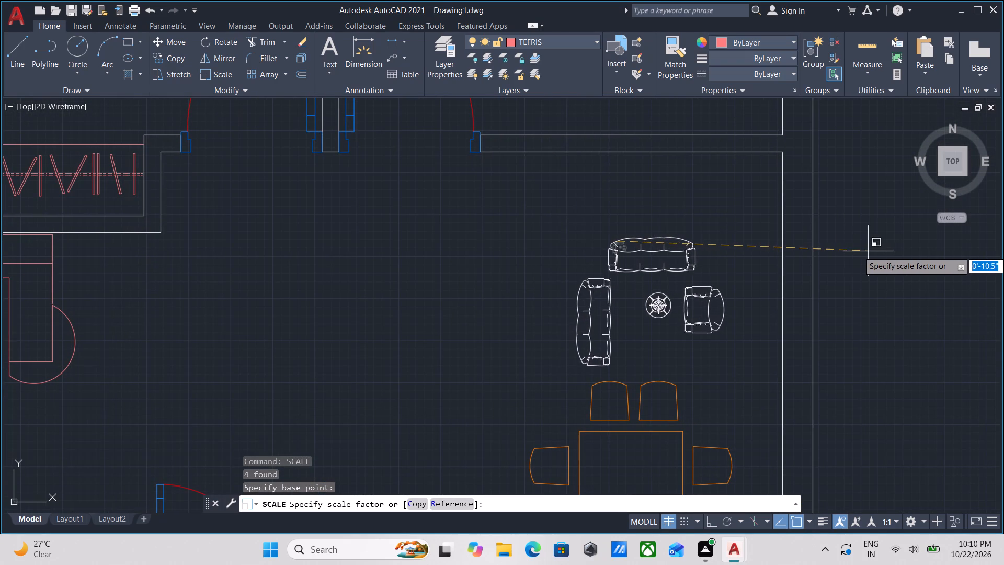
{"action": "left_click", "coordinate": [882, 251]}
Move the whole rounded sofa set and round table about 1'-8" straight up, toward the central room's upper wall.
{"action": "middle_click_drag", "start_coordinate": [670, 285], "coordinate": [677, 293]}
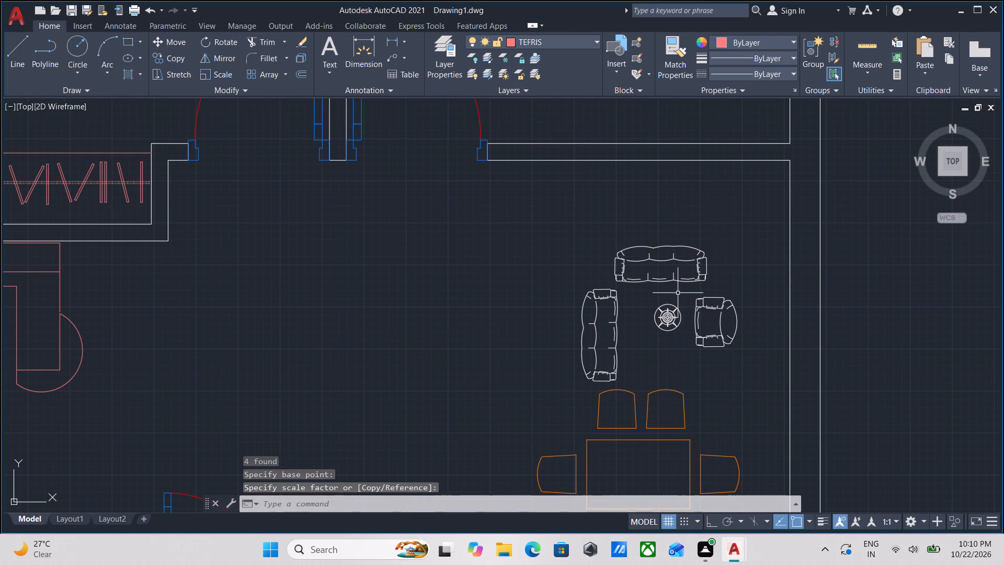
{"action": "left_click_drag", "start_coordinate": [678, 293], "coordinate": [676, 283]}
{"action": "left_click", "coordinate": [668, 263]}
{"action": "left_click_drag", "start_coordinate": [773, 386], "coordinate": [748, 367]}
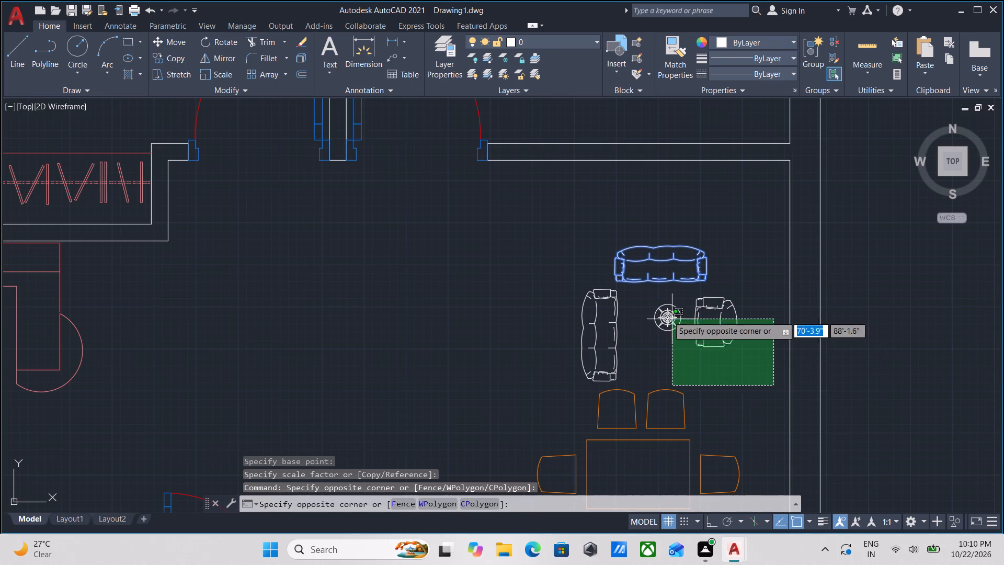
{"action": "left_click", "coordinate": [606, 251]}
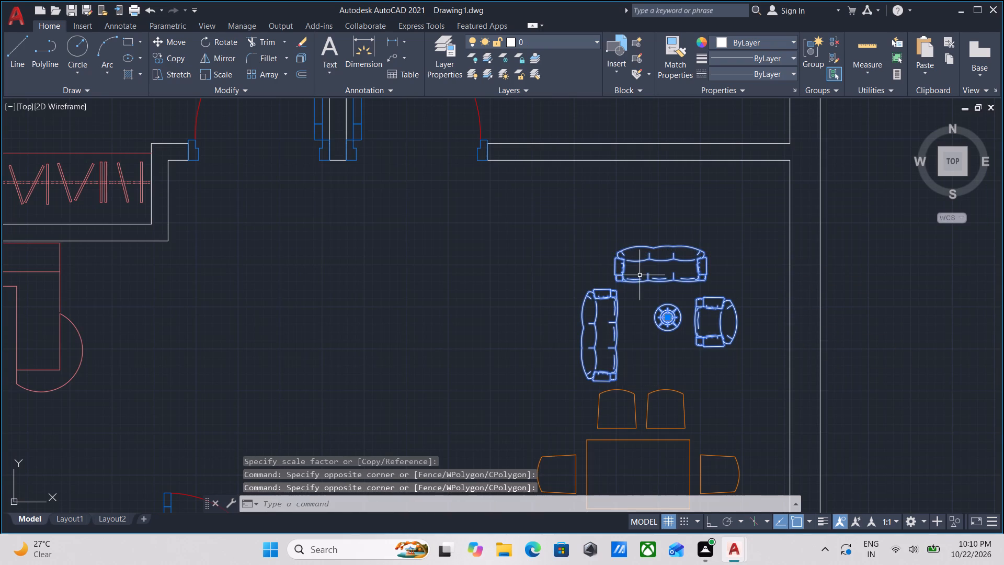
{"action": "key", "text": "m"}
{"action": "key", "text": "Return"}
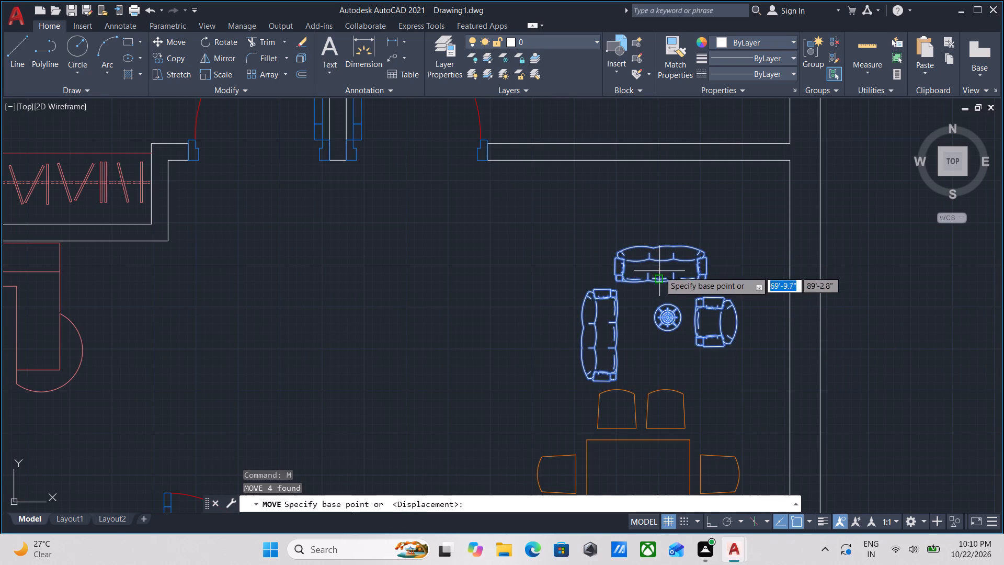
{"action": "left_click", "coordinate": [671, 246]}
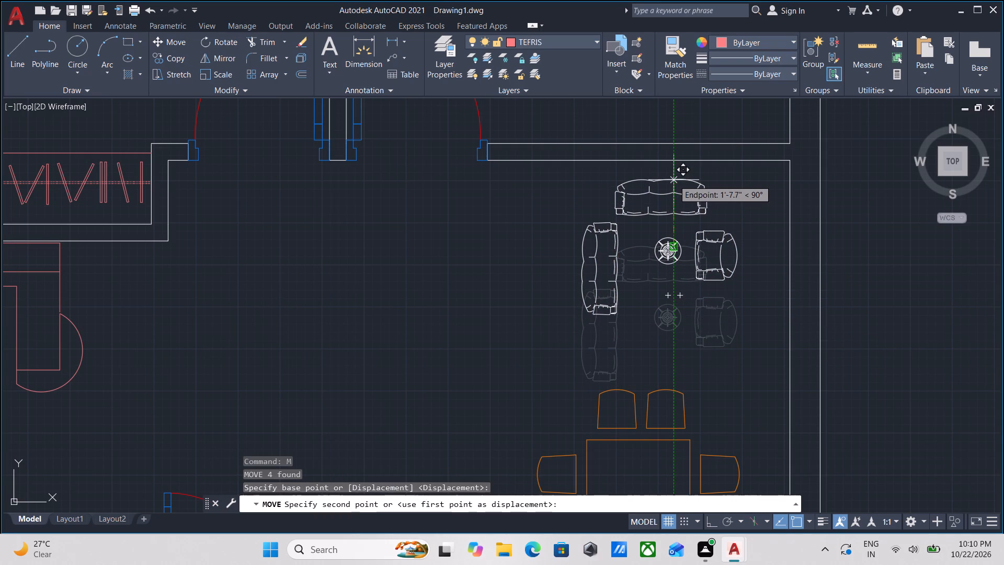
{"action": "left_click", "coordinate": [674, 180]}
Look over the furnished floor plan, from the living room and kitchen up to the bedrooms and the small rooms above them.
{"action": "scroll", "coordinate": [663, 267], "scroll_direction": "down", "scroll_amount": 2}
{"action": "middle_click_drag", "start_coordinate": [662, 270], "coordinate": [674, 259]}
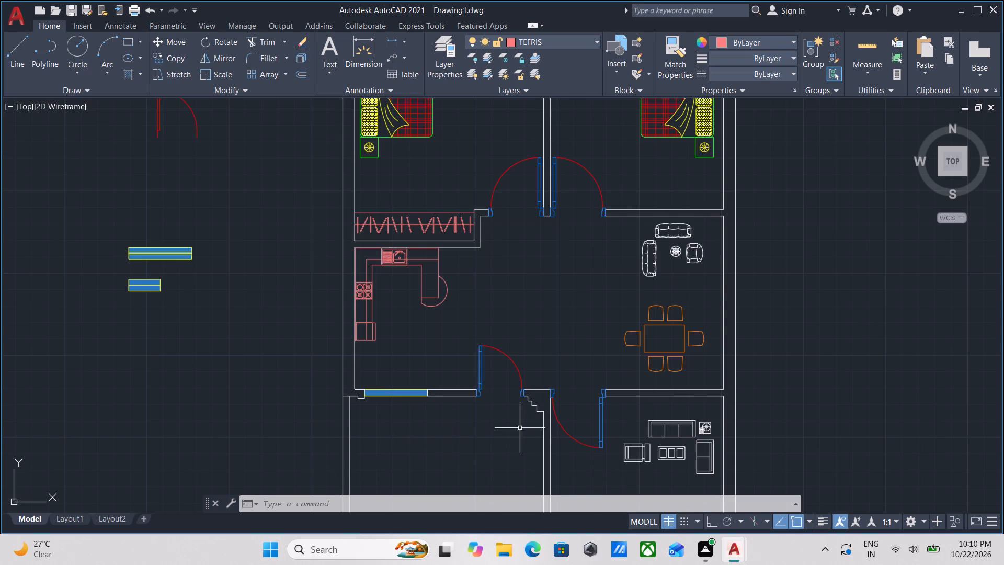
{"action": "scroll", "coordinate": [606, 337], "scroll_direction": "down", "scroll_amount": 1}
{"action": "middle_click_drag", "start_coordinate": [606, 337], "coordinate": [587, 287]}
{"action": "middle_click_drag", "start_coordinate": [499, 295], "coordinate": [589, 331]}
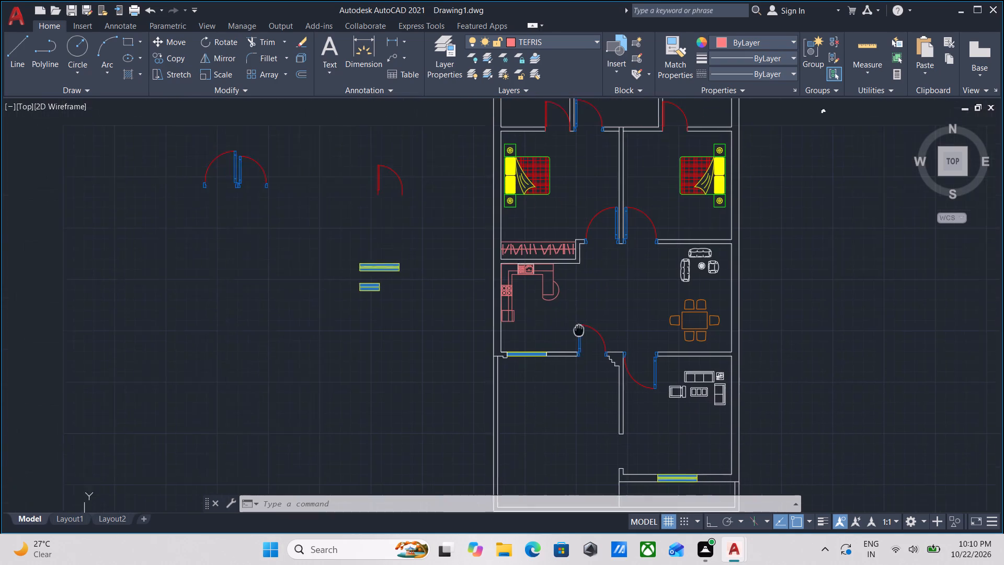
{"action": "middle_click_drag", "start_coordinate": [589, 331], "coordinate": [598, 334]}
{"action": "middle_click_drag", "start_coordinate": [615, 275], "coordinate": [606, 349]}
{"action": "middle_click_drag", "start_coordinate": [628, 284], "coordinate": [631, 325]}
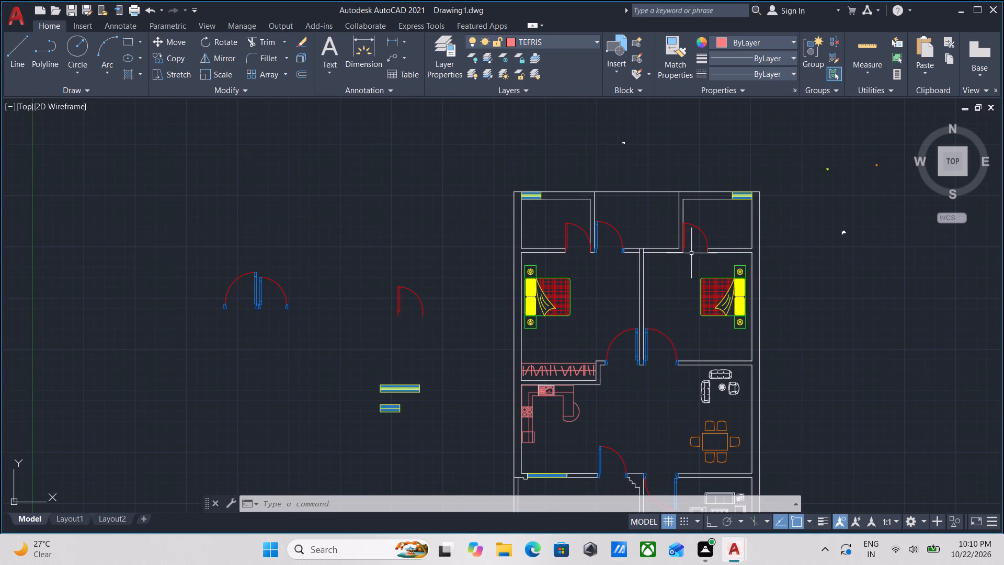
Switch to the Autocad Blocks drawing and examine its sofa and seating group blocks.
{"action": "left_click", "coordinate": [797, 487]}
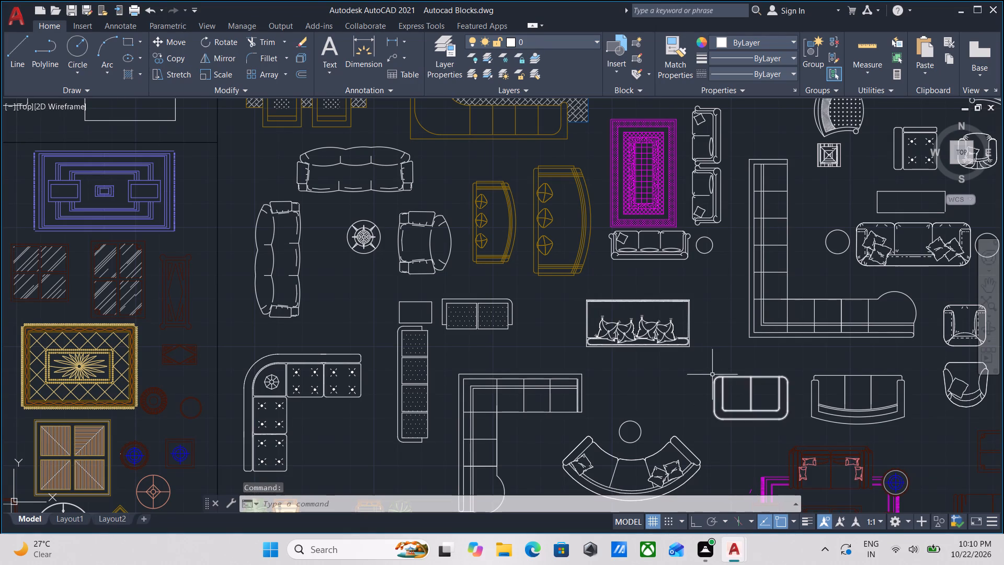
{"action": "scroll", "coordinate": [701, 312], "scroll_direction": "down", "scroll_amount": 2}
{"action": "middle_click_drag", "start_coordinate": [705, 277], "coordinate": [607, 320]}
{"action": "middle_click_drag", "start_coordinate": [669, 261], "coordinate": [599, 296]}
{"action": "middle_click_drag", "start_coordinate": [720, 220], "coordinate": [563, 293]}
{"action": "middle_click_drag", "start_coordinate": [728, 223], "coordinate": [634, 295]}
{"action": "middle_click_drag", "start_coordinate": [735, 218], "coordinate": [666, 286]}
{"action": "middle_click_drag", "start_coordinate": [789, 256], "coordinate": [655, 228]}
{"action": "scroll", "coordinate": [693, 278], "scroll_direction": "up", "scroll_amount": 2}
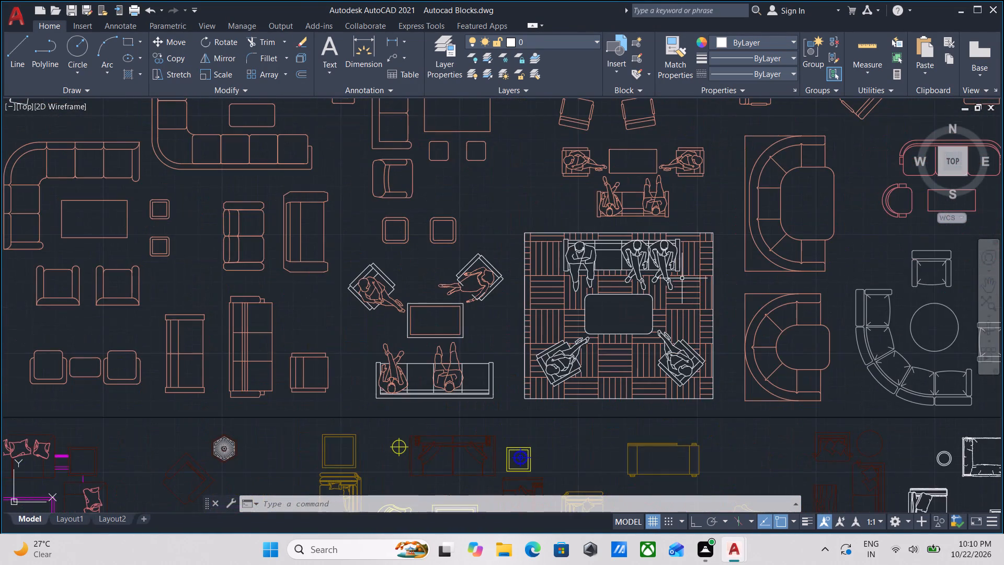
{"action": "scroll", "coordinate": [659, 284], "scroll_direction": "up", "scroll_amount": 2}
{"action": "scroll", "coordinate": [670, 268], "scroll_direction": "down", "scroll_amount": 4}
{"action": "middle_click_drag", "start_coordinate": [754, 222], "coordinate": [454, 202]}
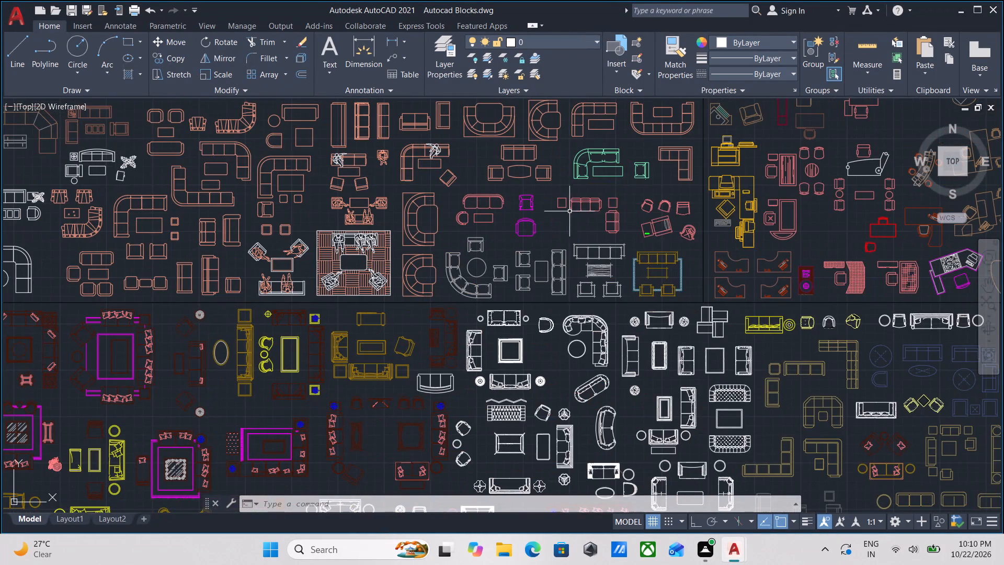
Browse the block library's wider furniture area and the neighbouring Doors, Windows & Curtains section.
{"action": "scroll", "coordinate": [579, 210], "scroll_direction": "down", "scroll_amount": 2}
{"action": "middle_click_drag", "start_coordinate": [463, 208], "coordinate": [528, 265]}
{"action": "middle_click_drag", "start_coordinate": [623, 190], "coordinate": [488, 212]}
{"action": "middle_click_drag", "start_coordinate": [677, 203], "coordinate": [552, 270]}
{"action": "middle_click_drag", "start_coordinate": [578, 290], "coordinate": [575, 195]}
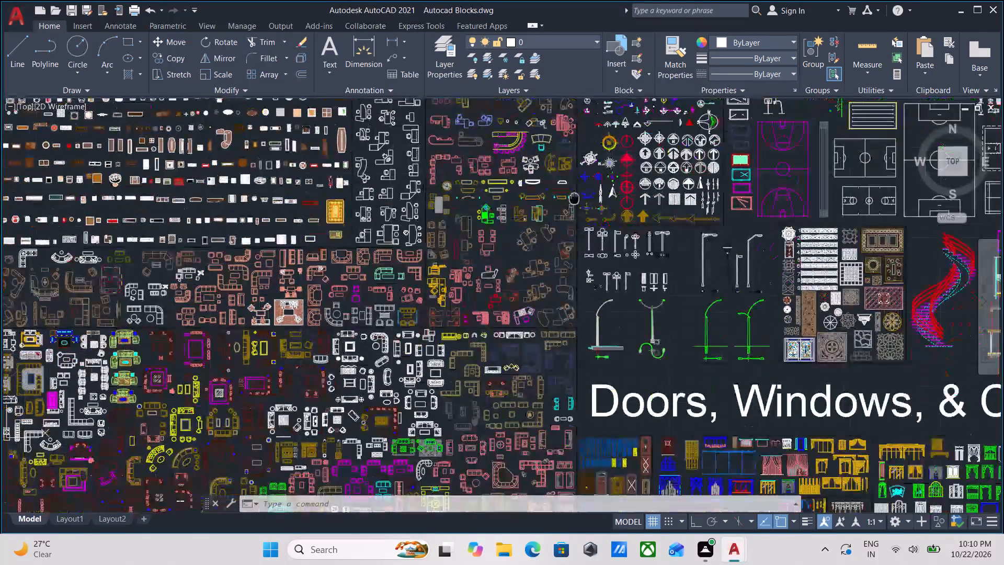
{"action": "middle_click_drag", "start_coordinate": [575, 195], "coordinate": [580, 180]}
{"action": "scroll", "coordinate": [558, 317], "scroll_direction": "up", "scroll_amount": 2}
{"action": "scroll", "coordinate": [493, 285], "scroll_direction": "down", "scroll_amount": 1}
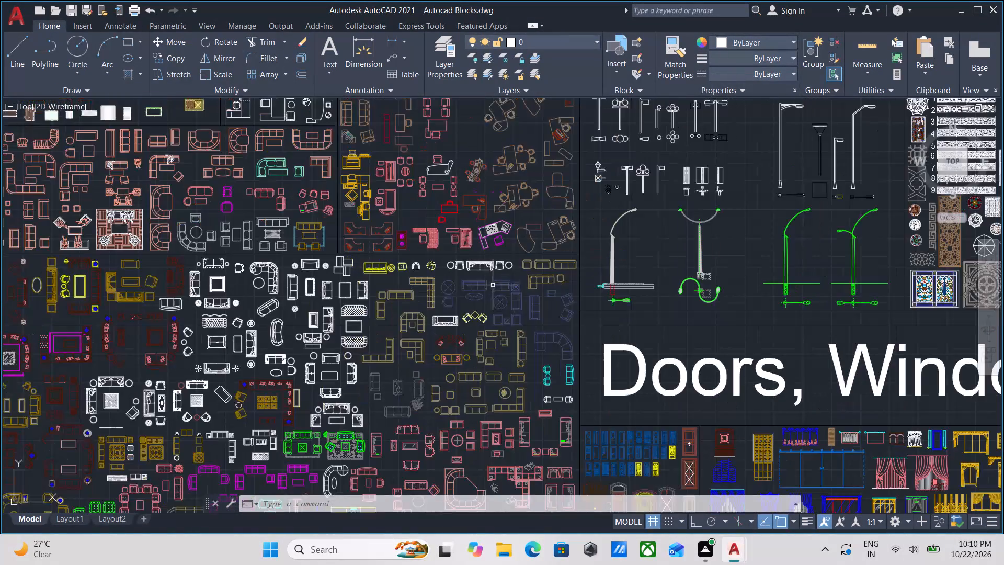
{"action": "middle_click_drag", "start_coordinate": [493, 285], "coordinate": [554, 210]}
{"action": "scroll", "coordinate": [546, 334], "scroll_direction": "down", "scroll_amount": 1}
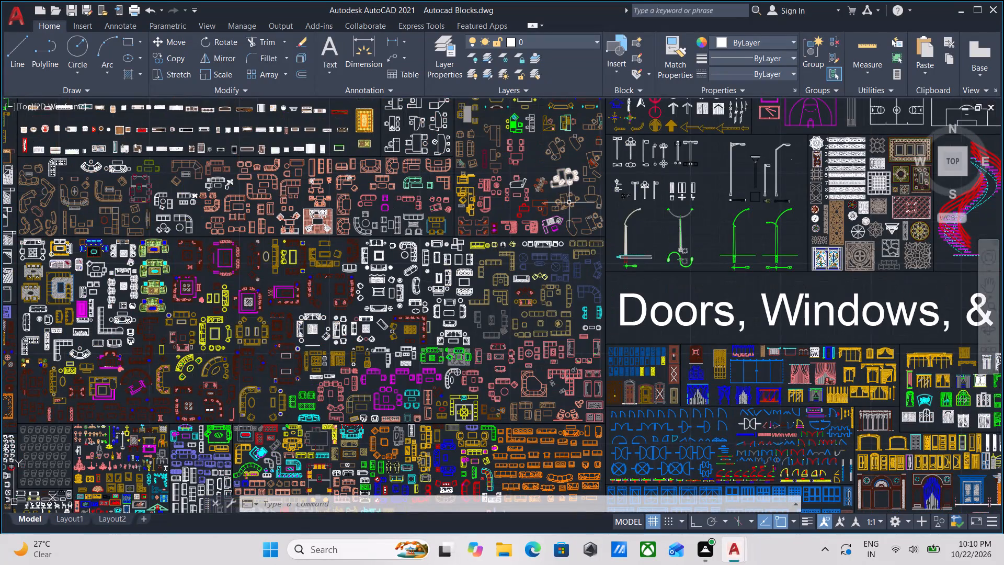
{"action": "middle_click_drag", "start_coordinate": [544, 322], "coordinate": [585, 182]}
{"action": "scroll", "coordinate": [550, 304], "scroll_direction": "up", "scroll_amount": 2}
{"action": "scroll", "coordinate": [620, 261], "scroll_direction": "down", "scroll_amount": 2}
{"action": "middle_click_drag", "start_coordinate": [620, 261], "coordinate": [499, 236]}
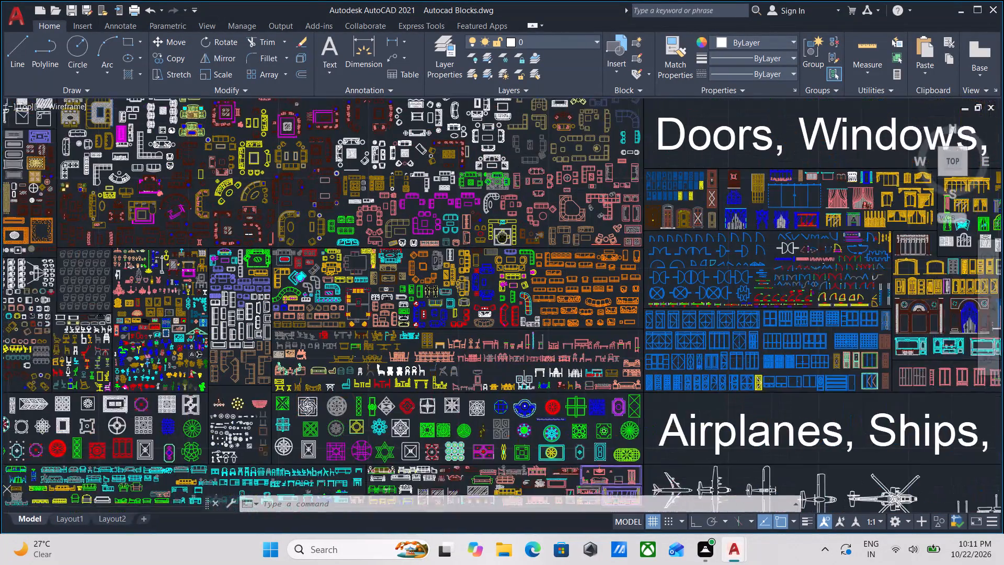
{"action": "middle_click_drag", "start_coordinate": [499, 236], "coordinate": [492, 234]}
{"action": "middle_click_drag", "start_coordinate": [648, 227], "coordinate": [581, 233]}
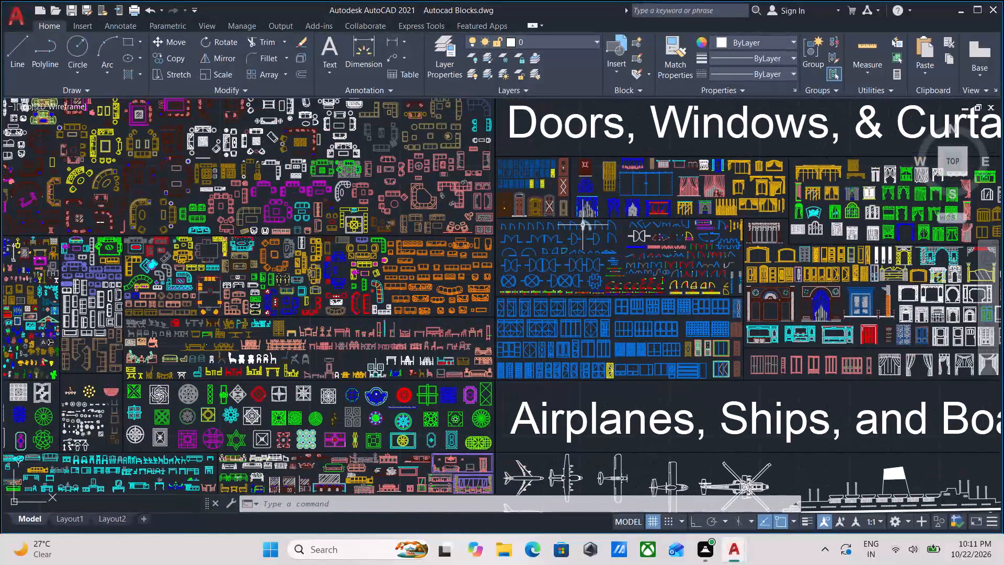
{"action": "scroll", "coordinate": [583, 225], "scroll_direction": "up", "scroll_amount": 2}
{"action": "middle_click_drag", "start_coordinate": [575, 223], "coordinate": [507, 335]}
{"action": "scroll", "coordinate": [572, 218], "scroll_direction": "down", "scroll_amount": 2}
{"action": "middle_click_drag", "start_coordinate": [566, 262], "coordinate": [552, 338]}
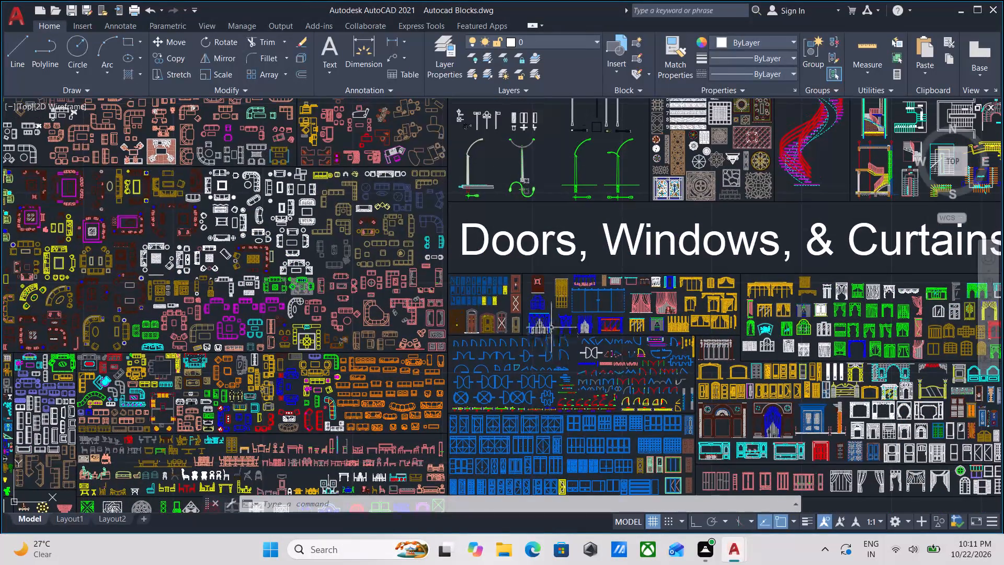
{"action": "middle_click_drag", "start_coordinate": [508, 230], "coordinate": [604, 321]}
{"action": "middle_click_drag", "start_coordinate": [472, 302], "coordinate": [626, 340]}
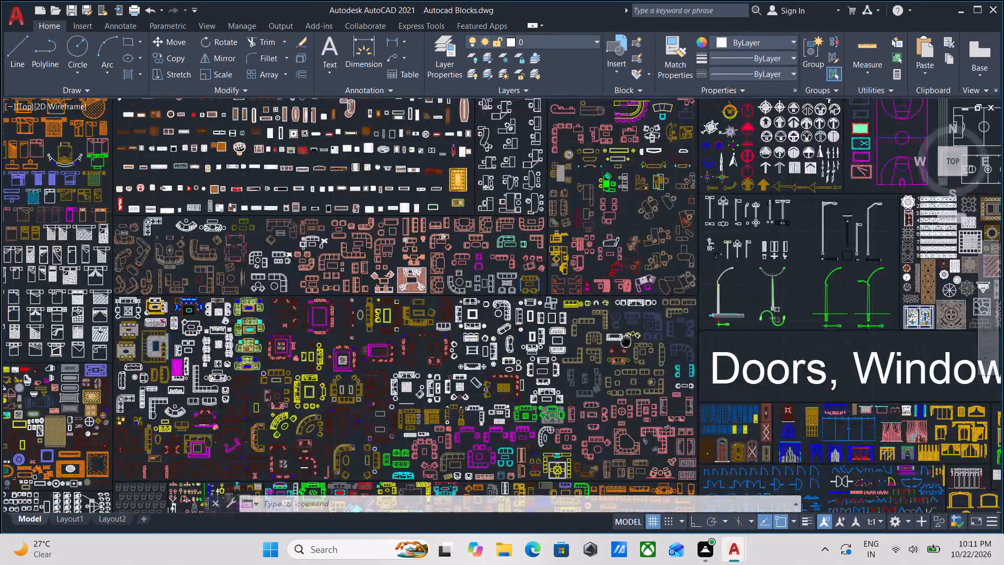
Browse the library's office furniture, cabinet and wardrobe blocks, and examine the dining table sets up close.
{"action": "middle_click_drag", "start_coordinate": [573, 244], "coordinate": [594, 364]}
{"action": "middle_click_drag", "start_coordinate": [599, 248], "coordinate": [612, 327]}
{"action": "scroll", "coordinate": [614, 204], "scroll_direction": "up", "scroll_amount": 1}
{"action": "middle_click_drag", "start_coordinate": [614, 203], "coordinate": [617, 218]}
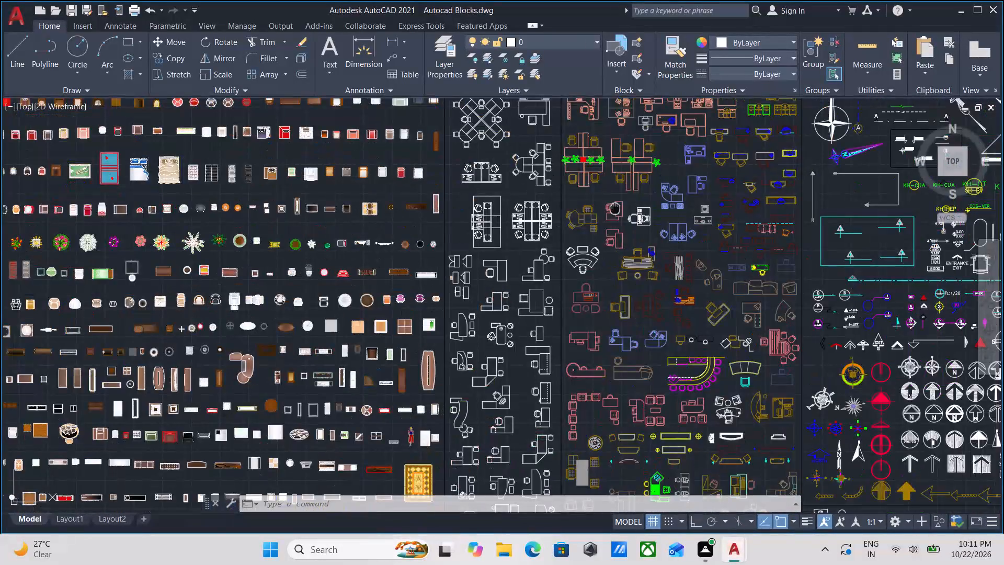
{"action": "middle_click_drag", "start_coordinate": [617, 218], "coordinate": [623, 316]}
{"action": "middle_click_drag", "start_coordinate": [614, 242], "coordinate": [627, 318]}
{"action": "middle_click_drag", "start_coordinate": [627, 224], "coordinate": [659, 321]}
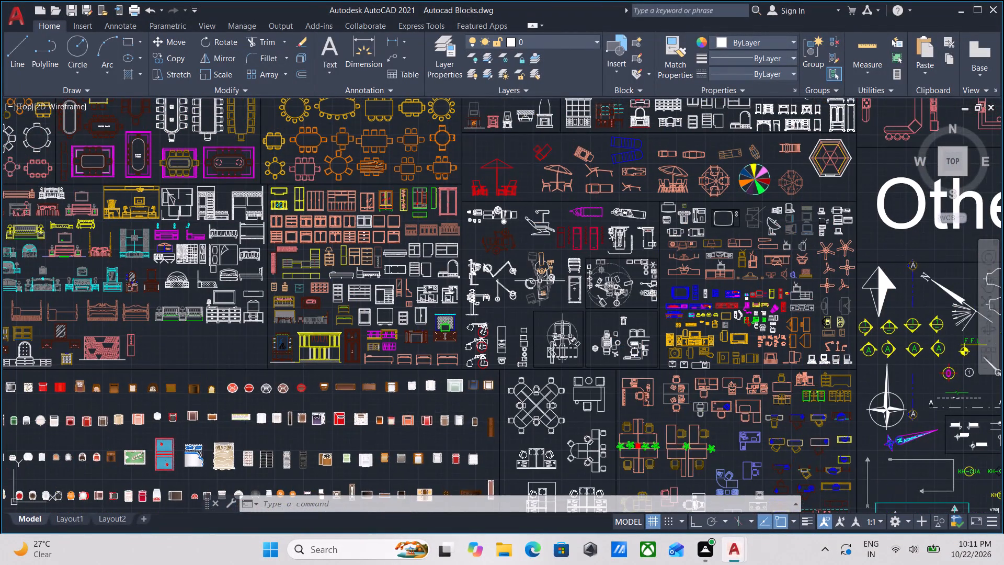
{"action": "middle_click_drag", "start_coordinate": [504, 259], "coordinate": [566, 320]}
{"action": "middle_click_drag", "start_coordinate": [558, 220], "coordinate": [589, 311]}
{"action": "scroll", "coordinate": [510, 290], "scroll_direction": "up", "scroll_amount": 2}
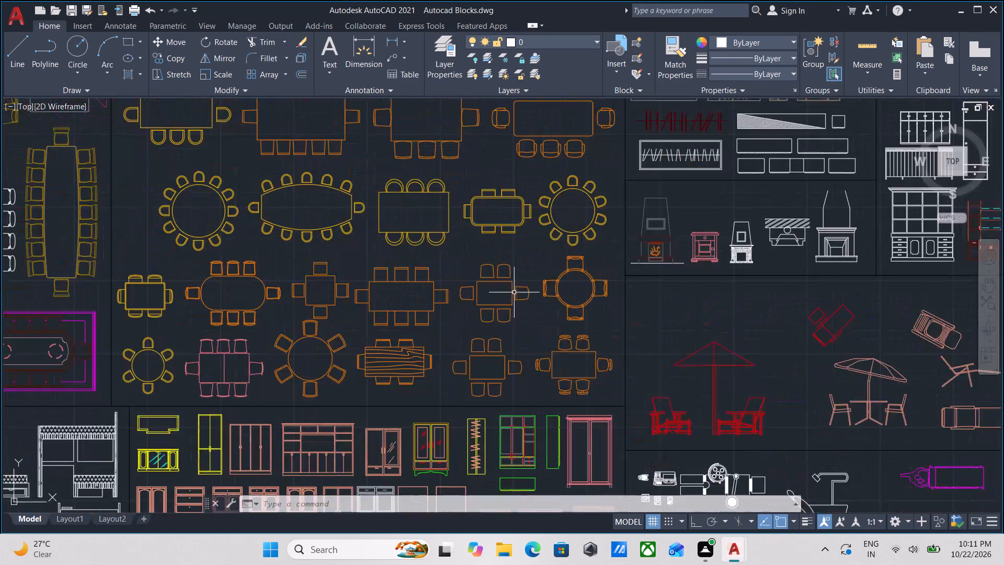
{"action": "scroll", "coordinate": [522, 309], "scroll_direction": "up", "scroll_amount": 2}
{"action": "middle_click_drag", "start_coordinate": [522, 309], "coordinate": [594, 273]}
{"action": "scroll", "coordinate": [611, 256], "scroll_direction": "down", "scroll_amount": 2}
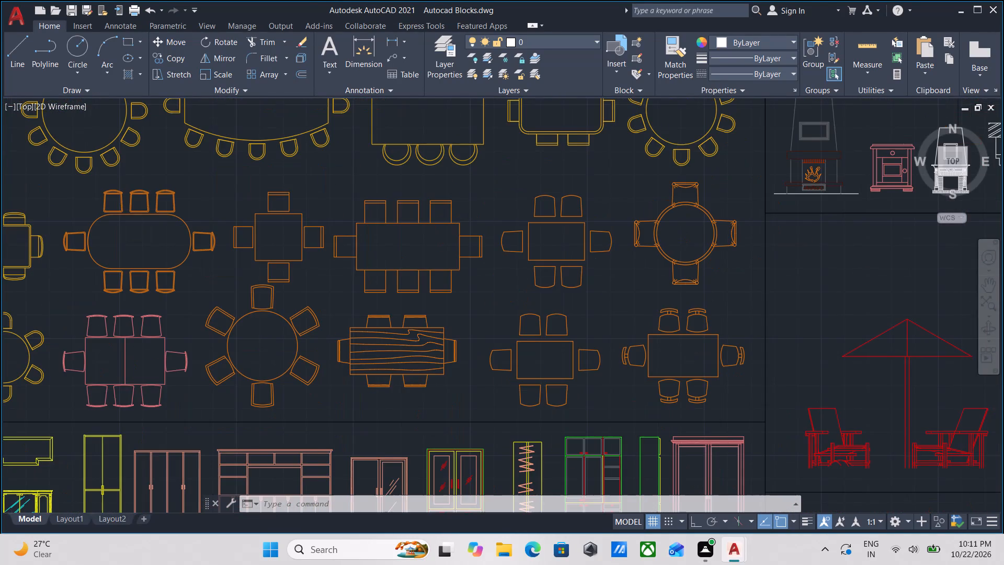
{"action": "scroll", "coordinate": [611, 256], "scroll_direction": "down", "scroll_amount": 1}
Browse the block library from the dining sets past the cabinet, medical equipment and electronics blocks towards the Others section.
{"action": "scroll", "coordinate": [611, 256], "scroll_direction": "down", "scroll_amount": 1}
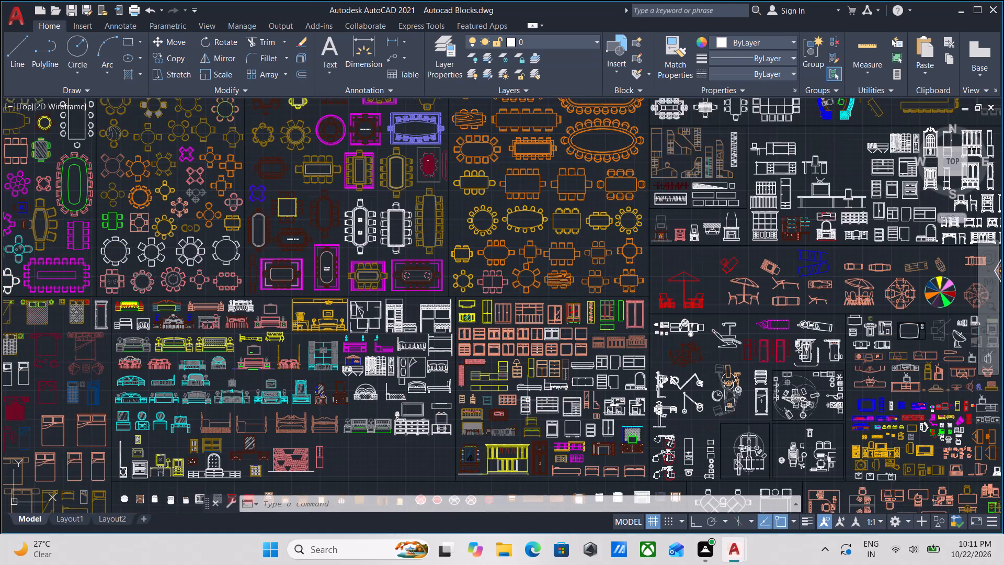
{"action": "scroll", "coordinate": [524, 402], "scroll_direction": "up", "scroll_amount": 3}
{"action": "scroll", "coordinate": [555, 347], "scroll_direction": "down", "scroll_amount": 3}
{"action": "middle_click_drag", "start_coordinate": [596, 347], "coordinate": [481, 310]}
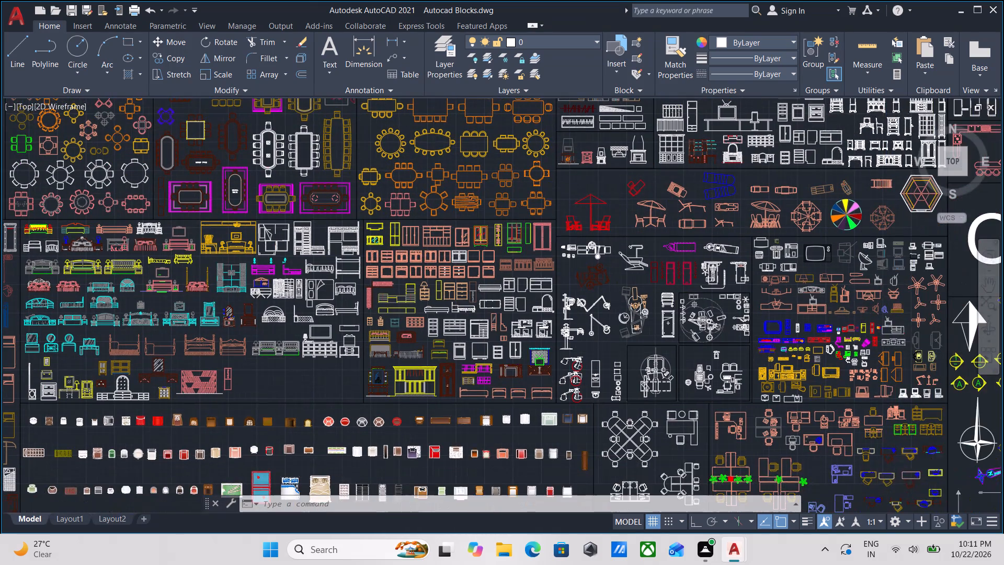
{"action": "scroll", "coordinate": [718, 316], "scroll_direction": "down", "scroll_amount": 1}
{"action": "middle_click_drag", "start_coordinate": [718, 316], "coordinate": [581, 288]}
{"action": "scroll", "coordinate": [613, 308], "scroll_direction": "up", "scroll_amount": 2}
{"action": "scroll", "coordinate": [413, 274], "scroll_direction": "up", "scroll_amount": 1}
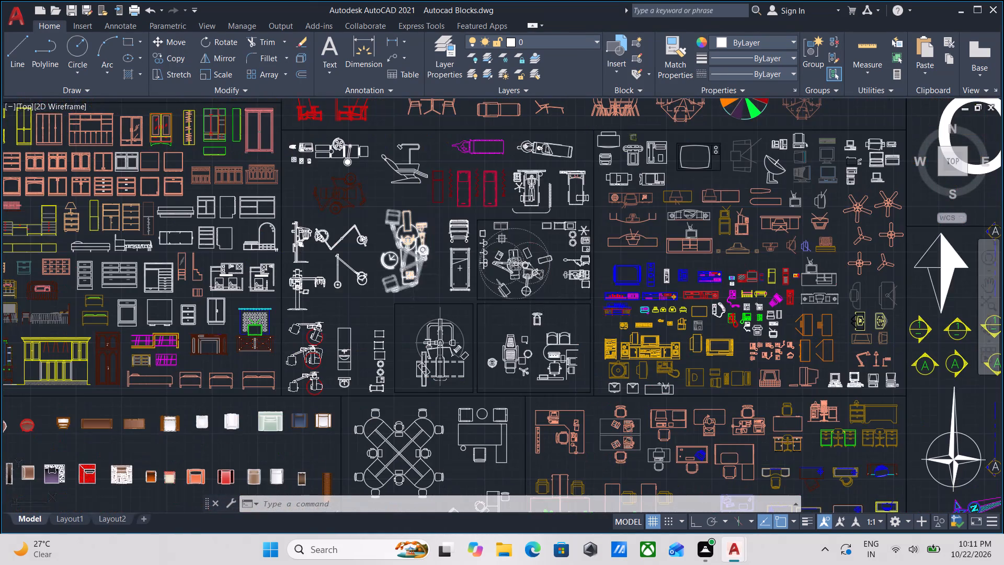
{"action": "scroll", "coordinate": [413, 274], "scroll_direction": "up", "scroll_amount": 1}
{"action": "scroll", "coordinate": [443, 261], "scroll_direction": "down", "scroll_amount": 2}
{"action": "scroll", "coordinate": [531, 292], "scroll_direction": "down", "scroll_amount": 2}
{"action": "middle_click_drag", "start_coordinate": [516, 286], "coordinate": [461, 250]}
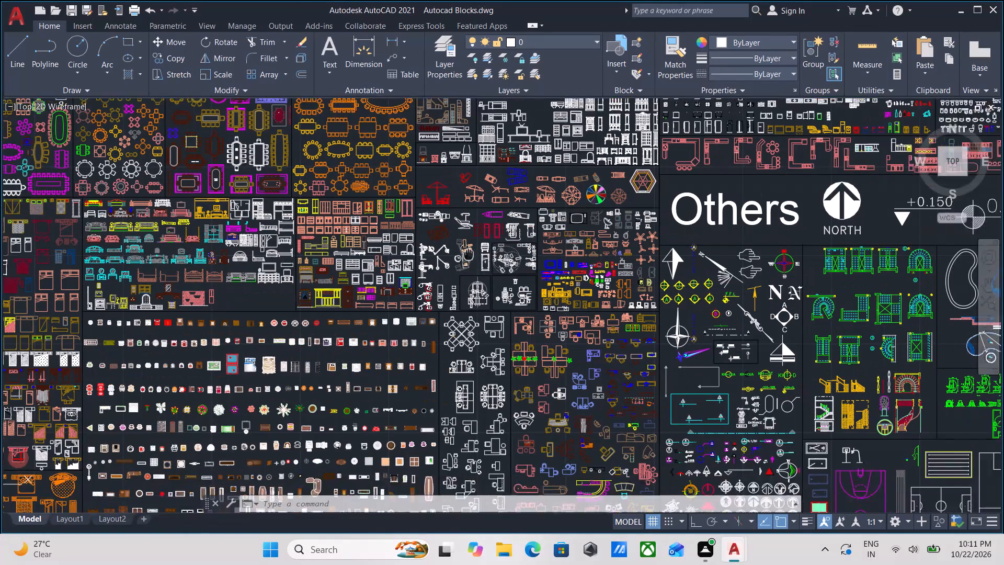
{"action": "middle_click_drag", "start_coordinate": [461, 250], "coordinate": [454, 246]}
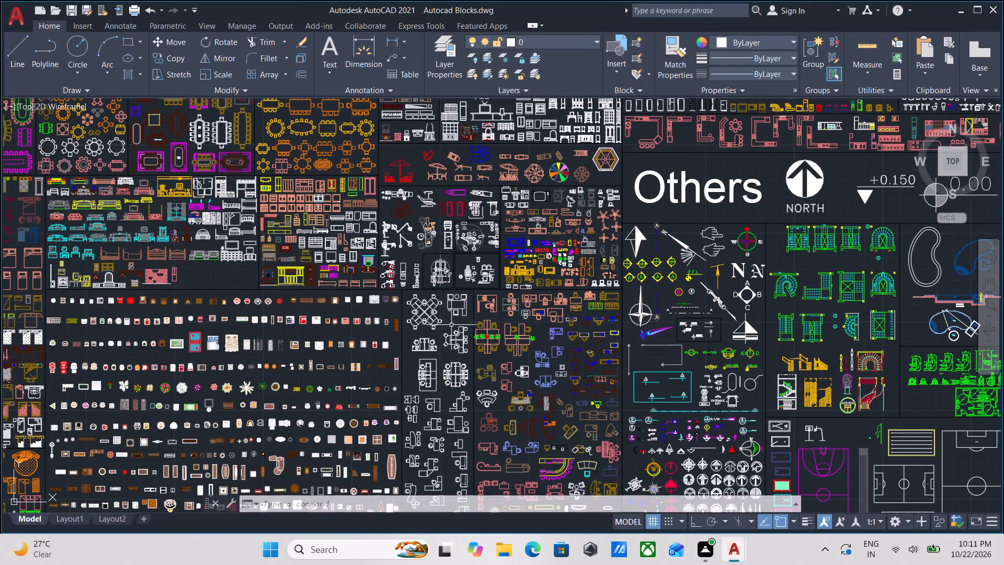
Examine the library's office desk and workstation blocks beside the Others section.
{"action": "scroll", "coordinate": [614, 276], "scroll_direction": "up", "scroll_amount": 1}
{"action": "middle_click_drag", "start_coordinate": [556, 346], "coordinate": [564, 301]}
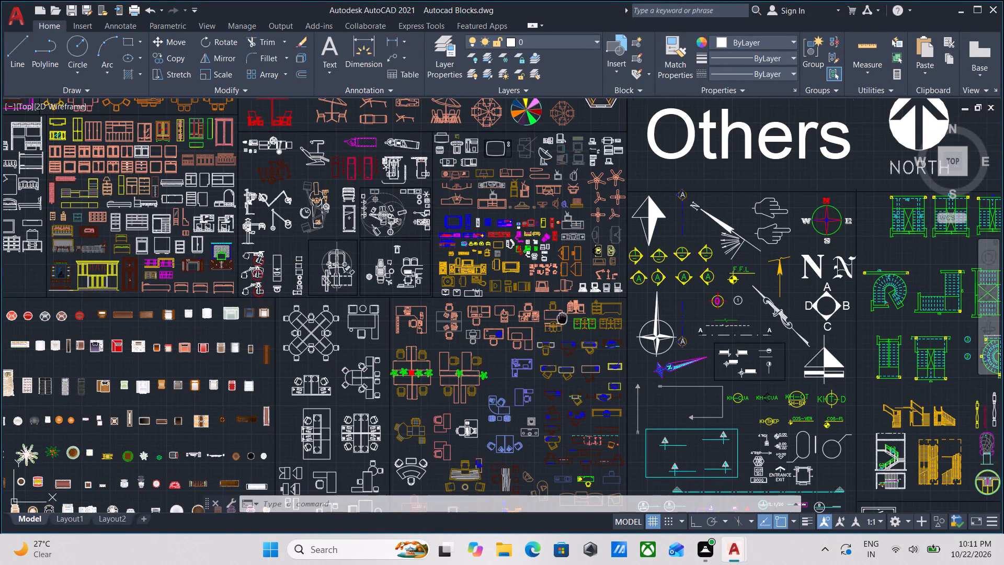
{"action": "middle_click_drag", "start_coordinate": [564, 301], "coordinate": [580, 247]}
{"action": "middle_click_drag", "start_coordinate": [535, 335], "coordinate": [590, 221]}
{"action": "scroll", "coordinate": [535, 335], "scroll_direction": "up", "scroll_amount": 1}
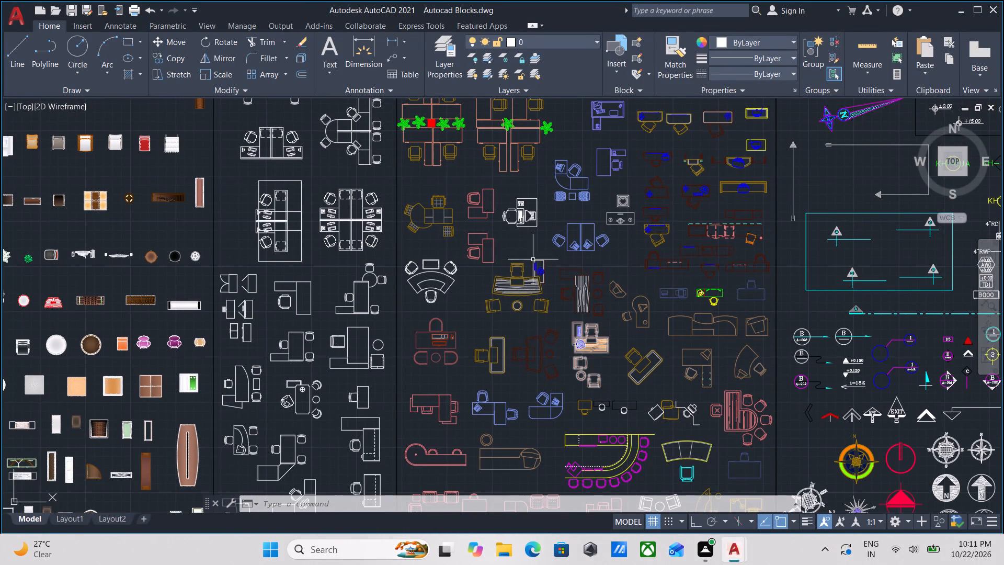
{"action": "scroll", "coordinate": [495, 258], "scroll_direction": "down", "scroll_amount": 1}
{"action": "middle_click_drag", "start_coordinate": [495, 258], "coordinate": [539, 289]}
{"action": "scroll", "coordinate": [543, 227], "scroll_direction": "down", "scroll_amount": 1}
{"action": "middle_click_drag", "start_coordinate": [543, 227], "coordinate": [549, 309]}
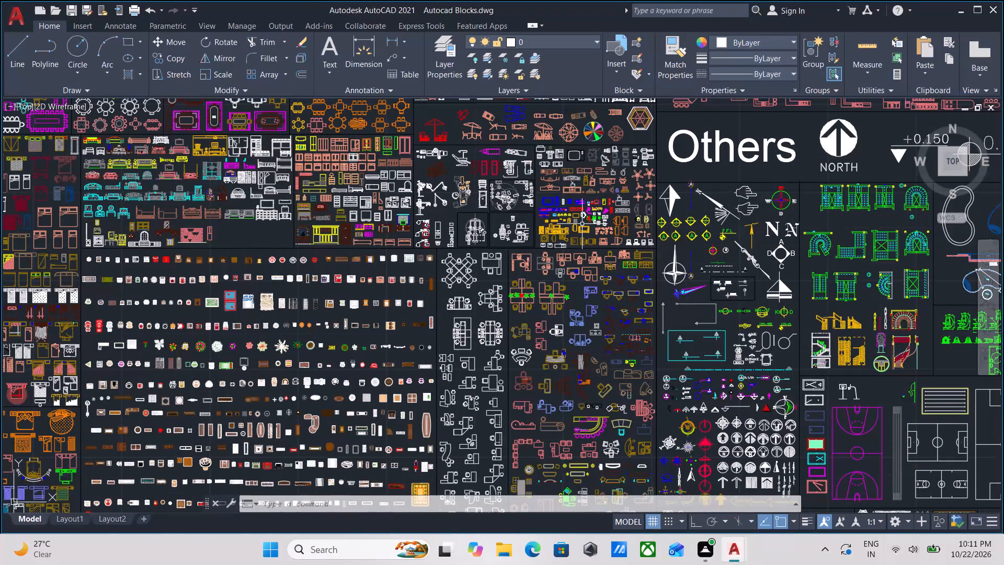
Examine the television, electronics and ceiling fan blocks up close, and scan the neighbouring furniture areas.
{"action": "scroll", "coordinate": [608, 160], "scroll_direction": "up", "scroll_amount": 2}
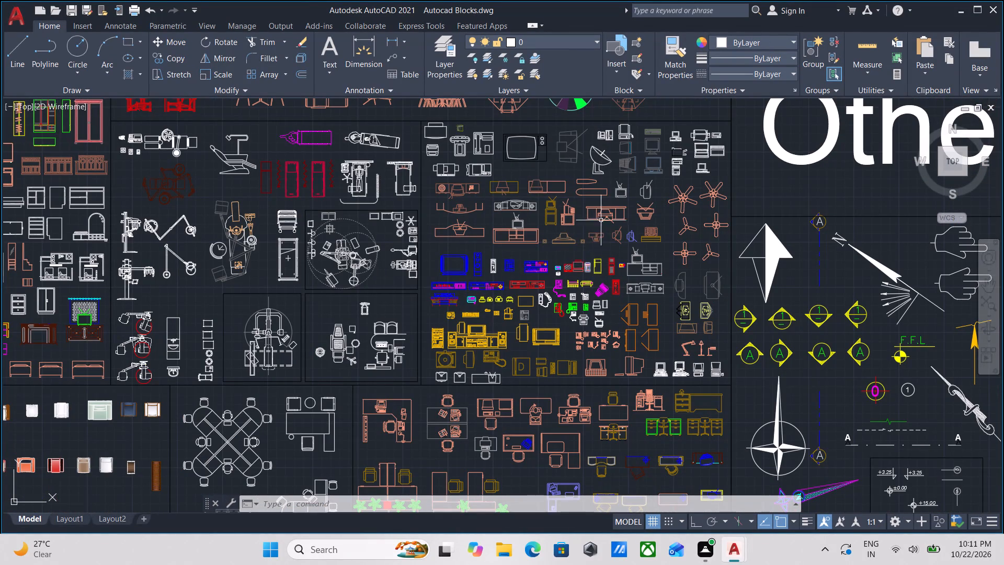
{"action": "middle_click_drag", "start_coordinate": [601, 199], "coordinate": [603, 293]}
{"action": "scroll", "coordinate": [673, 318], "scroll_direction": "up", "scroll_amount": 2}
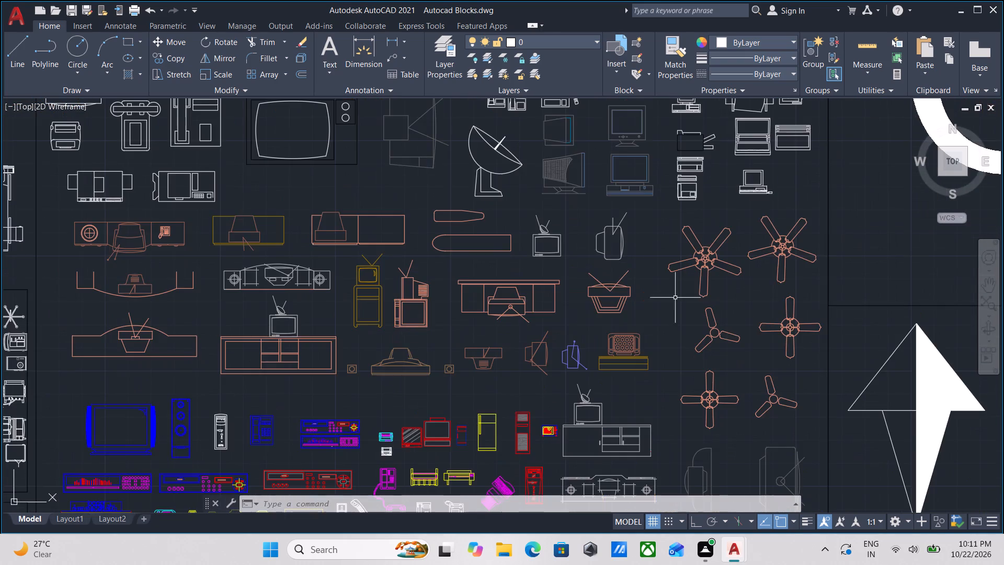
{"action": "middle_click_drag", "start_coordinate": [608, 204], "coordinate": [691, 254]}
{"action": "scroll", "coordinate": [589, 222], "scroll_direction": "down", "scroll_amount": 2}
{"action": "middle_click_drag", "start_coordinate": [589, 222], "coordinate": [632, 246]}
{"action": "scroll", "coordinate": [546, 213], "scroll_direction": "down", "scroll_amount": 1}
{"action": "middle_click_drag", "start_coordinate": [546, 213], "coordinate": [626, 144]}
{"action": "scroll", "coordinate": [489, 218], "scroll_direction": "down", "scroll_amount": 1}
{"action": "middle_click_drag", "start_coordinate": [489, 218], "coordinate": [590, 154]}
{"action": "middle_click_drag", "start_coordinate": [485, 205], "coordinate": [595, 167]}
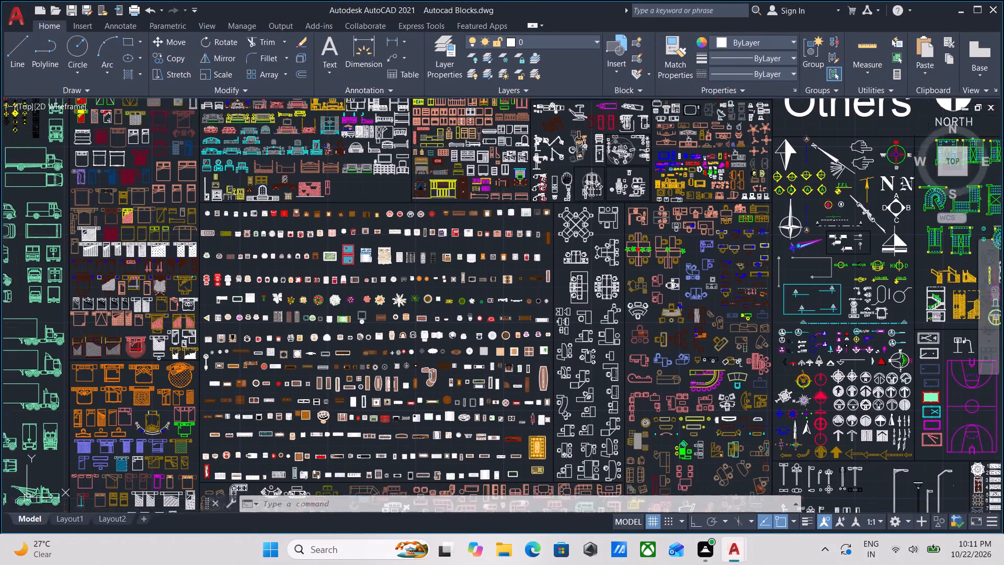
{"action": "middle_click_drag", "start_coordinate": [595, 167], "coordinate": [596, 166]}
Browse the bed blocks, the rows of coloured furniture and plant blocks, and the adjacent office workstations.
{"action": "scroll", "coordinate": [407, 150], "scroll_direction": "up", "scroll_amount": 1}
{"action": "middle_click_drag", "start_coordinate": [407, 150], "coordinate": [467, 191]}
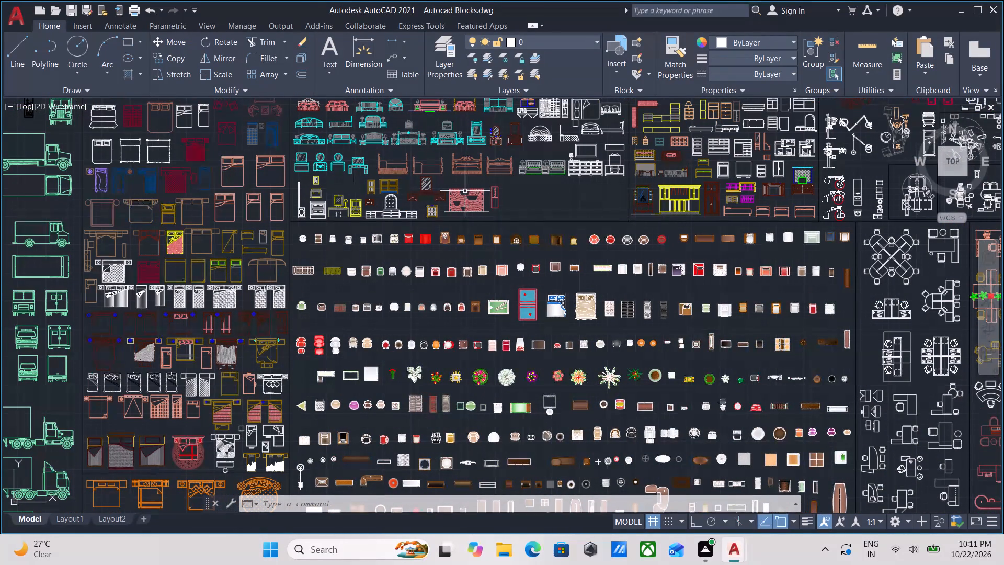
{"action": "middle_click_drag", "start_coordinate": [743, 258], "coordinate": [596, 292]}
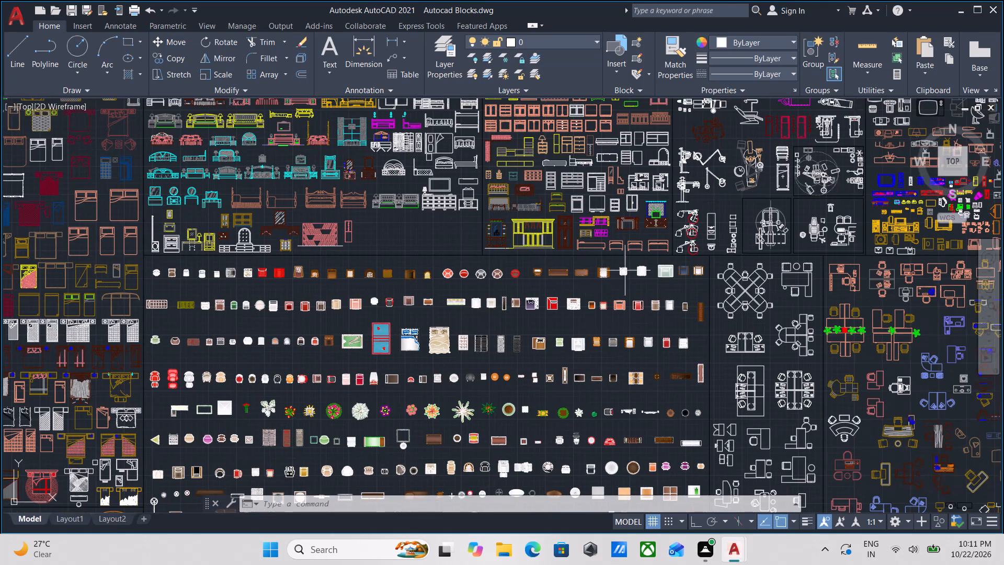
{"action": "scroll", "coordinate": [648, 243], "scroll_direction": "up", "scroll_amount": 1}
{"action": "middle_click_drag", "start_coordinate": [649, 233], "coordinate": [538, 281]}
{"action": "scroll", "coordinate": [556, 257], "scroll_direction": "down", "scroll_amount": 2}
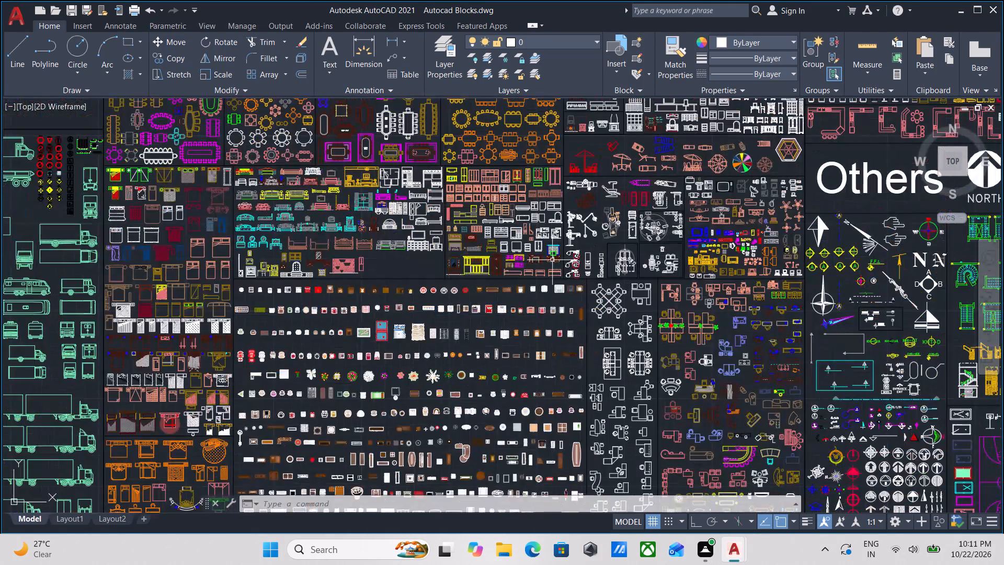
{"action": "middle_click_drag", "start_coordinate": [527, 265], "coordinate": [559, 205]}
{"action": "scroll", "coordinate": [672, 299], "scroll_direction": "up", "scroll_amount": 2}
{"action": "scroll", "coordinate": [675, 224], "scroll_direction": "up", "scroll_amount": 2}
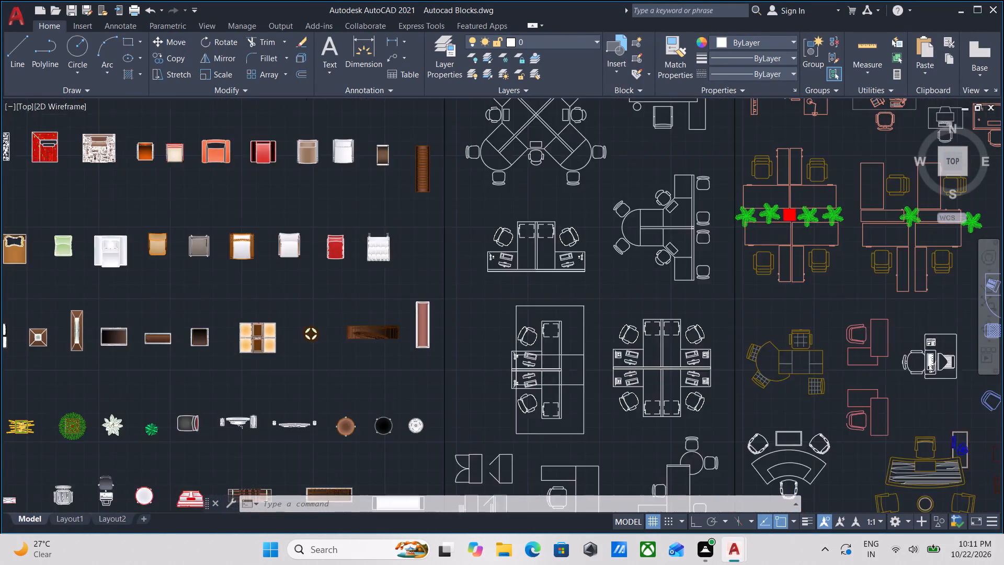
{"action": "scroll", "coordinate": [677, 225], "scroll_direction": "down", "scroll_amount": 3}
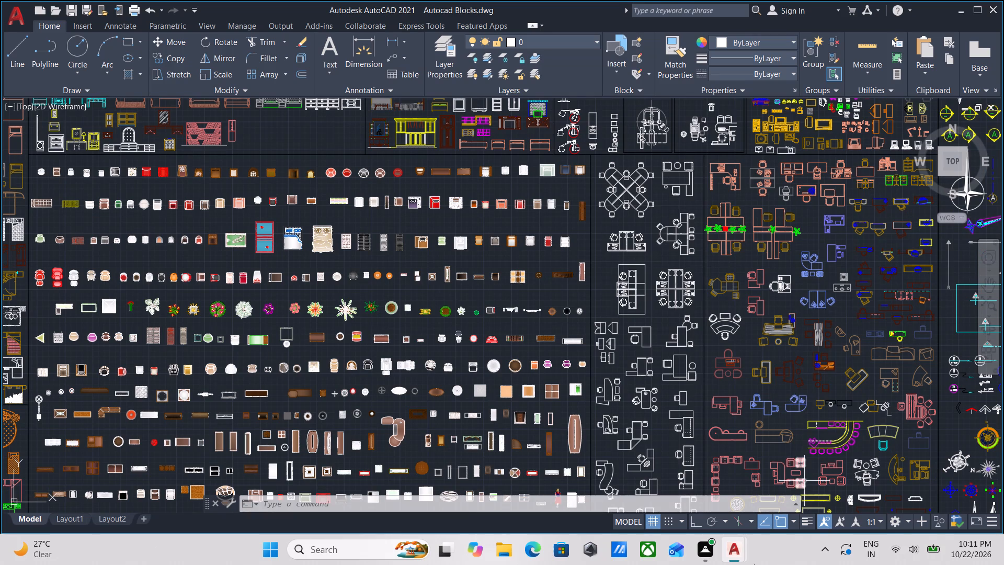
Switch to Drawing1 and look over the furnished floor plan, from the bedrooms down to the front rooms.
{"action": "left_click", "coordinate": [685, 484]}
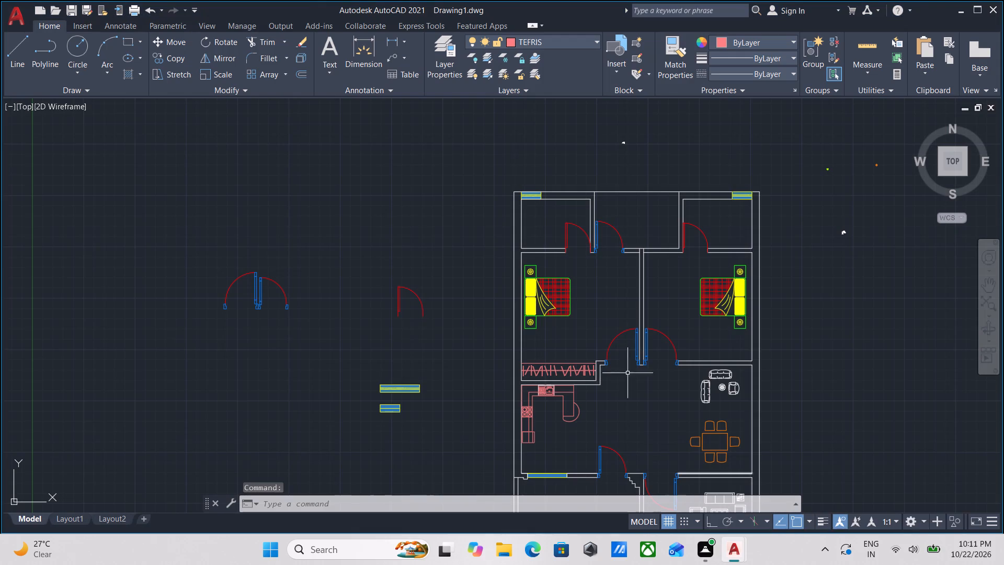
{"action": "scroll", "coordinate": [613, 340], "scroll_direction": "up", "scroll_amount": 2}
{"action": "scroll", "coordinate": [613, 340], "scroll_direction": "down", "scroll_amount": 1}
{"action": "middle_click_drag", "start_coordinate": [613, 338], "coordinate": [509, 248]}
{"action": "scroll", "coordinate": [548, 252], "scroll_direction": "down", "scroll_amount": 1}
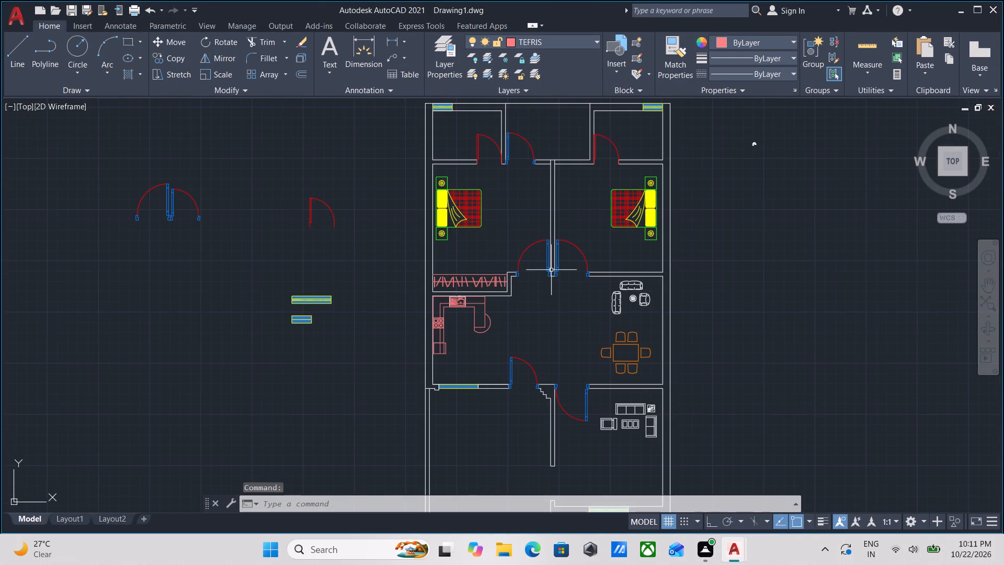
{"action": "middle_click_drag", "start_coordinate": [553, 308], "coordinate": [554, 248]}
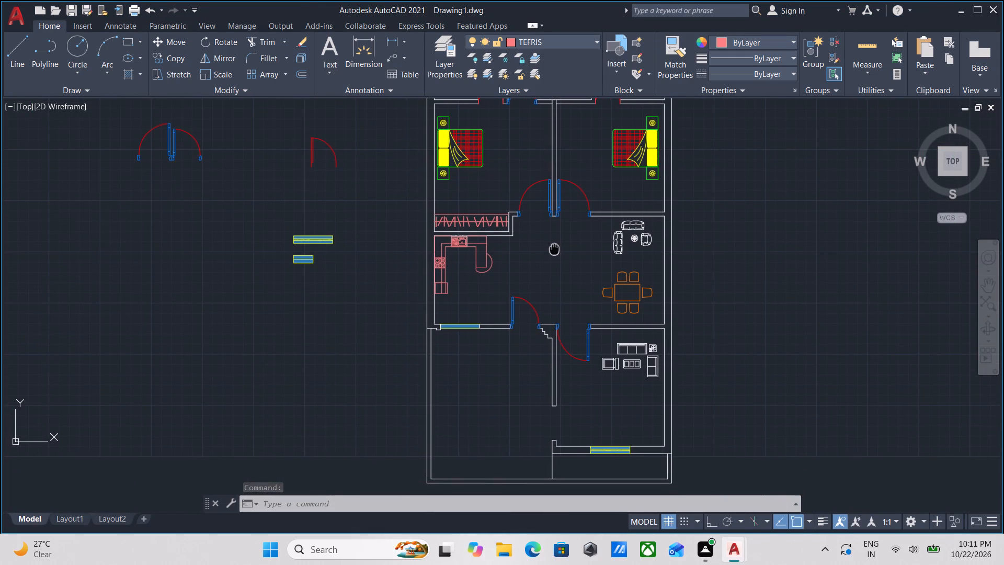
{"action": "middle_click_drag", "start_coordinate": [554, 248], "coordinate": [535, 332]}
{"action": "middle_click_drag", "start_coordinate": [554, 253], "coordinate": [542, 318]}
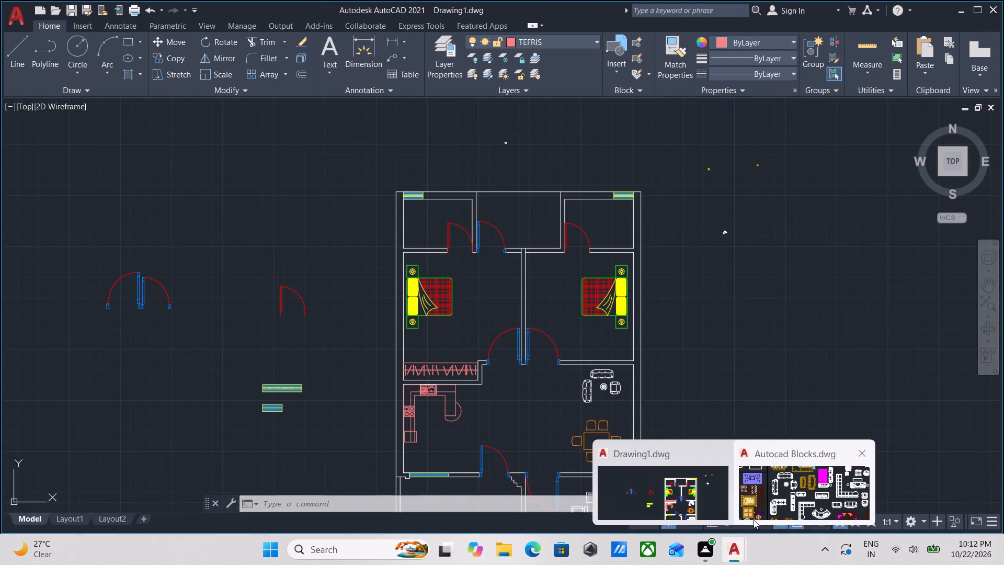
Switch to the Autocad Blocks drawing and browse across the dining and cabinet areas to the kitchen blocks.
{"action": "left_click", "coordinate": [772, 501]}
{"action": "scroll", "coordinate": [801, 285], "scroll_direction": "down", "scroll_amount": 1}
{"action": "scroll", "coordinate": [710, 246], "scroll_direction": "down", "scroll_amount": 1}
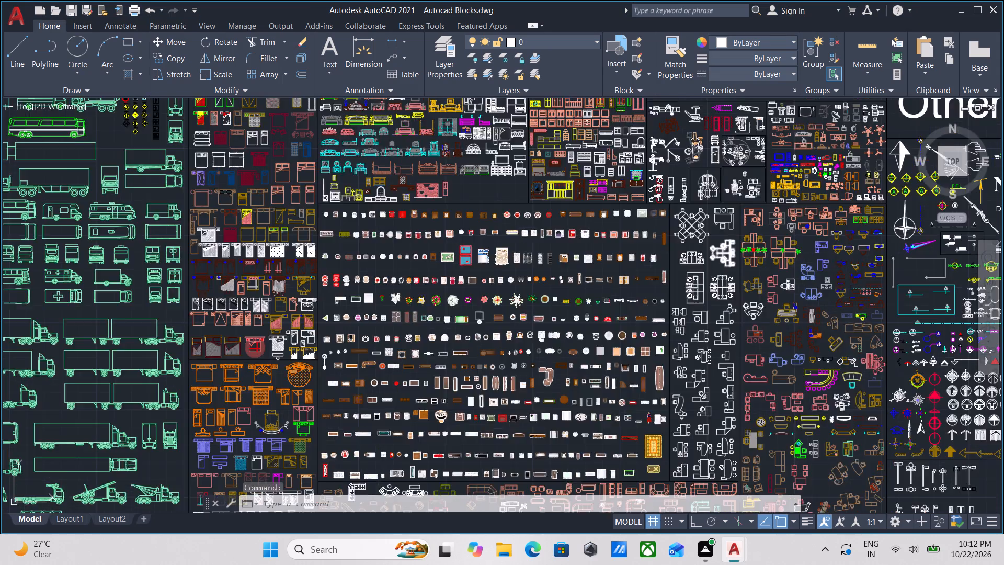
{"action": "scroll", "coordinate": [709, 247], "scroll_direction": "down", "scroll_amount": 1}
{"action": "middle_click_drag", "start_coordinate": [723, 234], "coordinate": [583, 335]}
{"action": "scroll", "coordinate": [682, 205], "scroll_direction": "up", "scroll_amount": 3}
{"action": "middle_click_drag", "start_coordinate": [580, 337], "coordinate": [579, 246]}
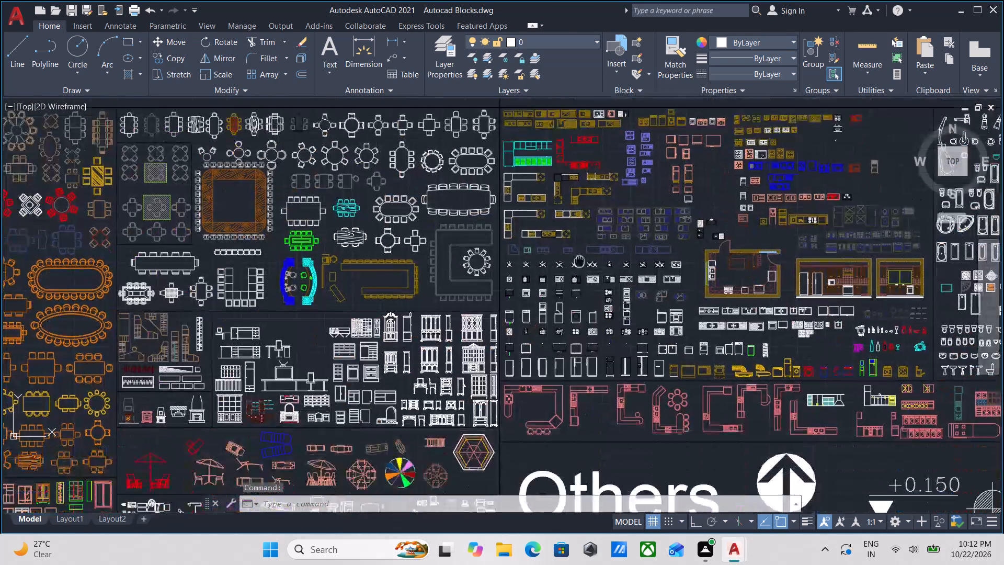
{"action": "middle_click_drag", "start_coordinate": [579, 246], "coordinate": [581, 230]}
{"action": "middle_click_drag", "start_coordinate": [697, 311], "coordinate": [587, 260]}
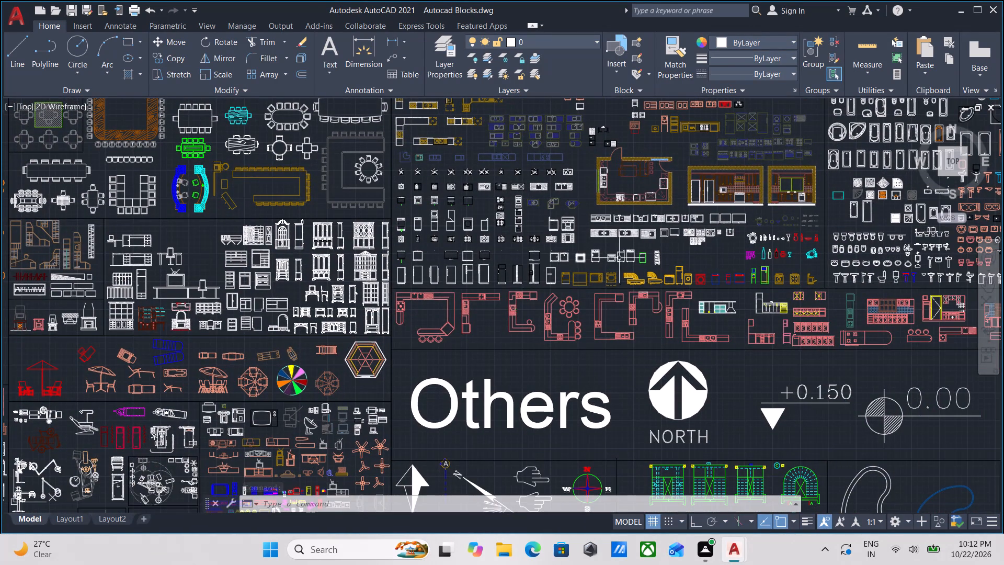
{"action": "scroll", "coordinate": [697, 269], "scroll_direction": "up", "scroll_amount": 2}
{"action": "scroll", "coordinate": [704, 265], "scroll_direction": "down", "scroll_amount": 1}
{"action": "middle_click_drag", "start_coordinate": [704, 265], "coordinate": [577, 291]}
{"action": "middle_click_drag", "start_coordinate": [812, 298], "coordinate": [737, 299]}
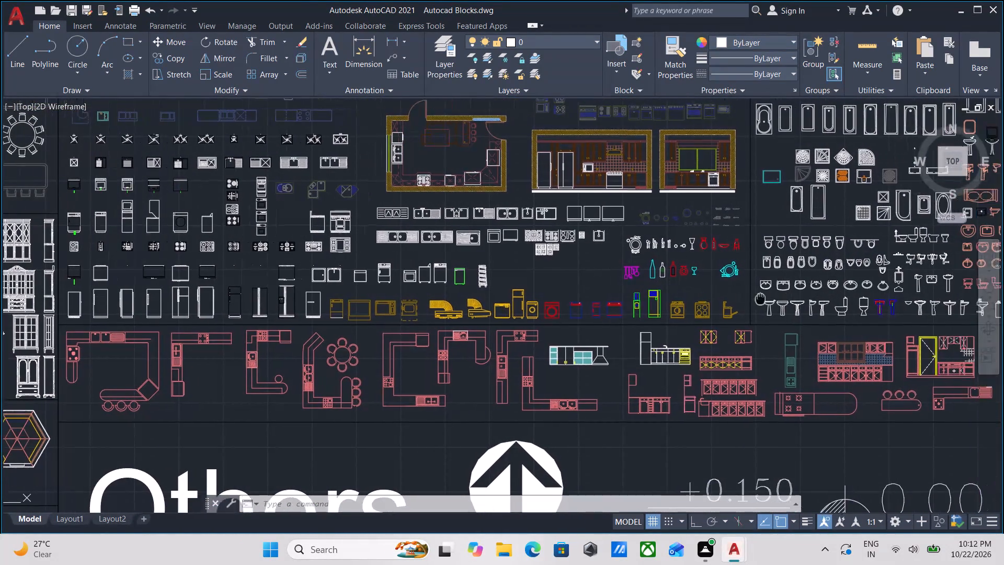
{"action": "middle_click_drag", "start_coordinate": [737, 299], "coordinate": [688, 299]}
Examine the library's bathroom fixtures, comparing the toilet and washbasin blocks up close.
{"action": "scroll", "coordinate": [786, 293], "scroll_direction": "up", "scroll_amount": 1}
{"action": "scroll", "coordinate": [708, 290], "scroll_direction": "down", "scroll_amount": 1}
{"action": "middle_click_drag", "start_coordinate": [708, 290], "coordinate": [708, 282]}
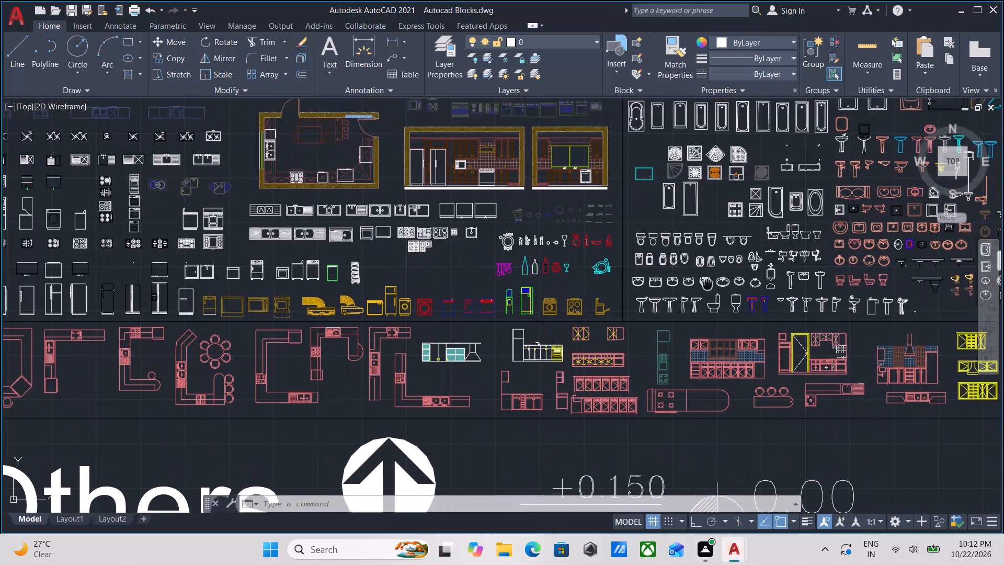
{"action": "middle_click_drag", "start_coordinate": [708, 282], "coordinate": [708, 272]}
{"action": "middle_click_drag", "start_coordinate": [708, 272], "coordinate": [496, 322]}
{"action": "scroll", "coordinate": [684, 293], "scroll_direction": "up", "scroll_amount": 3}
{"action": "middle_click_drag", "start_coordinate": [711, 279], "coordinate": [710, 279]}
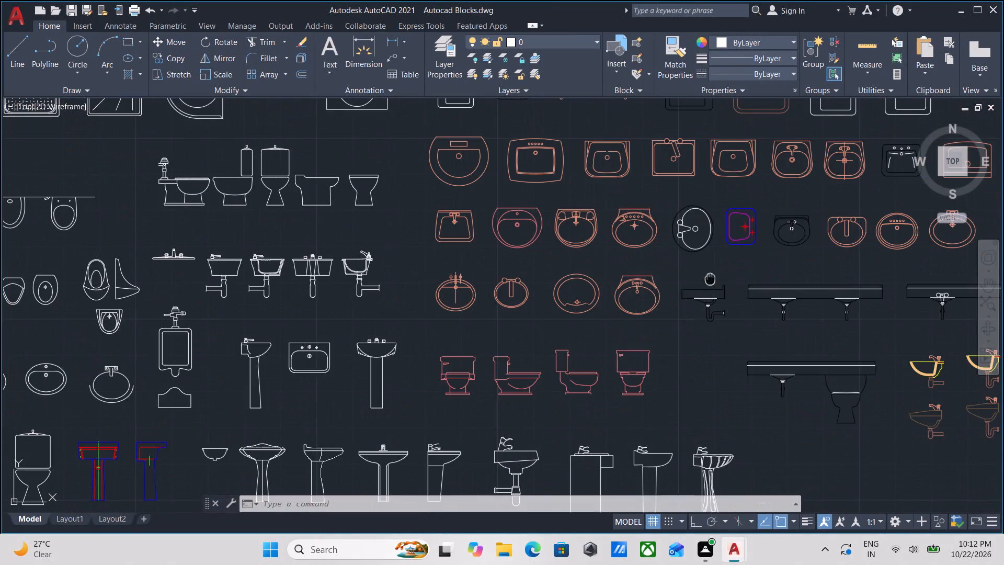
{"action": "middle_click_drag", "start_coordinate": [710, 279], "coordinate": [542, 321]}
{"action": "middle_click_drag", "start_coordinate": [697, 301], "coordinate": [640, 325]}
{"action": "scroll", "coordinate": [751, 257], "scroll_direction": "up", "scroll_amount": 1}
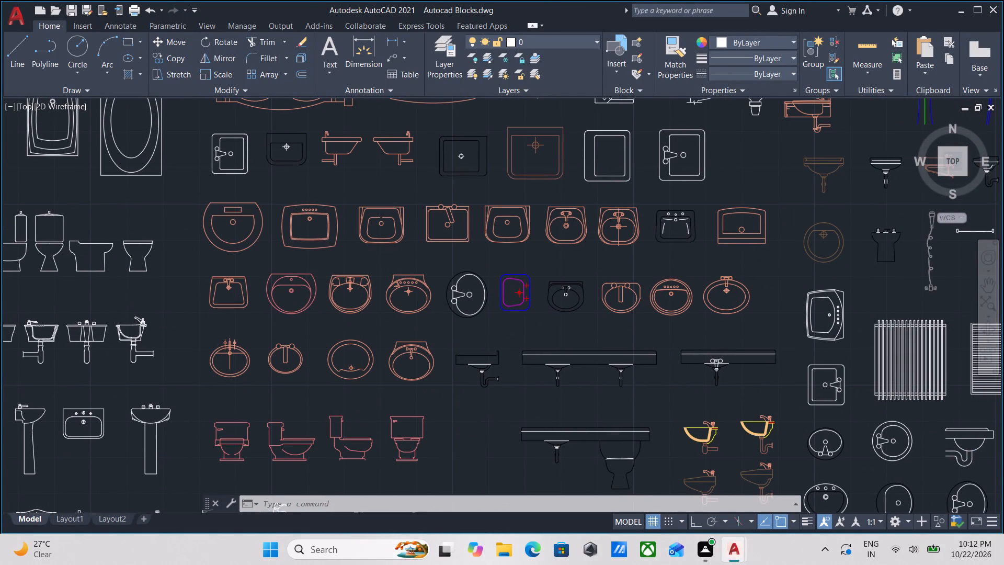
{"action": "scroll", "coordinate": [508, 256], "scroll_direction": "down", "scroll_amount": 1}
{"action": "middle_click_drag", "start_coordinate": [508, 256], "coordinate": [550, 278]}
Group all the linework of the tapered washbasin with a two-handle tap and no centre cross lines.
{"action": "left_click", "coordinate": [584, 275]}
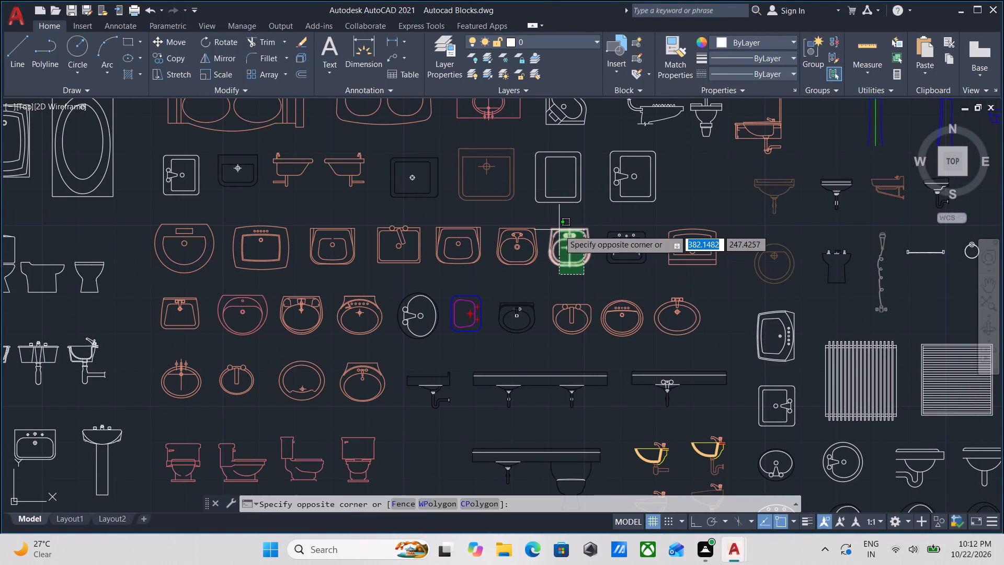
{"action": "left_click", "coordinate": [575, 289]}
{"action": "middle_click_drag", "start_coordinate": [576, 287], "coordinate": [601, 350]}
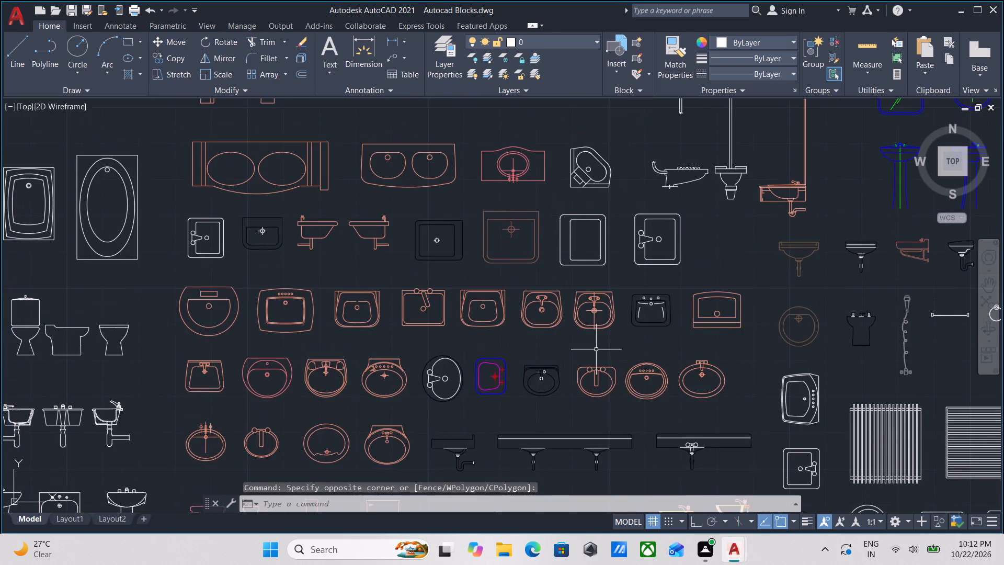
{"action": "scroll", "coordinate": [570, 341], "scroll_direction": "up", "scroll_amount": 3}
{"action": "left_click", "coordinate": [549, 327]}
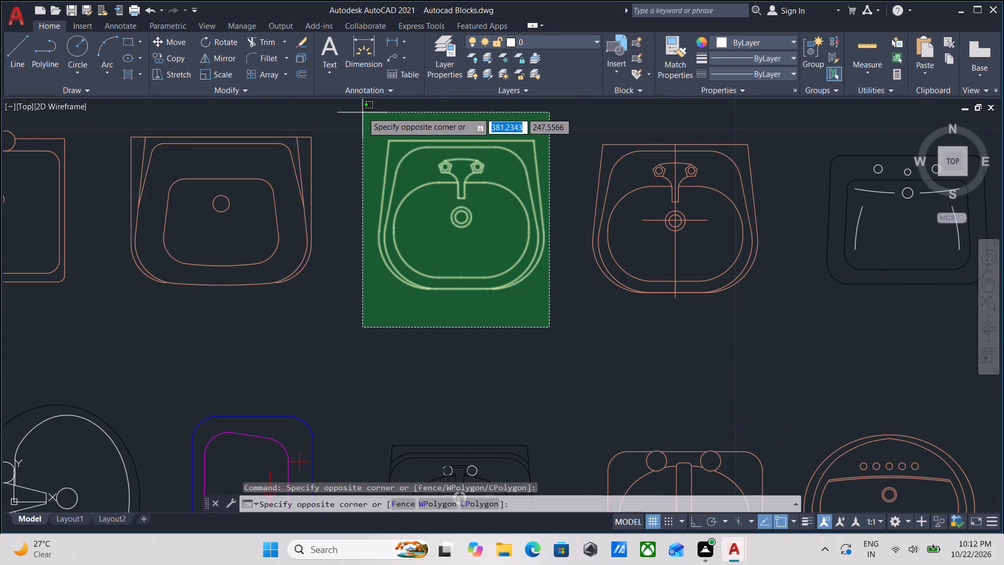
{"action": "left_click", "coordinate": [362, 111]}
{"action": "key", "text": "g"}
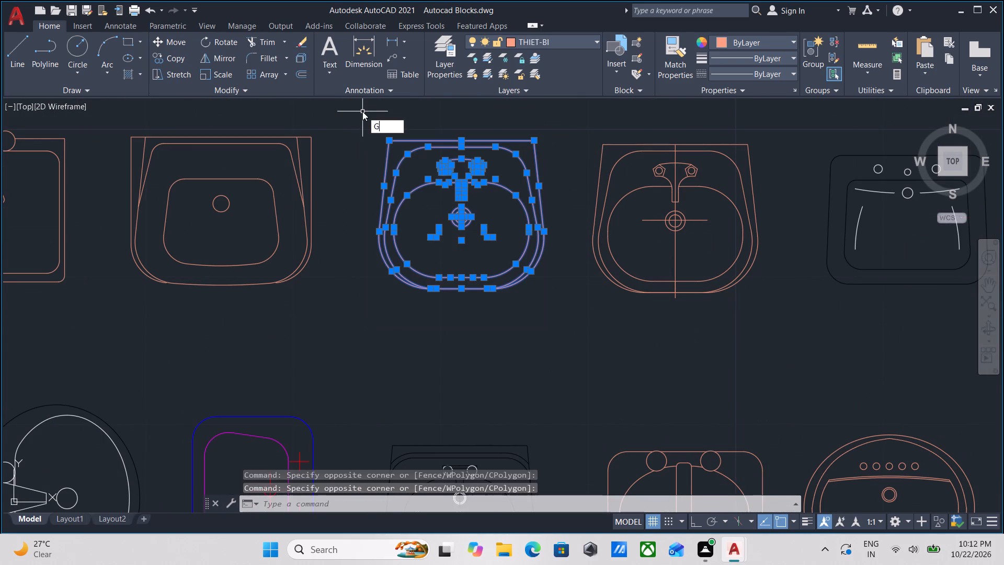
{"action": "key", "text": "Return"}
{"action": "left_click", "coordinate": [542, 365]}
Copy the grouped washbasin to the clipboard for use in the floor plan drawing.
{"action": "left_click", "coordinate": [471, 223]}
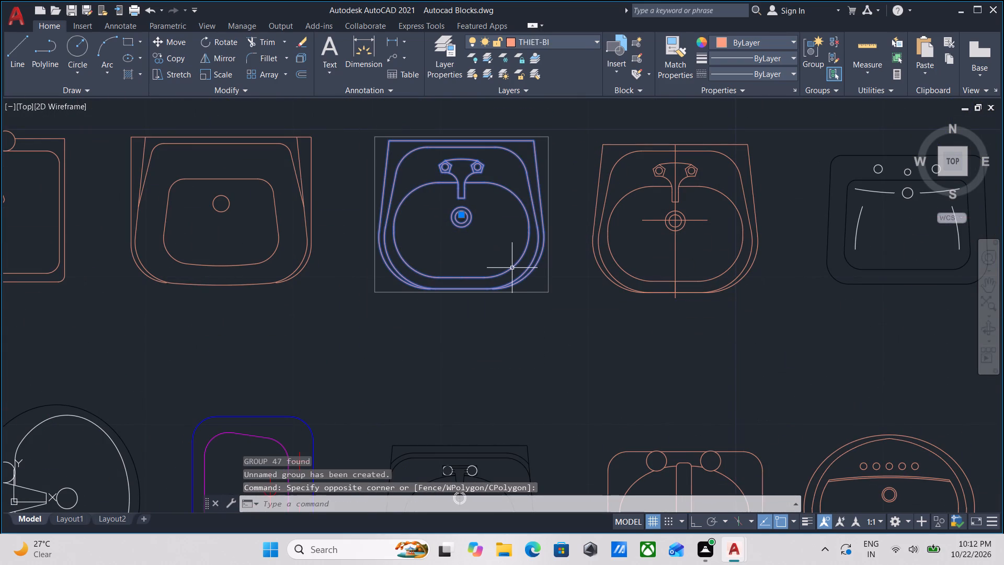
{"action": "key", "text": "ctrl+c"}
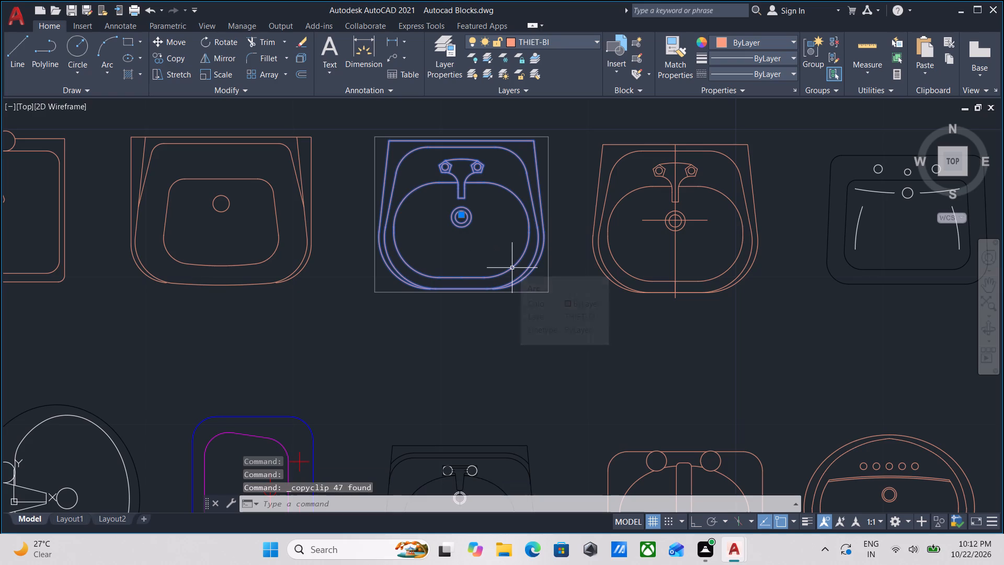
{"action": "scroll", "coordinate": [498, 272], "scroll_direction": "down", "scroll_amount": 2}
{"action": "key", "text": "ctrl+c"}
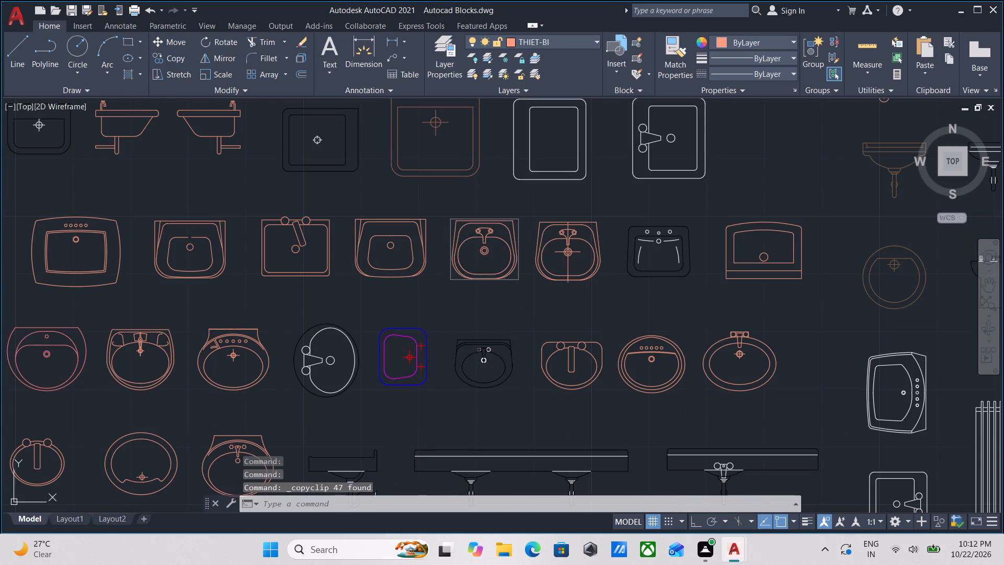
{"action": "scroll", "coordinate": [410, 236], "scroll_direction": "down", "scroll_amount": 1}
{"action": "middle_click_drag", "start_coordinate": [412, 241], "coordinate": [598, 266]}
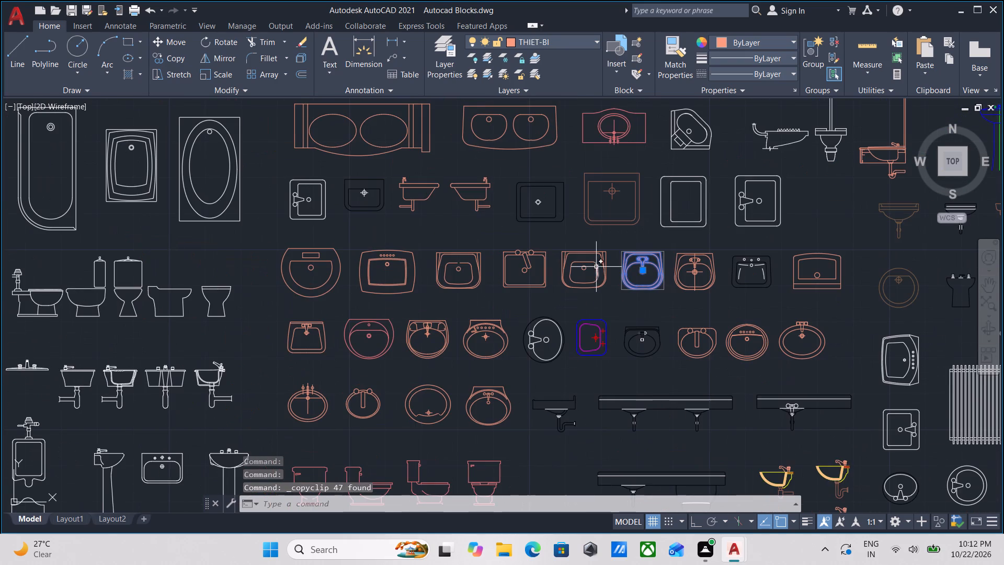
Examine the washbasin rows and the surrounding sanitary fixtures in the block library.
{"action": "scroll", "coordinate": [438, 261], "scroll_direction": "down", "scroll_amount": 1}
{"action": "middle_click_drag", "start_coordinate": [438, 261], "coordinate": [445, 296]}
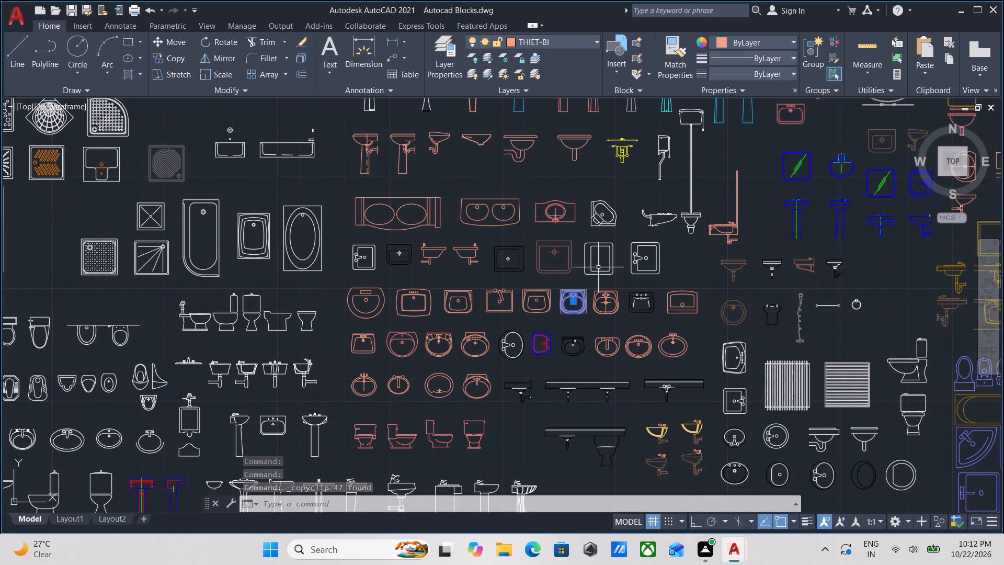
{"action": "scroll", "coordinate": [588, 262], "scroll_direction": "up", "scroll_amount": 1}
{"action": "scroll", "coordinate": [520, 289], "scroll_direction": "down", "scroll_amount": 1}
{"action": "middle_click_drag", "start_coordinate": [518, 287], "coordinate": [518, 255]}
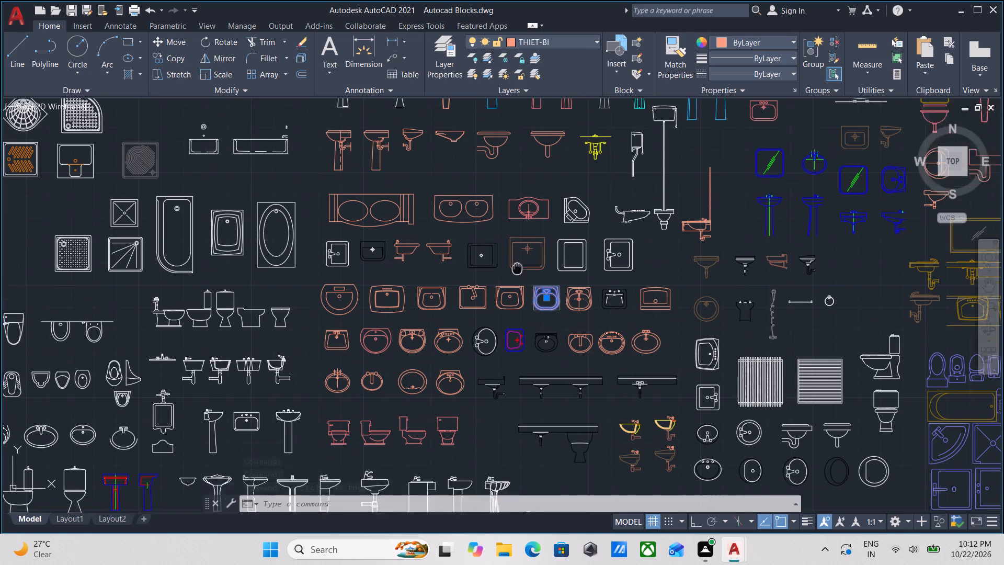
{"action": "middle_click_drag", "start_coordinate": [518, 255], "coordinate": [553, 186]}
{"action": "scroll", "coordinate": [427, 277], "scroll_direction": "up", "scroll_amount": 1}
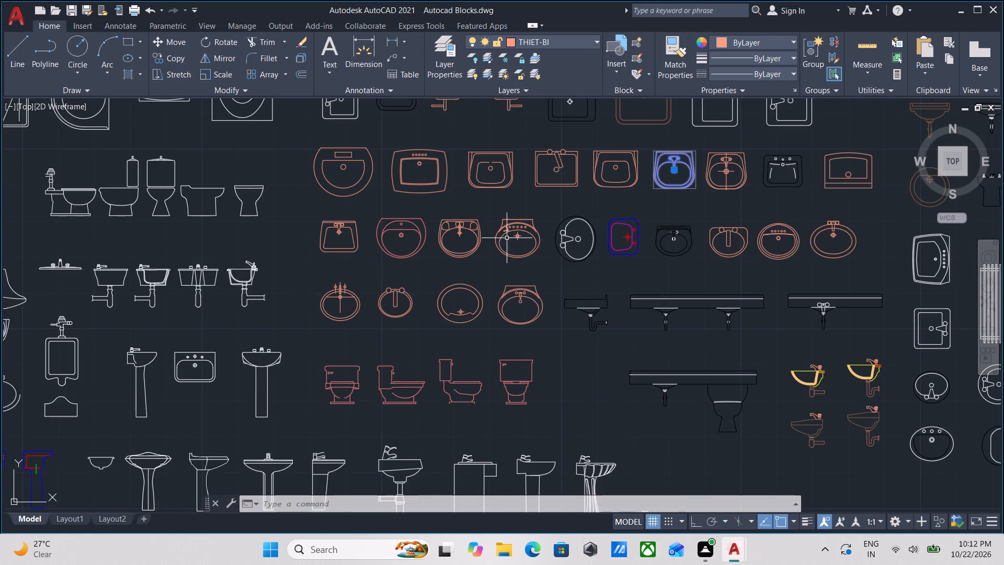
{"action": "middle_click_drag", "start_coordinate": [592, 272], "coordinate": [603, 221]}
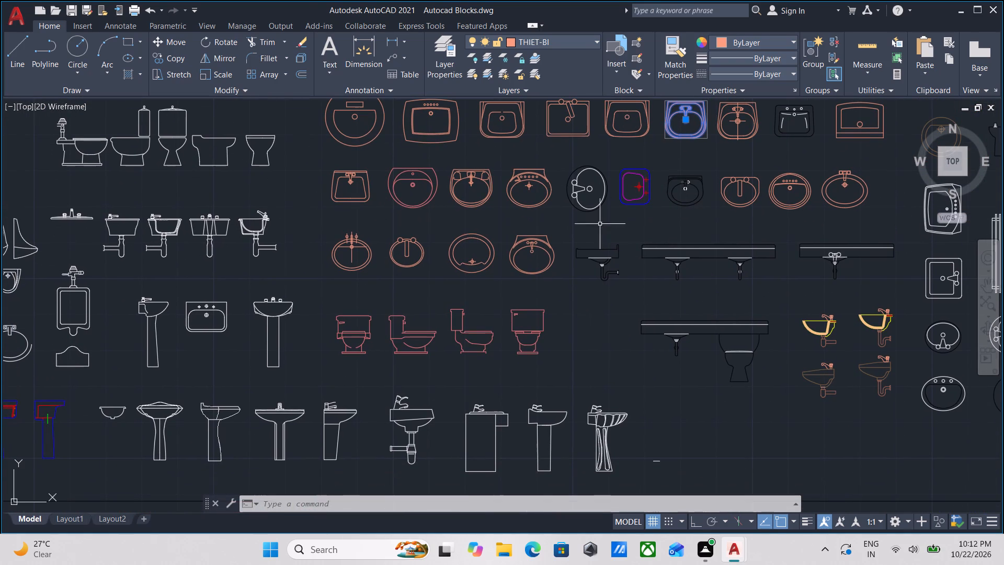
{"action": "middle_click_drag", "start_coordinate": [435, 243], "coordinate": [488, 355]}
{"action": "middle_click_drag", "start_coordinate": [421, 302], "coordinate": [462, 349]}
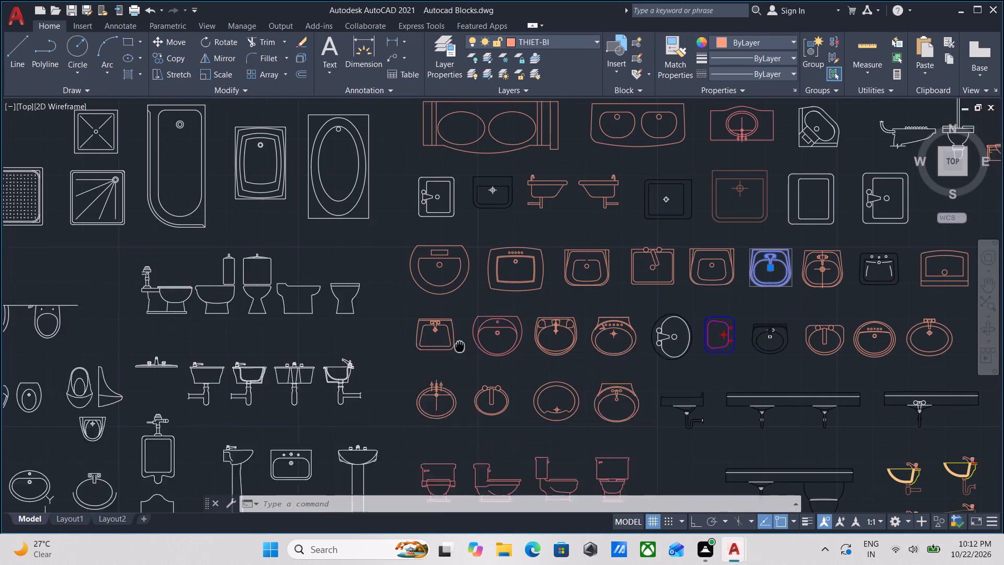
{"action": "middle_click_drag", "start_coordinate": [462, 349], "coordinate": [468, 360]}
{"action": "middle_click_drag", "start_coordinate": [476, 289], "coordinate": [475, 378]}
{"action": "scroll", "coordinate": [475, 378], "scroll_direction": "down", "scroll_amount": 1}
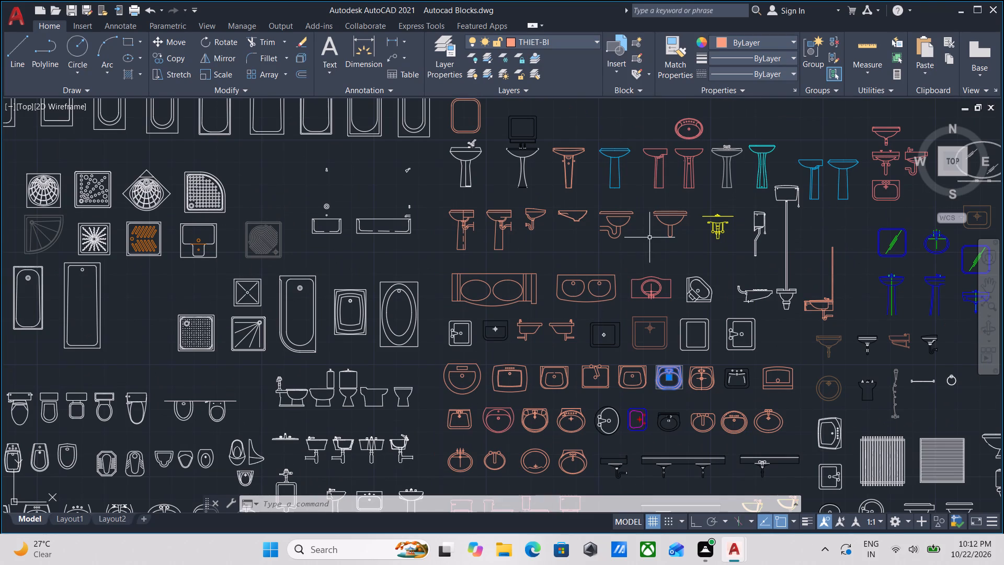
{"action": "middle_click_drag", "start_coordinate": [650, 237], "coordinate": [497, 228]}
{"action": "scroll", "coordinate": [672, 224], "scroll_direction": "down", "scroll_amount": 1}
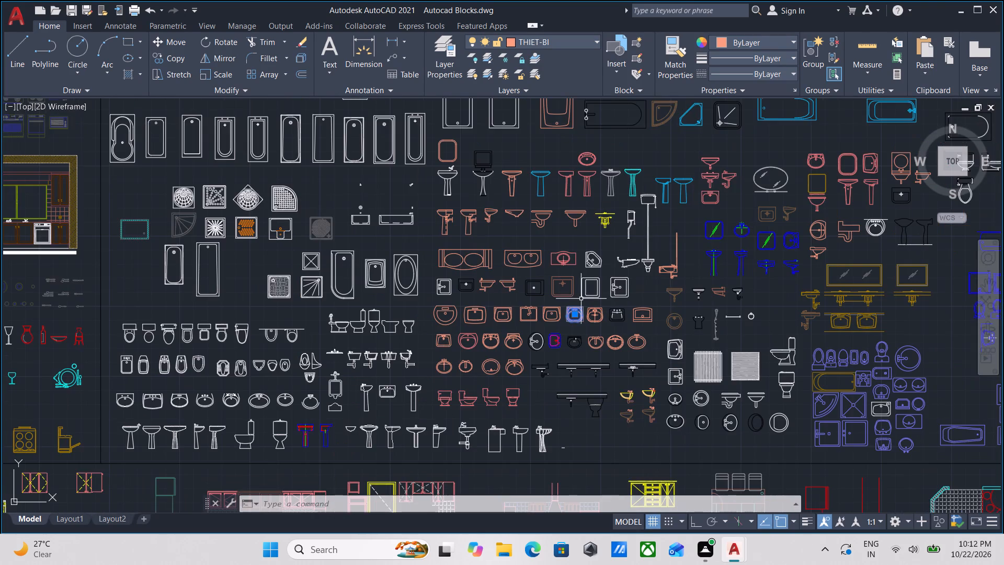
{"action": "middle_click_drag", "start_coordinate": [581, 299], "coordinate": [627, 223]}
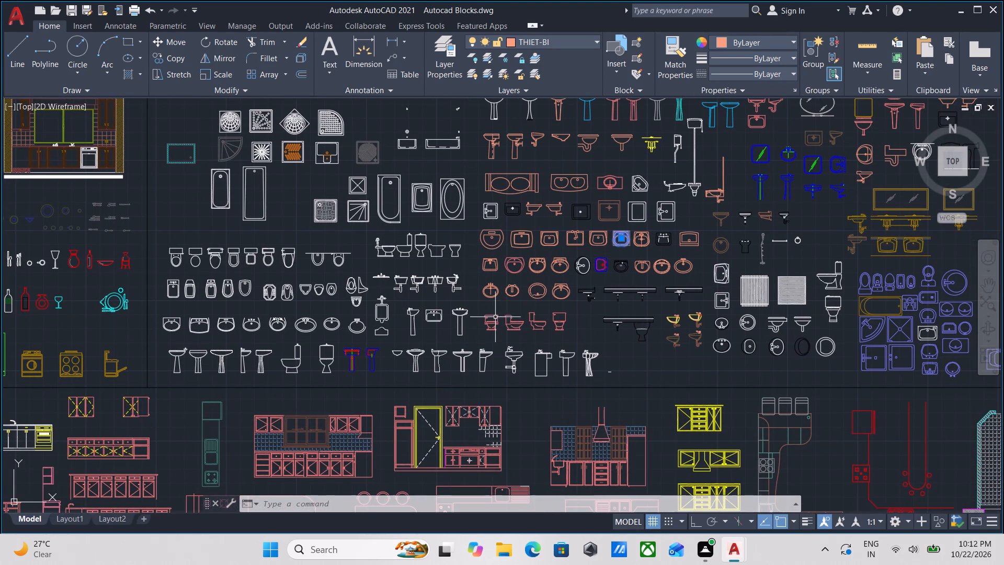
{"action": "scroll", "coordinate": [535, 297], "scroll_direction": "up", "scroll_amount": 1}
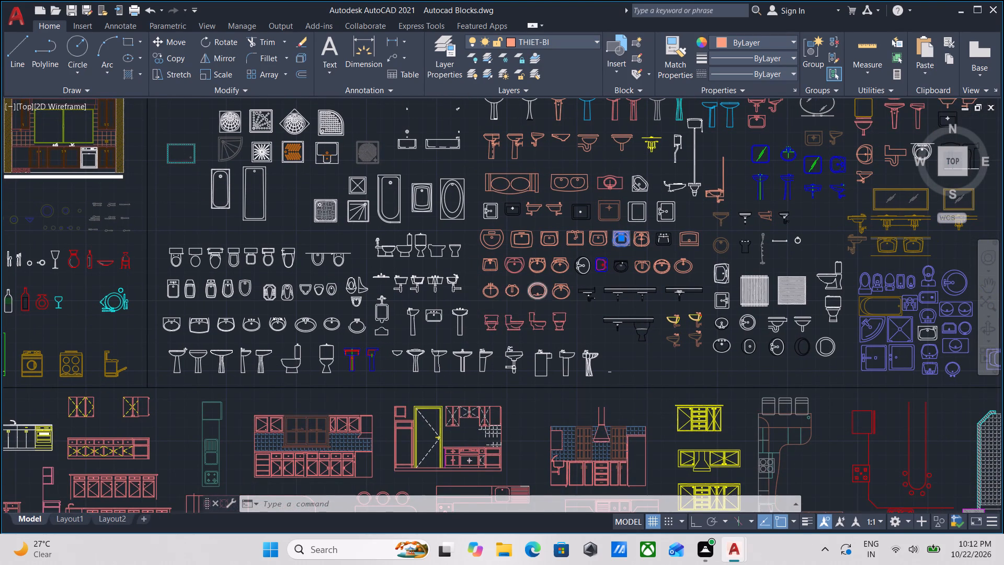
{"action": "scroll", "coordinate": [535, 297], "scroll_direction": "up", "scroll_amount": 1}
{"action": "middle_click_drag", "start_coordinate": [551, 311], "coordinate": [551, 228]}
{"action": "scroll", "coordinate": [550, 277], "scroll_direction": "down", "scroll_amount": 2}
{"action": "middle_click_drag", "start_coordinate": [550, 278], "coordinate": [550, 278]}
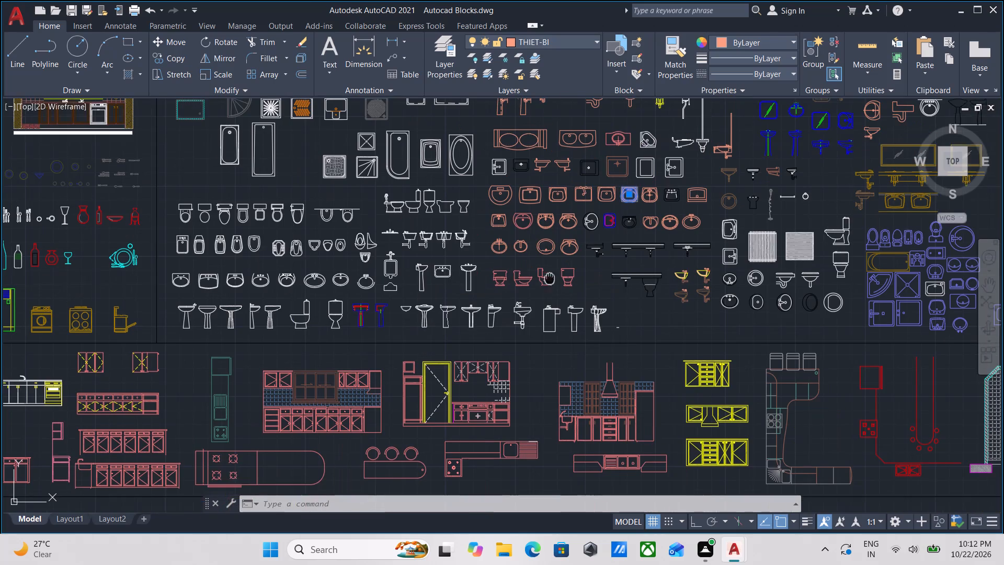
{"action": "middle_click_drag", "start_coordinate": [550, 278], "coordinate": [550, 289]}
Compare the plan-view toilets with the other bathroom fixtures in the library to find a suitable toilet.
{"action": "middle_click_drag", "start_coordinate": [378, 264], "coordinate": [563, 259]}
{"action": "scroll", "coordinate": [367, 253], "scroll_direction": "up", "scroll_amount": 2}
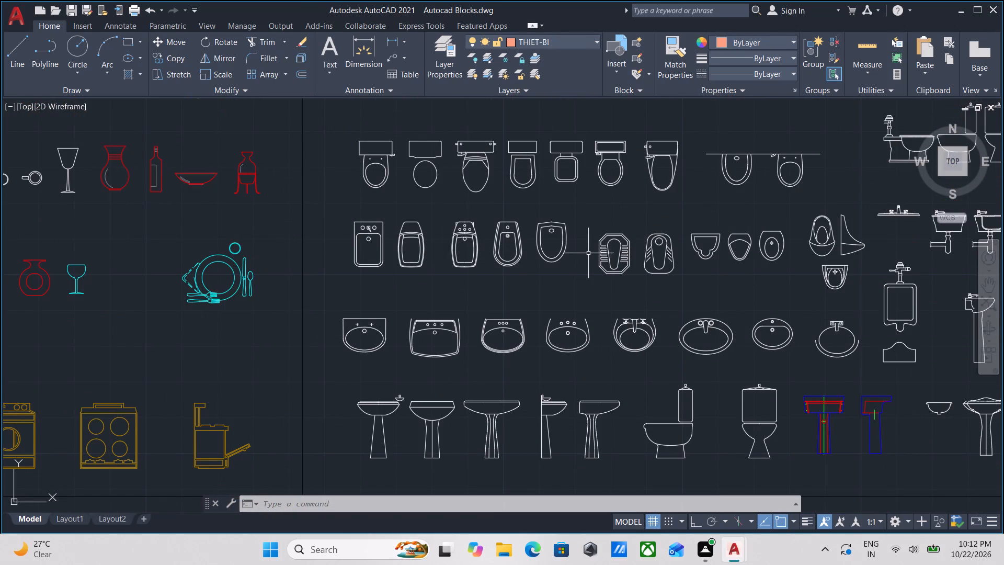
{"action": "middle_click_drag", "start_coordinate": [691, 281], "coordinate": [524, 272]}
{"action": "middle_click_drag", "start_coordinate": [612, 287], "coordinate": [574, 275]}
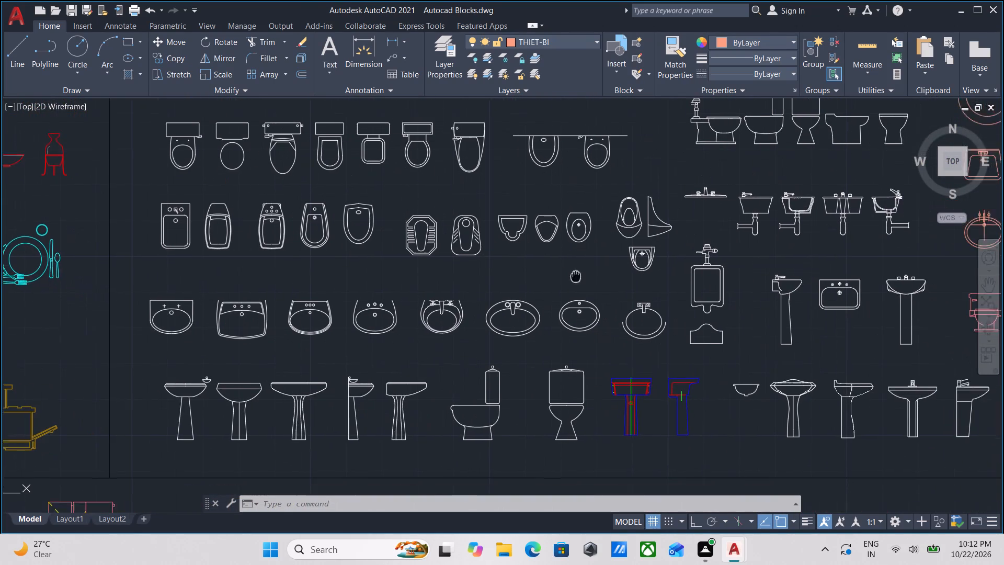
{"action": "middle_click_drag", "start_coordinate": [574, 275], "coordinate": [550, 270]}
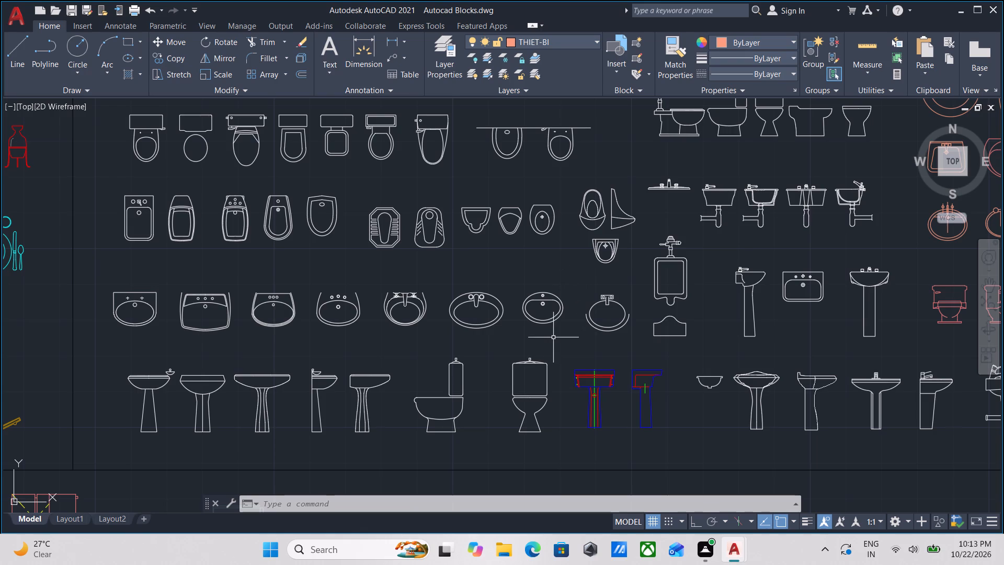
{"action": "scroll", "coordinate": [529, 333], "scroll_direction": "down", "scroll_amount": 2}
{"action": "middle_click_drag", "start_coordinate": [619, 255], "coordinate": [437, 265]}
{"action": "middle_click_drag", "start_coordinate": [642, 269], "coordinate": [539, 255]}
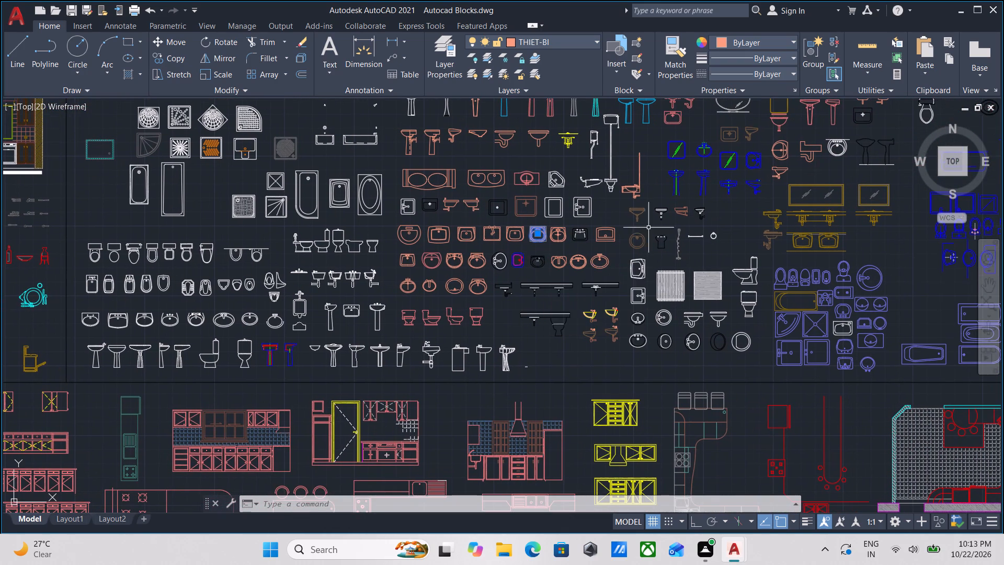
{"action": "middle_click_drag", "start_coordinate": [648, 228], "coordinate": [566, 264]}
{"action": "middle_click_drag", "start_coordinate": [679, 203], "coordinate": [631, 227]}
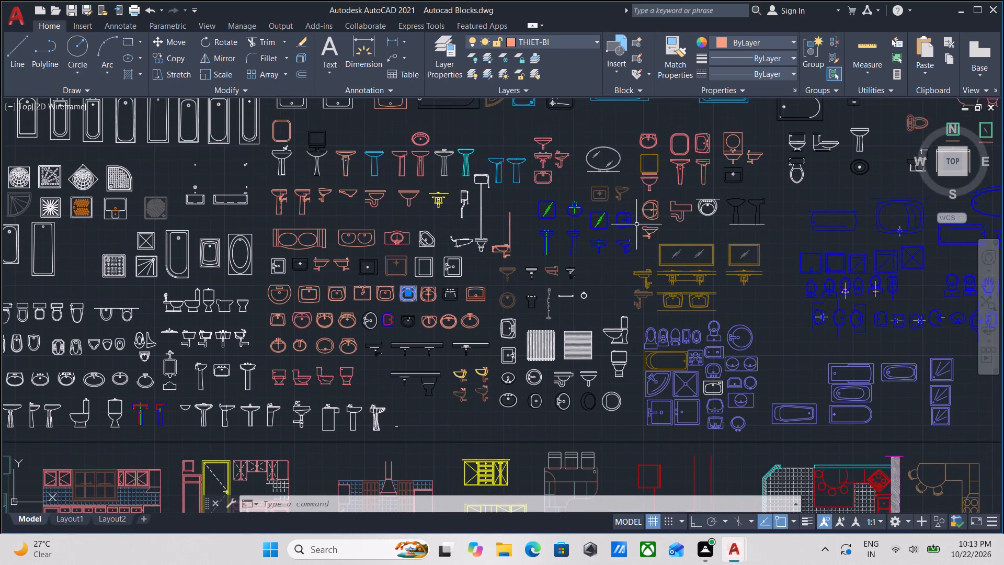
{"action": "middle_click_drag", "start_coordinate": [488, 241], "coordinate": [542, 224]}
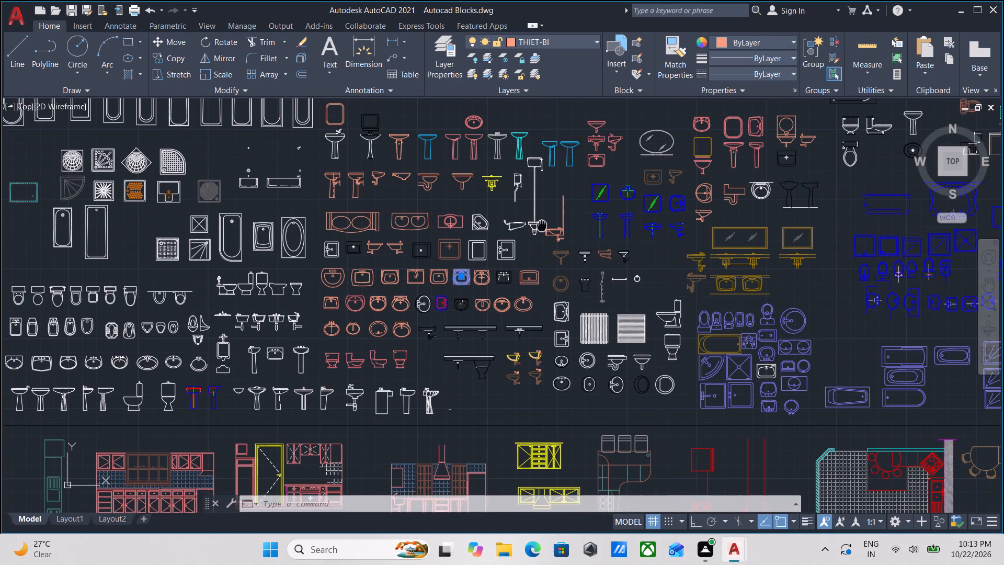
{"action": "middle_click_drag", "start_coordinate": [542, 224], "coordinate": [560, 207]}
{"action": "middle_click_drag", "start_coordinate": [419, 261], "coordinate": [565, 243]}
{"action": "middle_click_drag", "start_coordinate": [354, 269], "coordinate": [618, 265]}
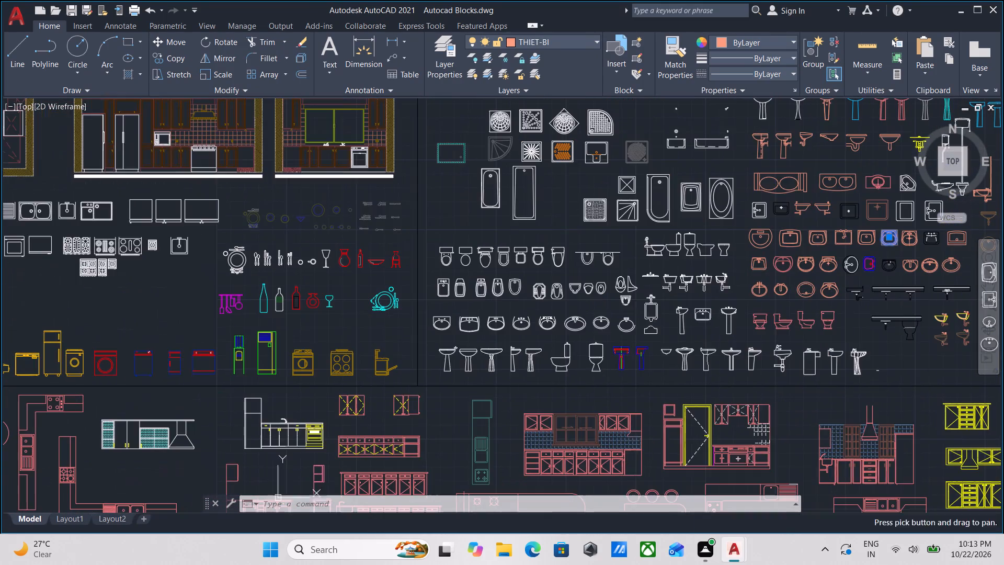
Add the plan-view toilet with the long tapered bowl to the selected washbasin and copy both to the clipboard.
{"action": "scroll", "coordinate": [521, 277], "scroll_direction": "up", "scroll_amount": 3}
{"action": "middle_click_drag", "start_coordinate": [556, 247], "coordinate": [551, 284]}
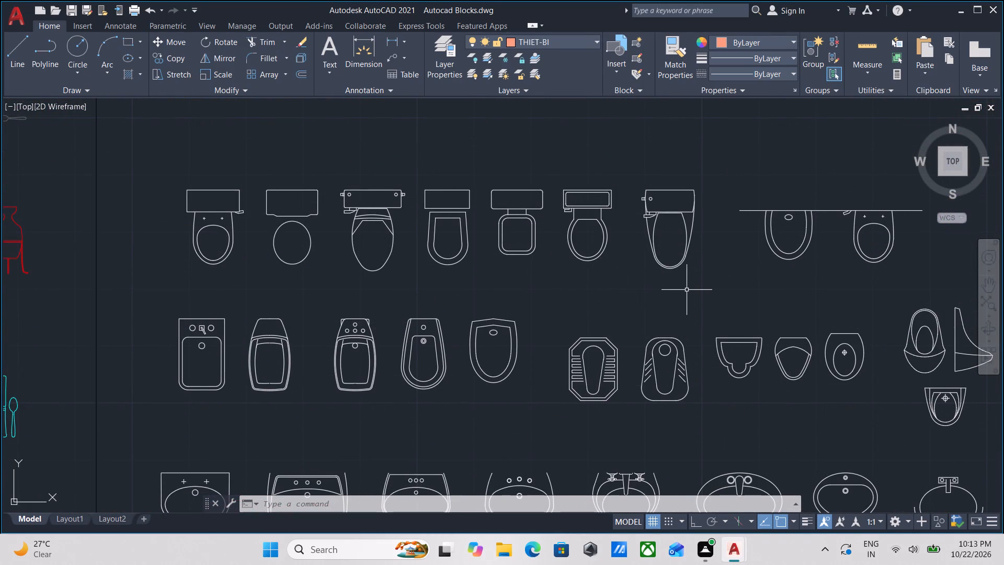
{"action": "left_click", "coordinate": [693, 290]}
{"action": "left_click", "coordinate": [666, 224]}
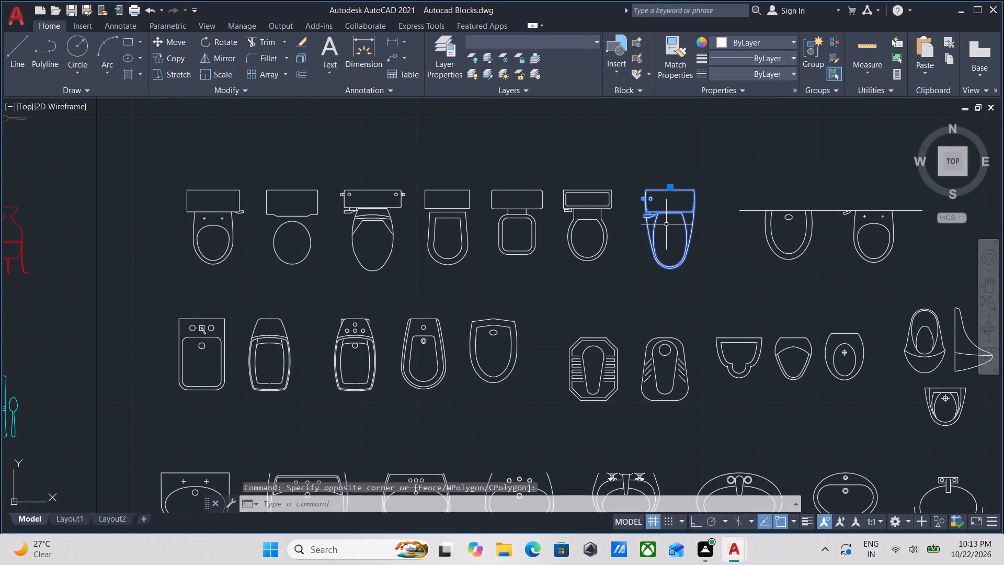
{"action": "key", "text": "ctrl+c"}
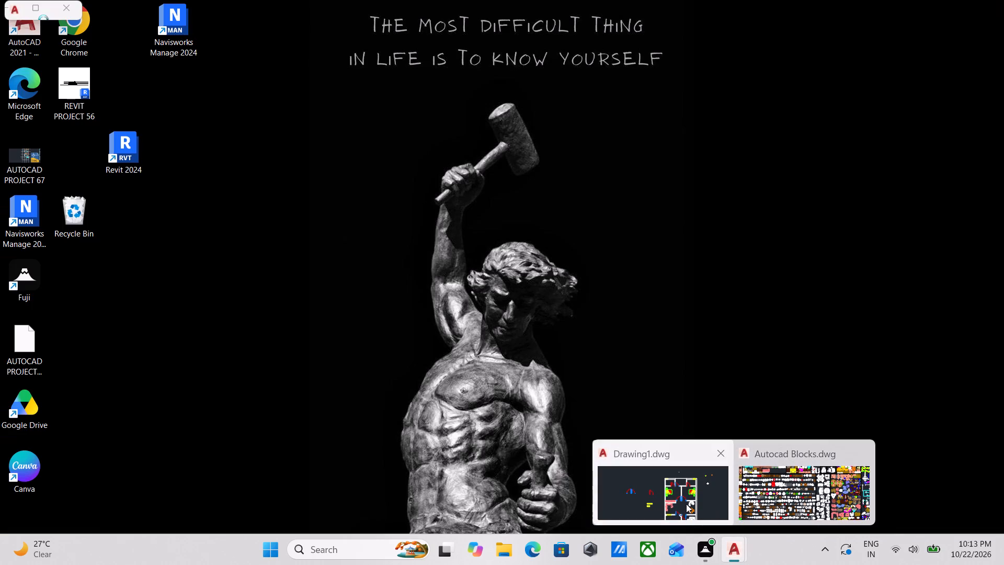
Switch to Drawing1 and paste the copied toilet and washbasin inside the floor plan's upper-left bathroom.
{"action": "left_click", "coordinate": [686, 504]}
{"action": "scroll", "coordinate": [534, 296], "scroll_direction": "up", "scroll_amount": 2}
{"action": "middle_click_drag", "start_coordinate": [534, 296], "coordinate": [564, 415]}
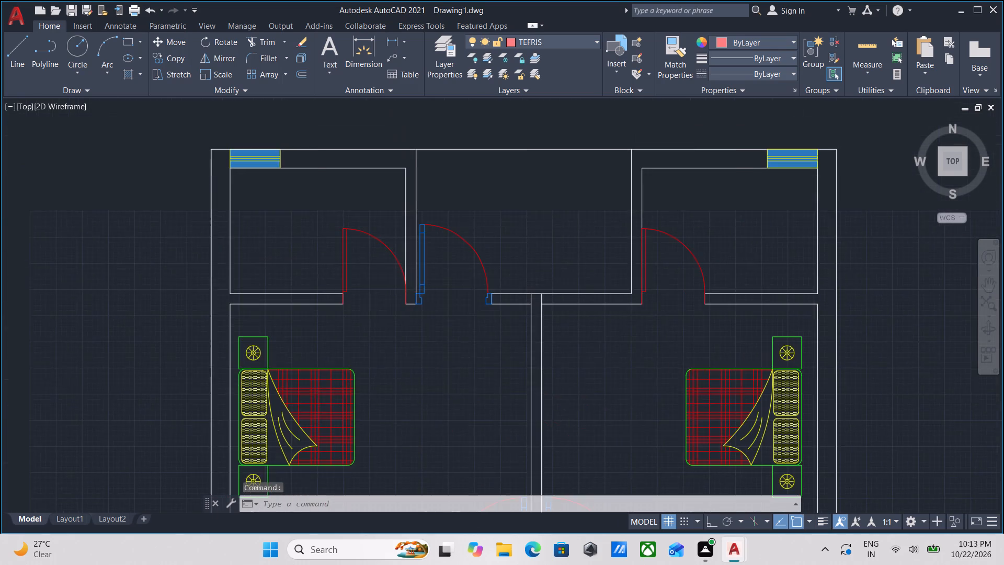
{"action": "middle_click_drag", "start_coordinate": [364, 254], "coordinate": [454, 350]}
{"action": "scroll", "coordinate": [375, 325], "scroll_direction": "up", "scroll_amount": 2}
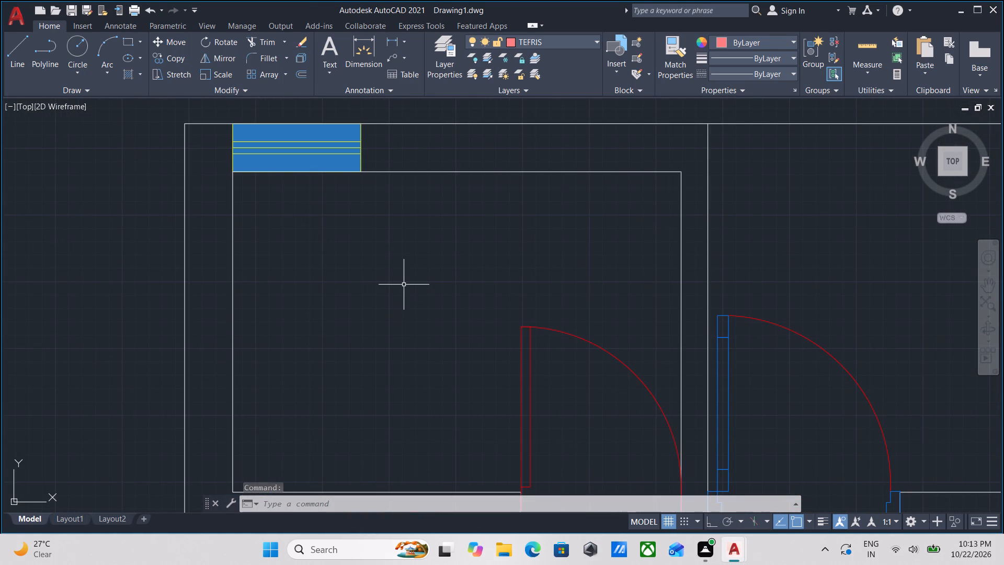
{"action": "key", "text": "ctrl+v"}
{"action": "left_click", "coordinate": [398, 279]}
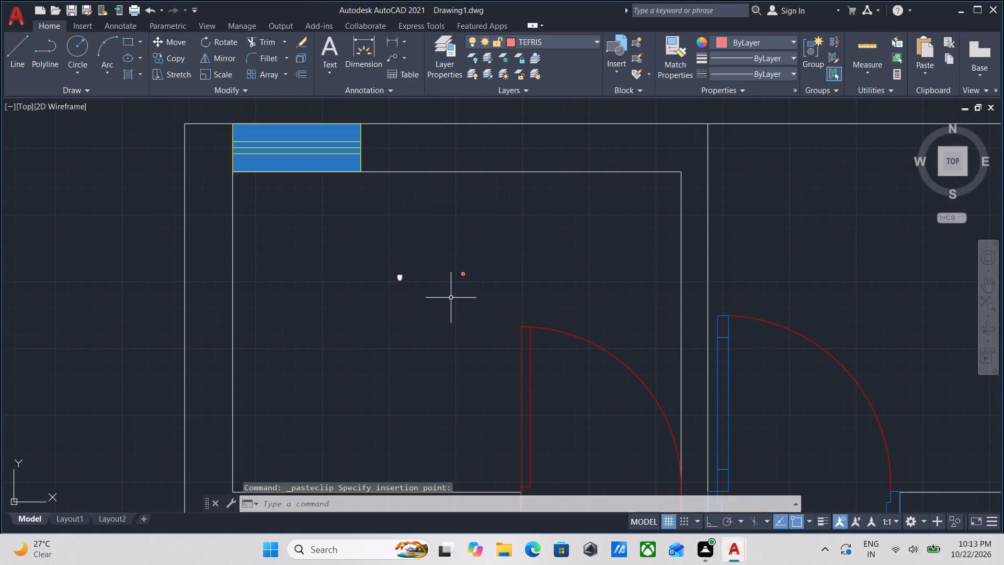
Rotate the pasted toilet 90 degrees about the midpoint of its cistern's back edge, with Ortho on.
{"action": "scroll", "coordinate": [451, 298], "scroll_direction": "up", "scroll_amount": 3}
{"action": "middle_click_drag", "start_coordinate": [424, 271], "coordinate": [582, 298]}
{"action": "scroll", "coordinate": [387, 282], "scroll_direction": "up", "scroll_amount": 2}
{"action": "scroll", "coordinate": [411, 275], "scroll_direction": "down", "scroll_amount": 2}
{"action": "middle_click_drag", "start_coordinate": [412, 275], "coordinate": [466, 321]}
{"action": "scroll", "coordinate": [466, 321], "scroll_direction": "up", "scroll_amount": 1}
{"action": "left_click_drag", "start_coordinate": [489, 319], "coordinate": [472, 285]}
{"action": "left_click", "coordinate": [418, 236]}
{"action": "scroll", "coordinate": [469, 251], "scroll_direction": "down", "scroll_amount": 3}
{"action": "middle_click_drag", "start_coordinate": [469, 253], "coordinate": [469, 300]}
{"action": "scroll", "coordinate": [477, 306], "scroll_direction": "down", "scroll_amount": 2}
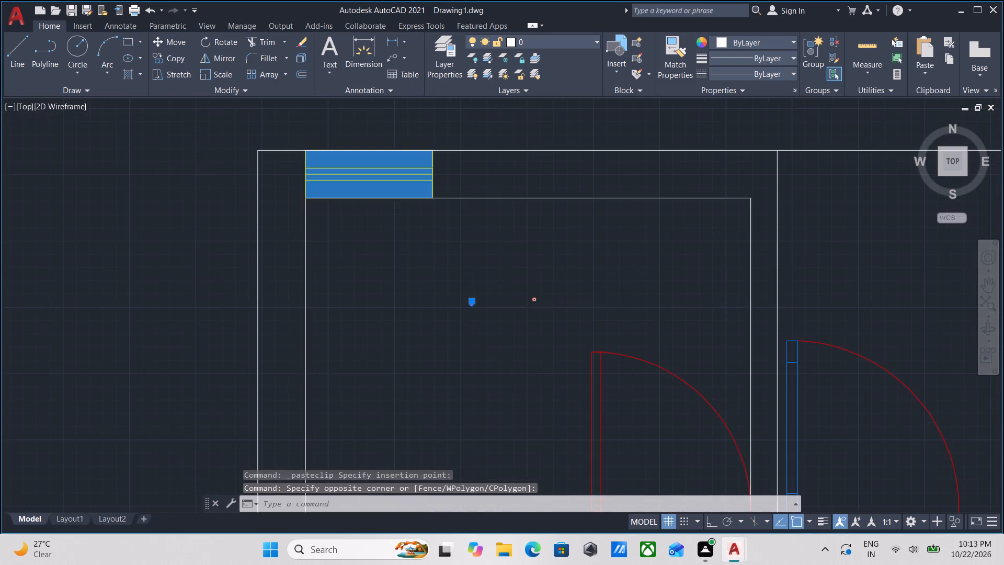
{"action": "scroll", "coordinate": [486, 306], "scroll_direction": "up", "scroll_amount": 2}
{"action": "key", "text": "r"}
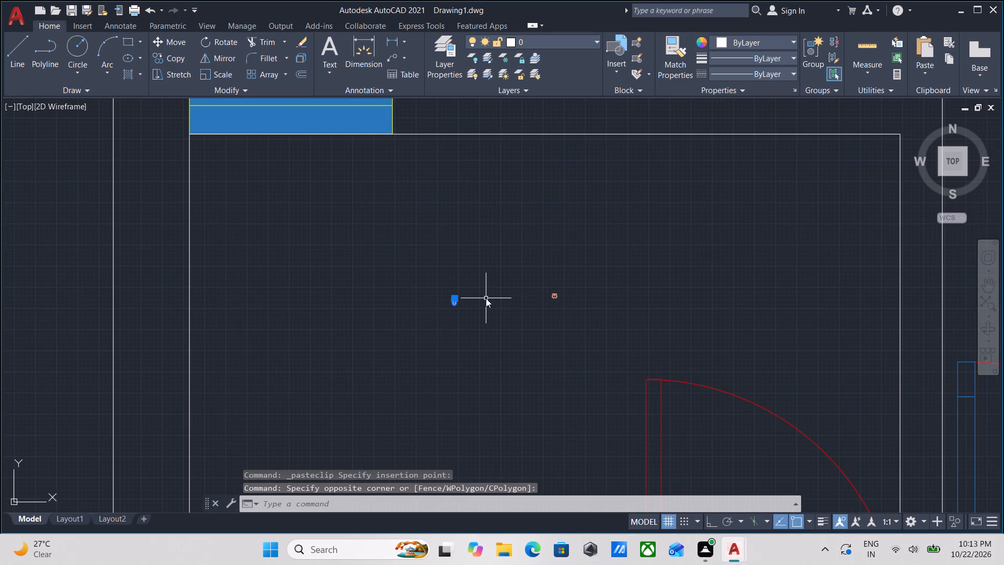
{"action": "key", "text": "o"}
{"action": "key", "text": "Return"}
{"action": "scroll", "coordinate": [451, 301], "scroll_direction": "up", "scroll_amount": 3}
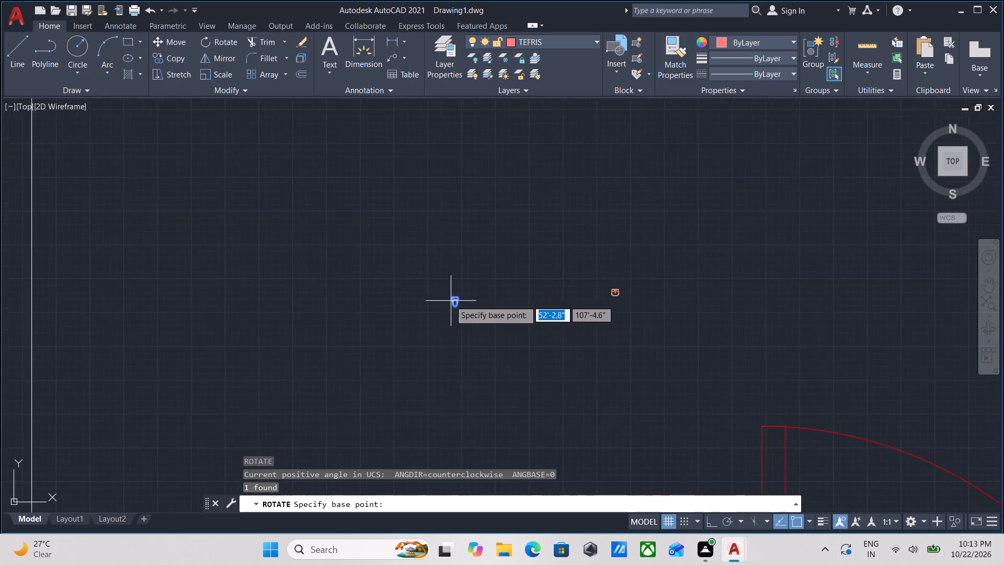
{"action": "scroll", "coordinate": [448, 299], "scroll_direction": "up", "scroll_amount": 7}
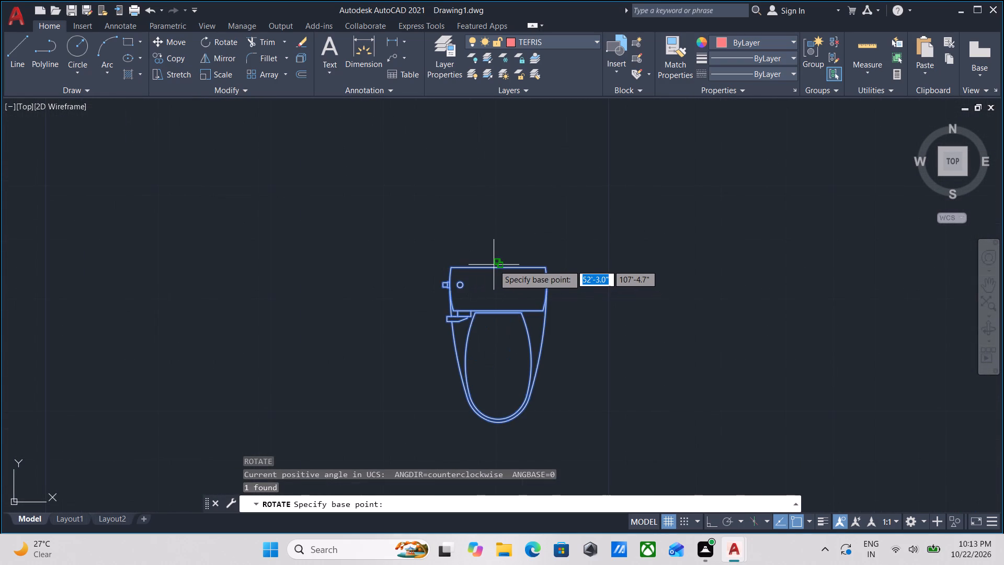
{"action": "left_click", "coordinate": [497, 267]}
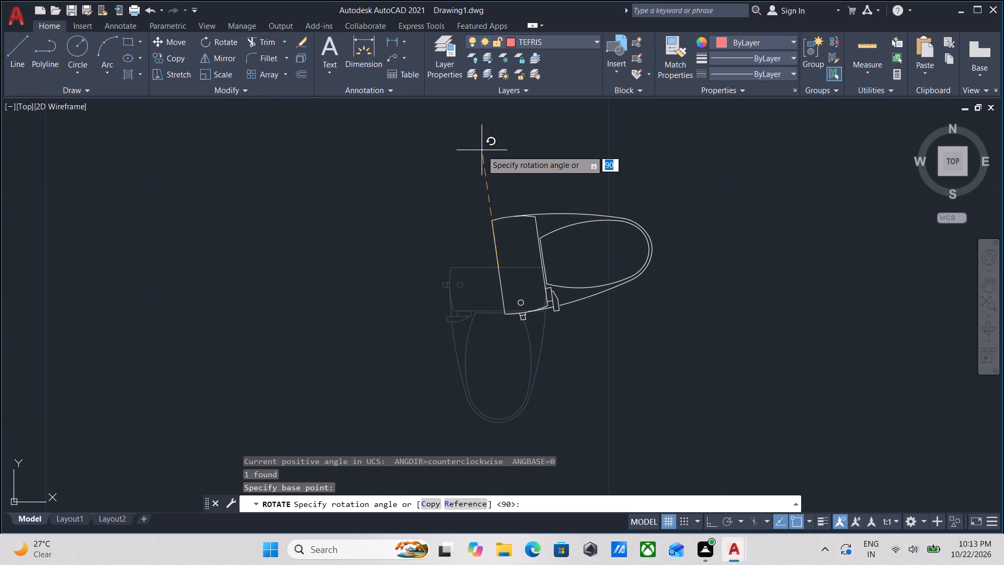
{"action": "key", "text": "F8"}
{"action": "left_click", "coordinate": [507, 137]}
Move the toilet by its back midpoint onto the inner face of the bathroom's left wall.
{"action": "scroll", "coordinate": [600, 279], "scroll_direction": "down", "scroll_amount": 2}
{"action": "middle_click_drag", "start_coordinate": [538, 232], "coordinate": [502, 209]}
{"action": "scroll", "coordinate": [502, 209], "scroll_direction": "up", "scroll_amount": 1}
{"action": "left_click_drag", "start_coordinate": [634, 326], "coordinate": [573, 283]}
{"action": "left_click", "coordinate": [528, 253]}
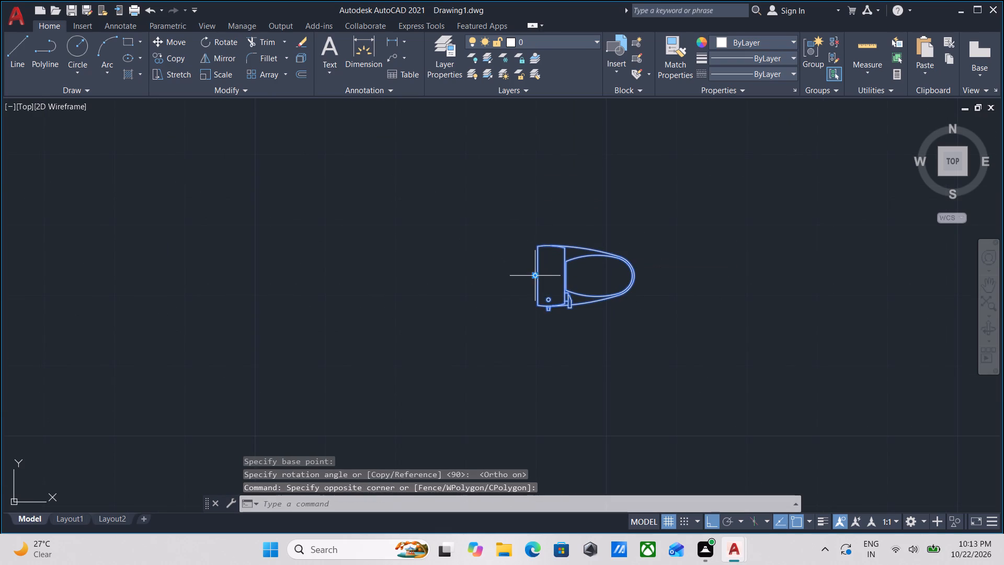
{"action": "left_click", "coordinate": [535, 276]}
{"action": "scroll", "coordinate": [394, 264], "scroll_direction": "down", "scroll_amount": 2}
{"action": "middle_click_drag", "start_coordinate": [394, 264], "coordinate": [745, 152]}
{"action": "scroll", "coordinate": [572, 192], "scroll_direction": "down", "scroll_amount": 7}
{"action": "middle_click_drag", "start_coordinate": [460, 200], "coordinate": [462, 200]}
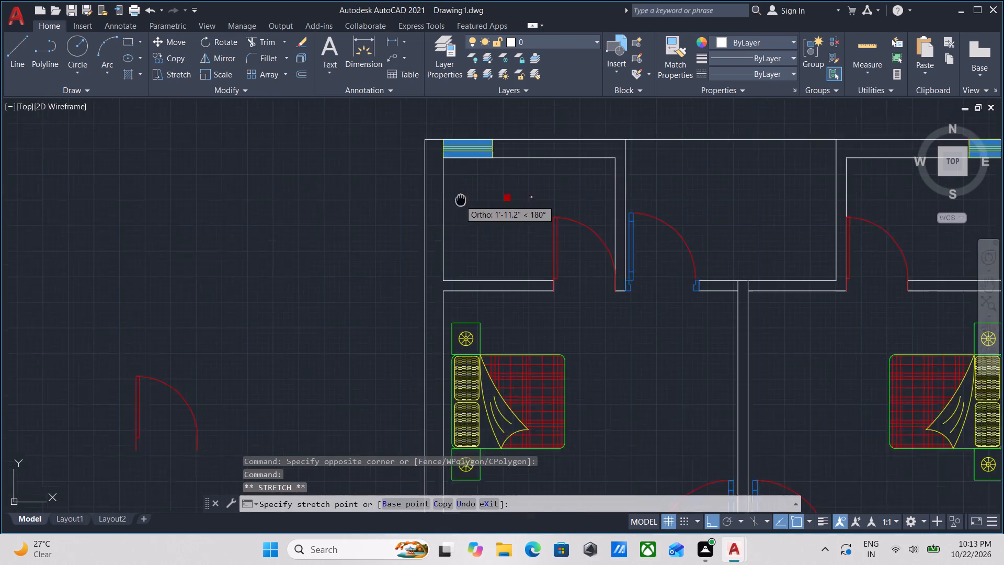
{"action": "middle_click_drag", "start_coordinate": [462, 200], "coordinate": [522, 218]}
{"action": "scroll", "coordinate": [513, 221], "scroll_direction": "up", "scroll_amount": 6}
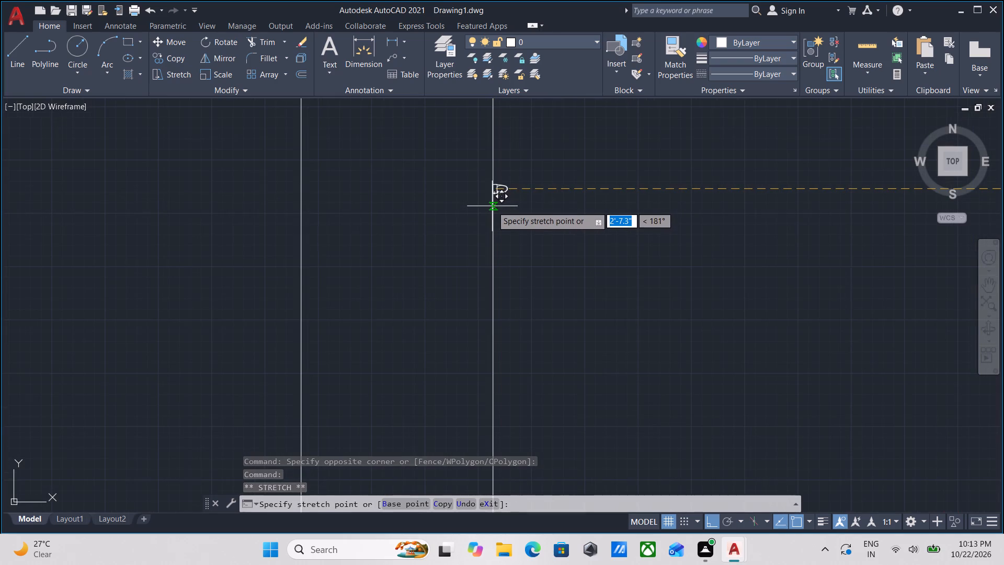
{"action": "left_click", "coordinate": [493, 198]}
{"action": "scroll", "coordinate": [493, 198], "scroll_direction": "up", "scroll_amount": 2}
{"action": "key", "text": "Escape"}
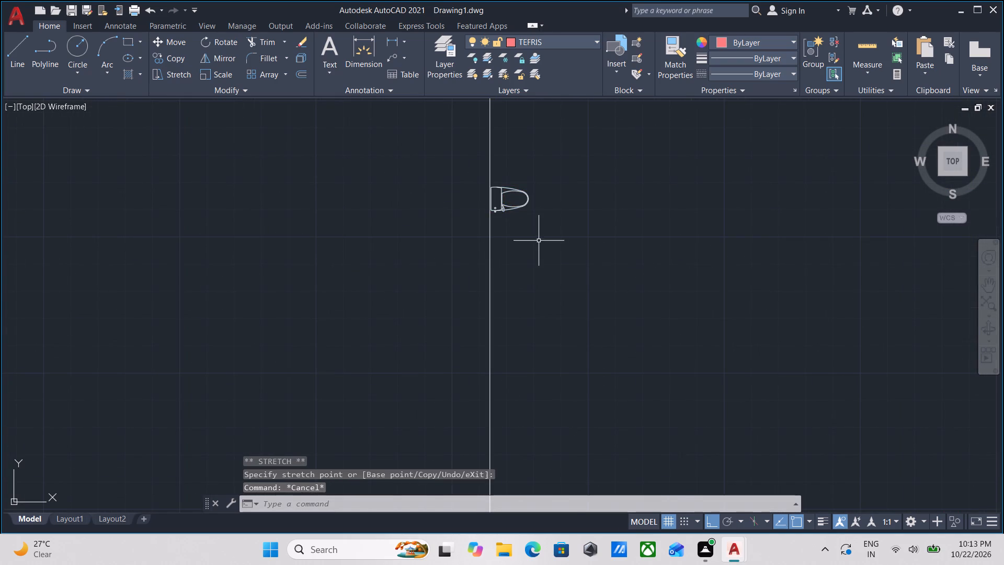
Scale the toilet by reference from the upper corner of its cistern's back edge, making that edge 1' long.
{"action": "left_click_drag", "start_coordinate": [539, 241], "coordinate": [518, 213]}
{"action": "left_click", "coordinate": [488, 172]}
{"action": "scroll", "coordinate": [518, 213], "scroll_direction": "up", "scroll_amount": 2}
{"action": "key", "text": "Escape"}
{"action": "left_click_drag", "start_coordinate": [531, 233], "coordinate": [524, 222]}
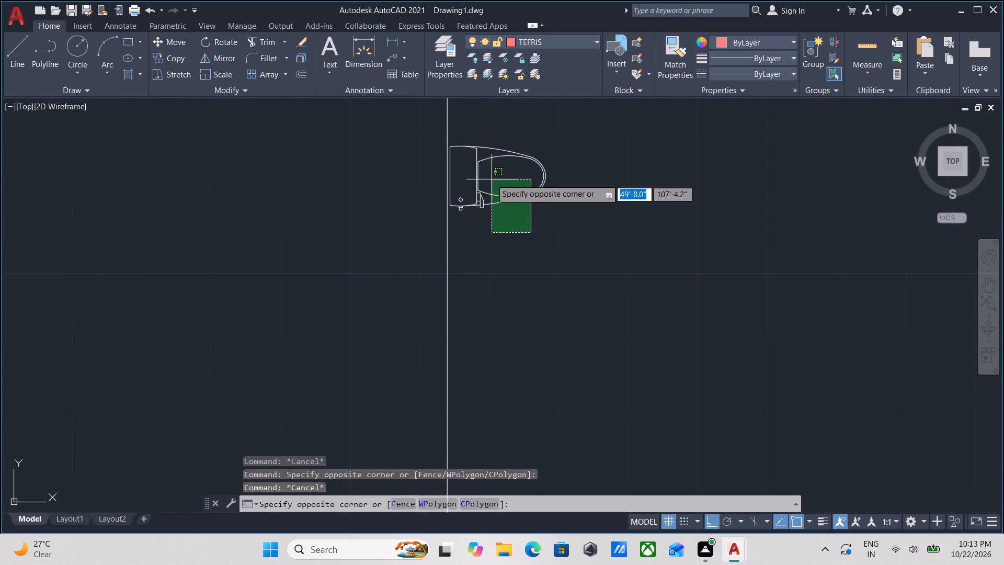
{"action": "left_click", "coordinate": [491, 179]}
{"action": "type", "text": "SCA"}
{"action": "key", "text": "Return"}
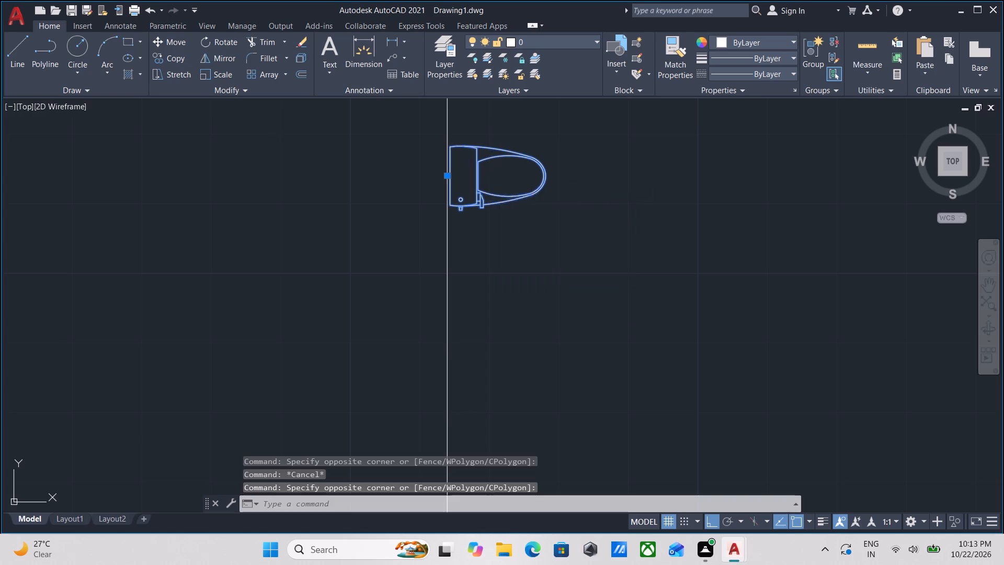
{"action": "scroll", "coordinate": [454, 160], "scroll_direction": "up", "scroll_amount": 3}
{"action": "left_click", "coordinate": [436, 112]}
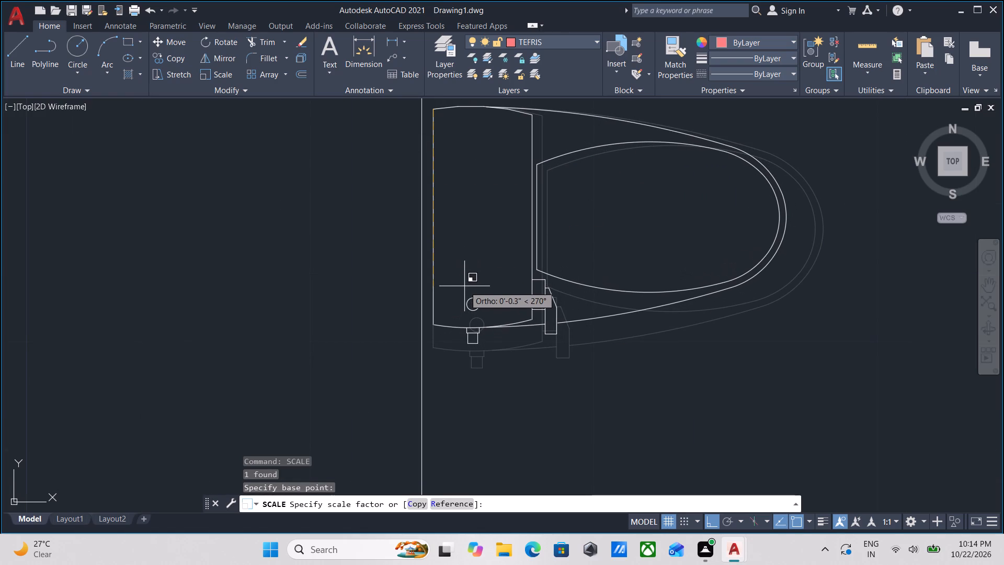
{"action": "key", "text": "r"}
{"action": "key", "text": "Return"}
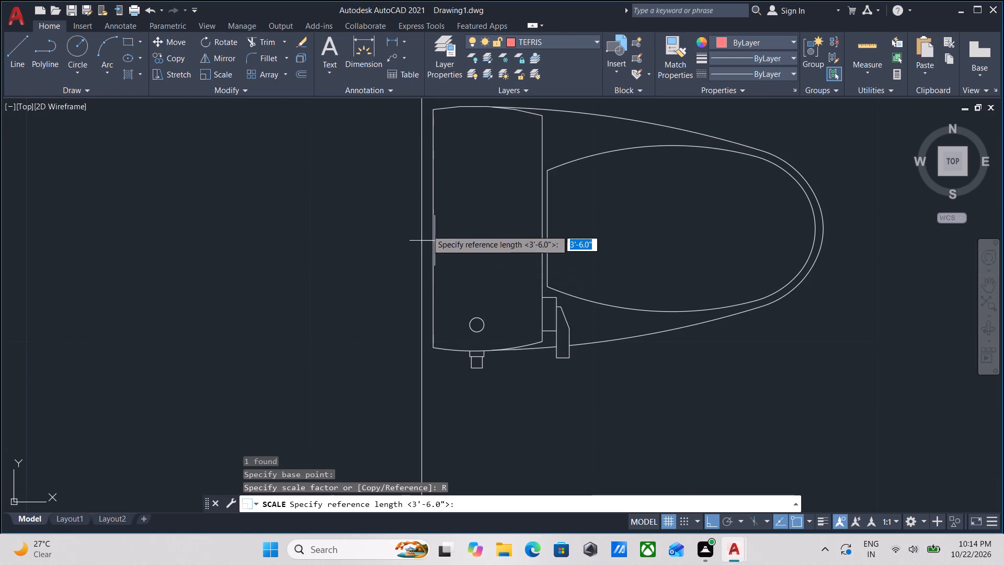
{"action": "scroll", "coordinate": [412, 209], "scroll_direction": "down", "scroll_amount": 1}
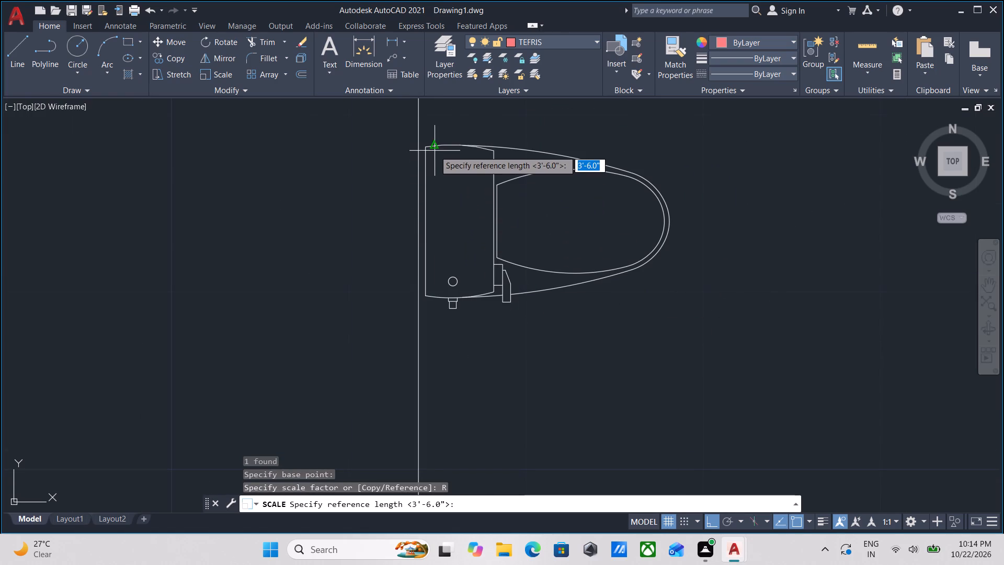
{"action": "left_click", "coordinate": [423, 151]}
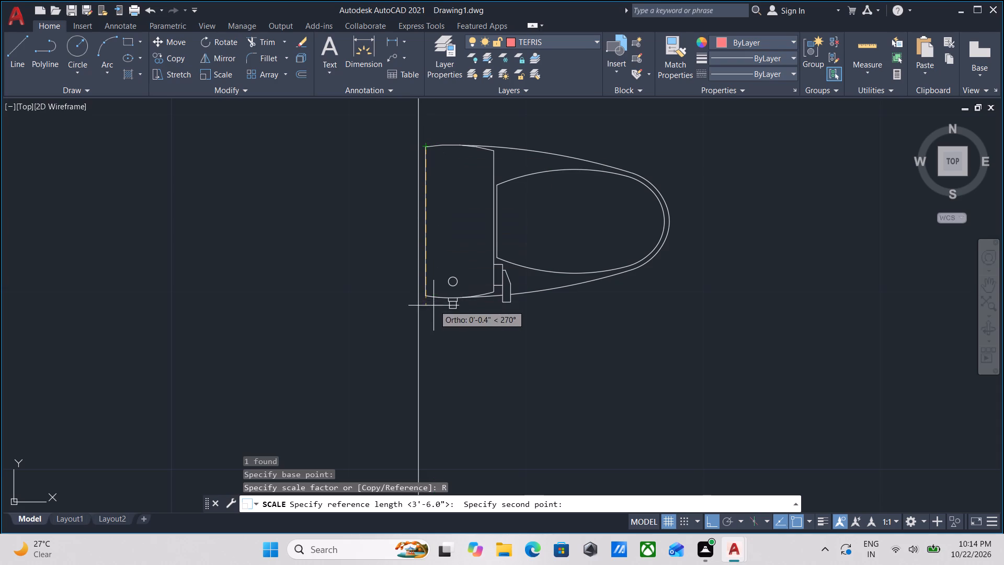
{"action": "left_click", "coordinate": [425, 296]}
{"action": "scroll", "coordinate": [425, 296], "scroll_direction": "down", "scroll_amount": 3}
{"action": "middle_click_drag", "start_coordinate": [425, 296], "coordinate": [442, 238]}
{"action": "middle_click_drag", "start_coordinate": [446, 343], "coordinate": [463, 251]}
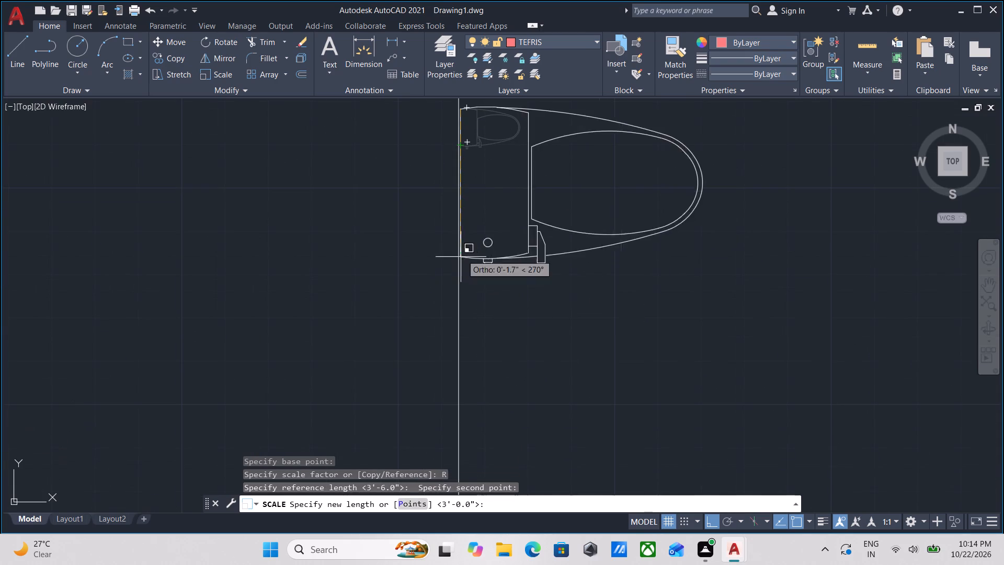
{"action": "type", "text": "1'"}
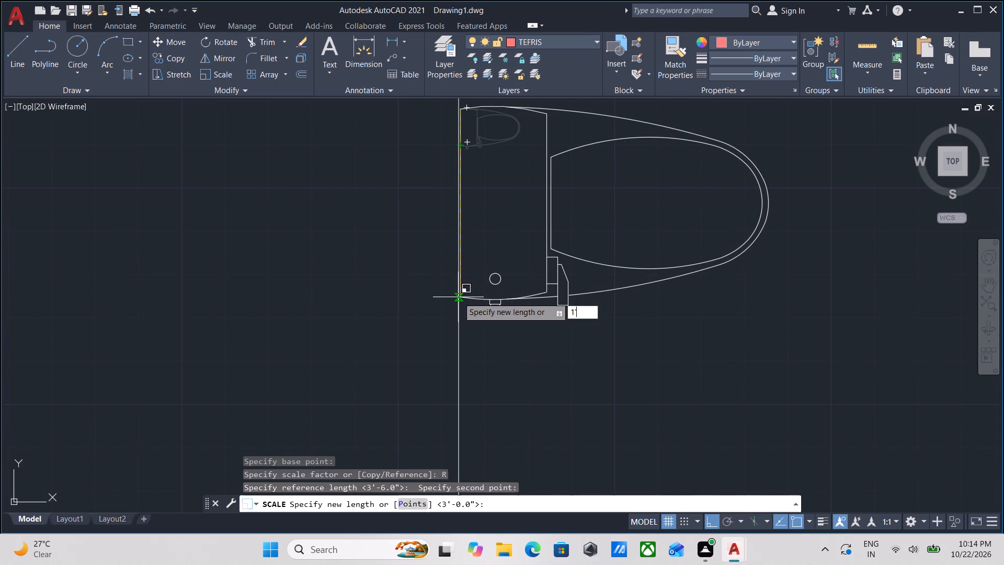
{"action": "key", "text": "Return"}
Group all the loose linework of the small pasted washbasin in the upper-left bathroom.
{"action": "scroll", "coordinate": [527, 293], "scroll_direction": "down", "scroll_amount": 7}
{"action": "middle_click_drag", "start_coordinate": [610, 297], "coordinate": [580, 240]}
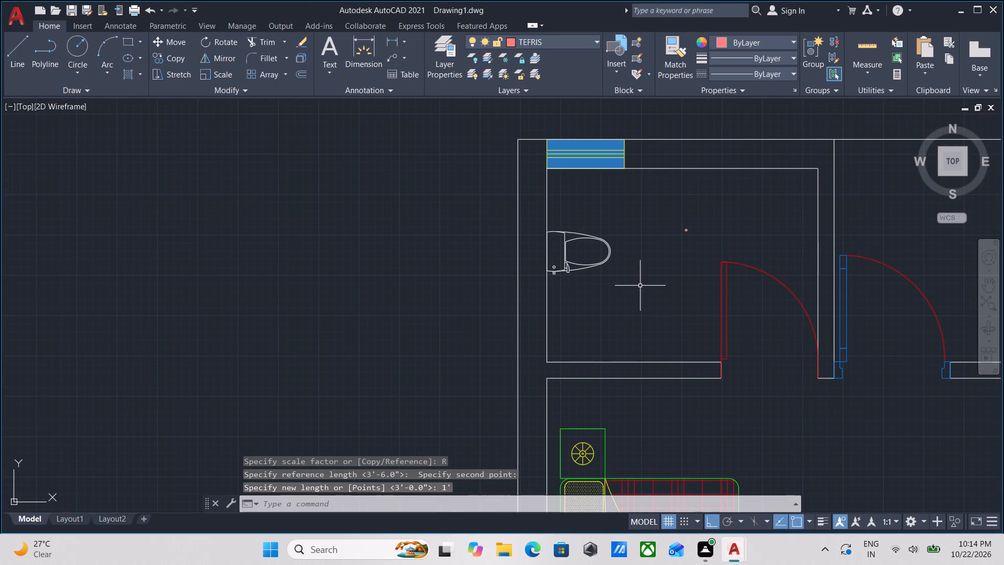
{"action": "middle_click_drag", "start_coordinate": [640, 286], "coordinate": [573, 288]}
{"action": "scroll", "coordinate": [589, 272], "scroll_direction": "down", "scroll_amount": 2}
{"action": "middle_click_drag", "start_coordinate": [585, 273], "coordinate": [522, 289]}
{"action": "scroll", "coordinate": [540, 270], "scroll_direction": "up", "scroll_amount": 5}
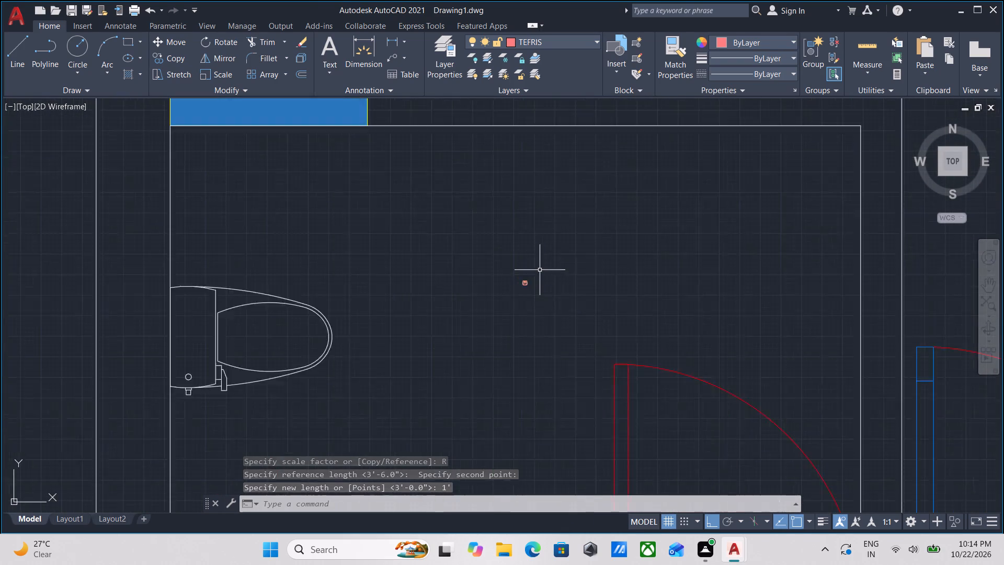
{"action": "scroll", "coordinate": [532, 318], "scroll_direction": "up", "scroll_amount": 6}
{"action": "left_click_drag", "start_coordinate": [512, 230], "coordinate": [500, 233]}
{"action": "left_click", "coordinate": [371, 250]}
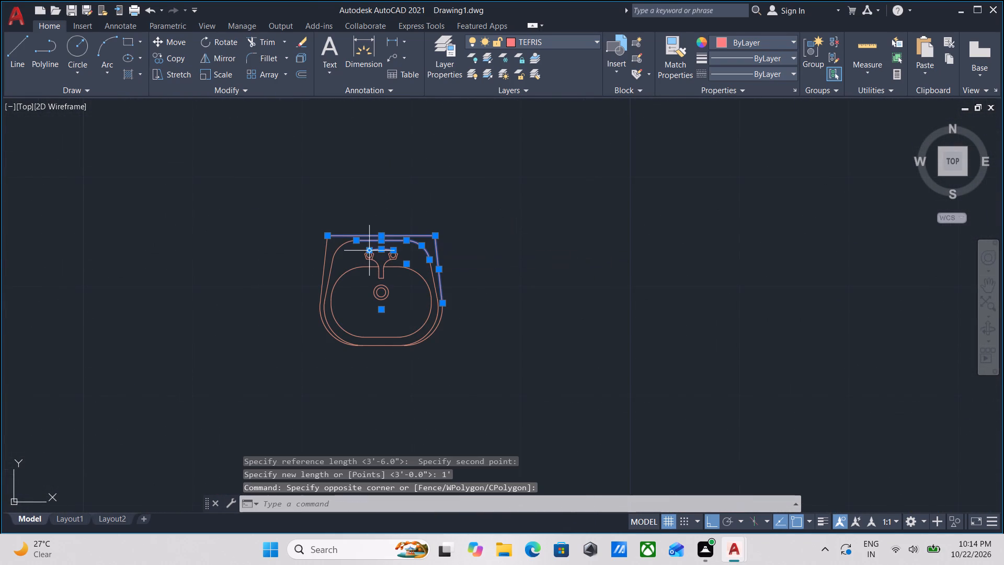
{"action": "key", "text": "Escape"}
{"action": "left_click", "coordinate": [504, 365]}
{"action": "left_click", "coordinate": [282, 194]}
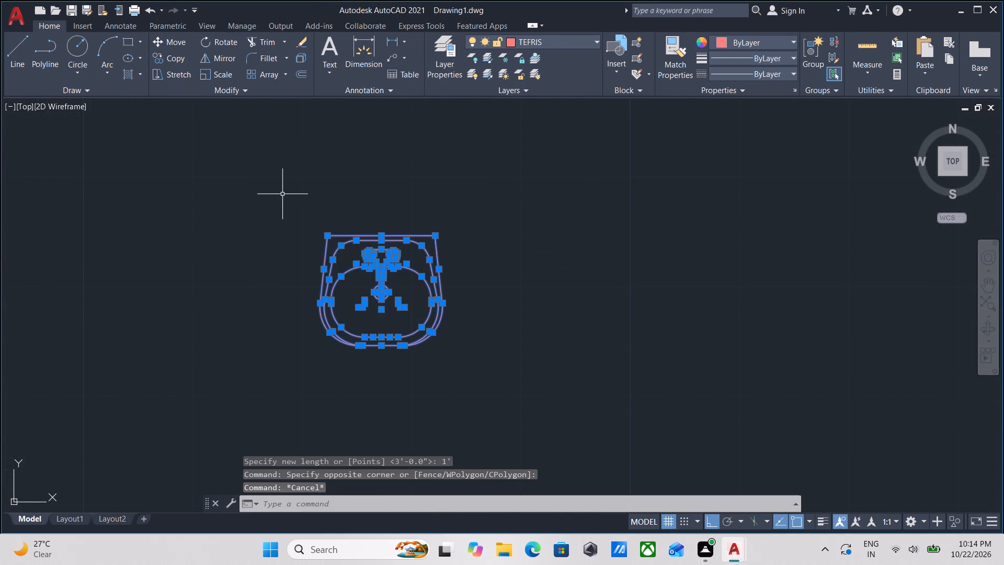
{"action": "key", "text": "g"}
{"action": "key", "text": "Return"}
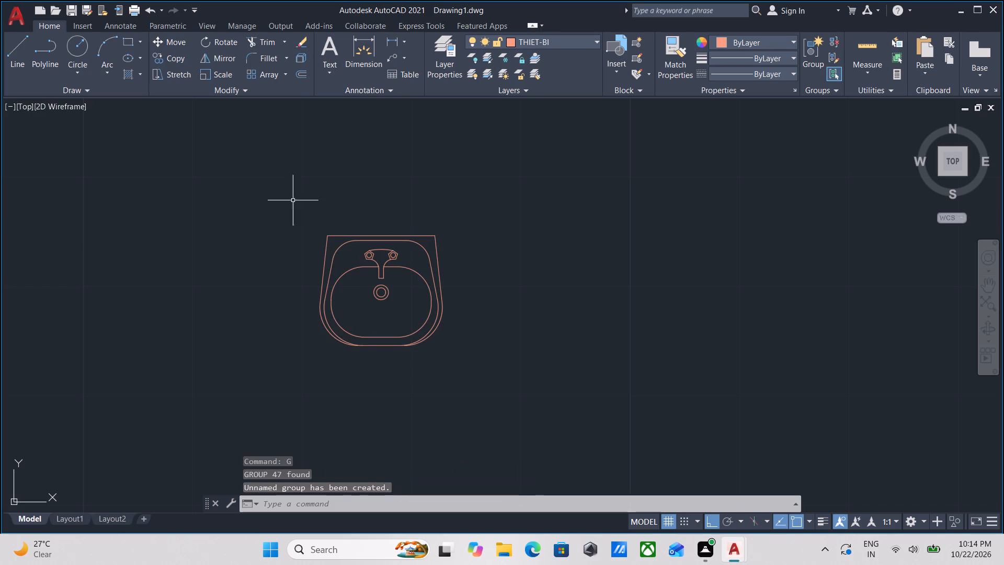
Scale the grouped washbasin by reference from its back-left corner, making its straight back edge 1' long.
{"action": "left_click_drag", "start_coordinate": [478, 321], "coordinate": [466, 317]}
{"action": "left_click", "coordinate": [414, 292]}
{"action": "scroll", "coordinate": [438, 285], "scroll_direction": "down", "scroll_amount": 1}
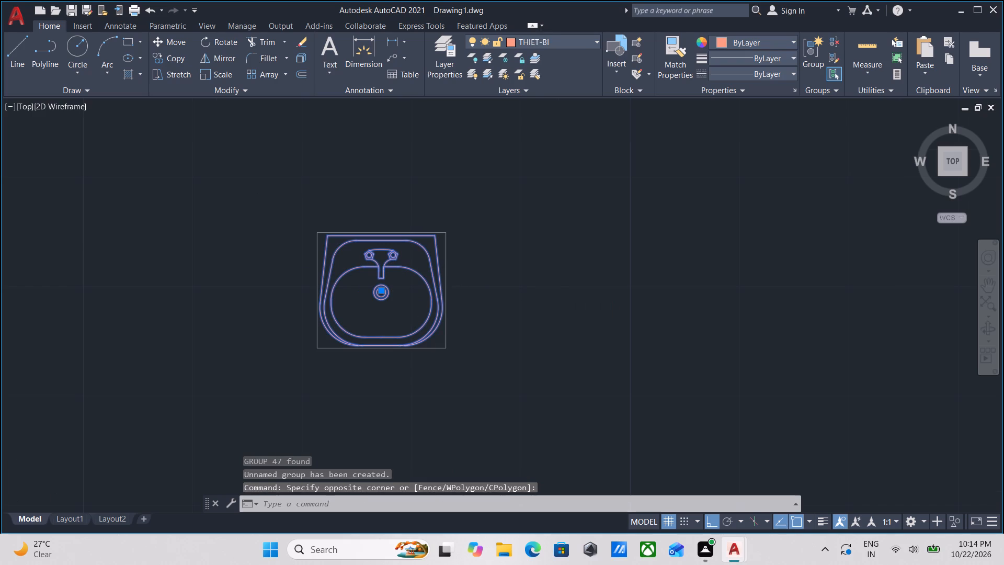
{"action": "type", "text": "SCA"}
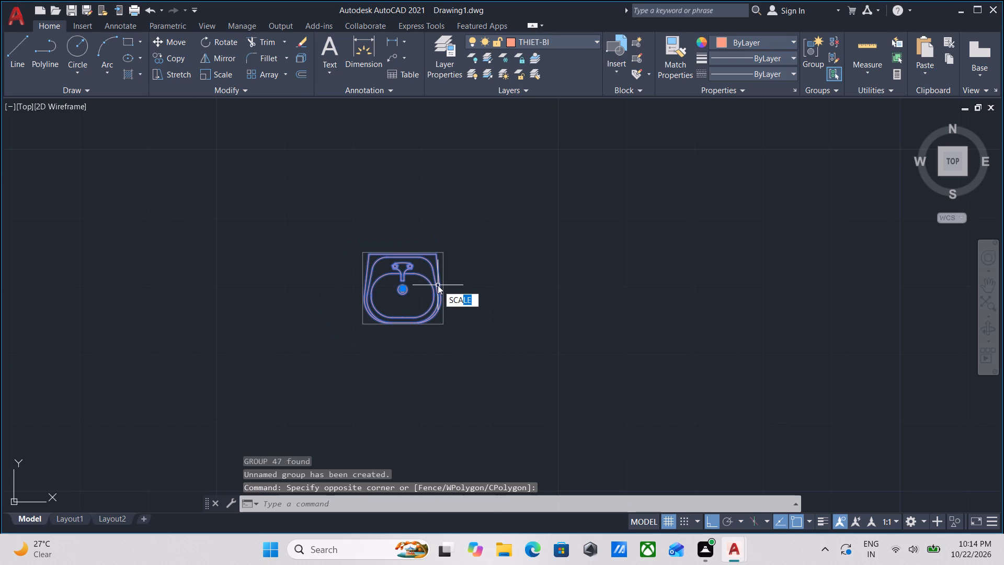
{"action": "key", "text": "Return"}
{"action": "scroll", "coordinate": [396, 258], "scroll_direction": "up", "scroll_amount": 2}
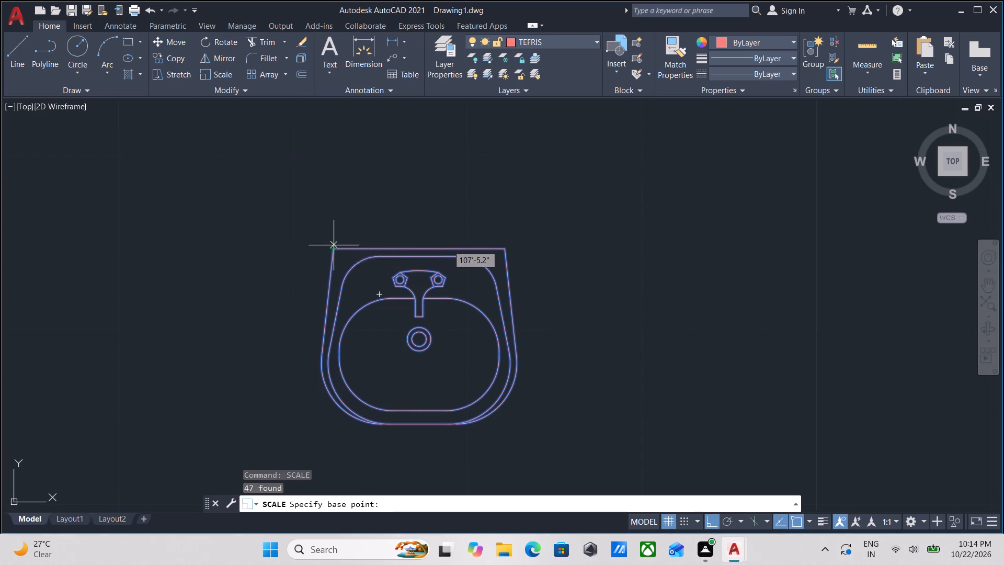
{"action": "left_click", "coordinate": [331, 247]}
{"action": "middle_click_drag", "start_coordinate": [591, 259], "coordinate": [454, 242]}
{"action": "scroll", "coordinate": [461, 242], "scroll_direction": "down", "scroll_amount": 2}
{"action": "middle_click_drag", "start_coordinate": [461, 242], "coordinate": [444, 241]}
{"action": "key", "text": "r"}
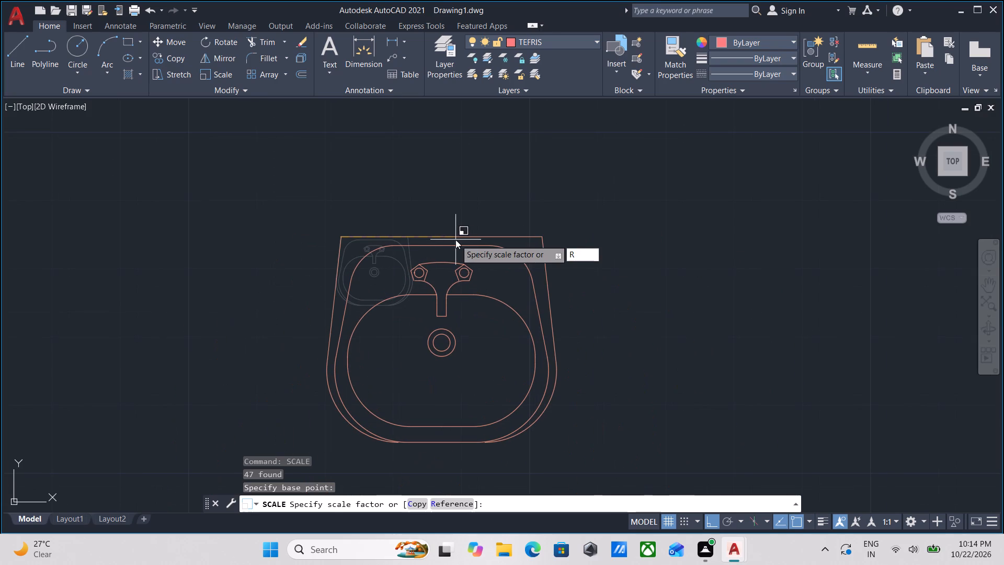
{"action": "key", "text": "Return"}
{"action": "scroll", "coordinate": [357, 240], "scroll_direction": "up", "scroll_amount": 2}
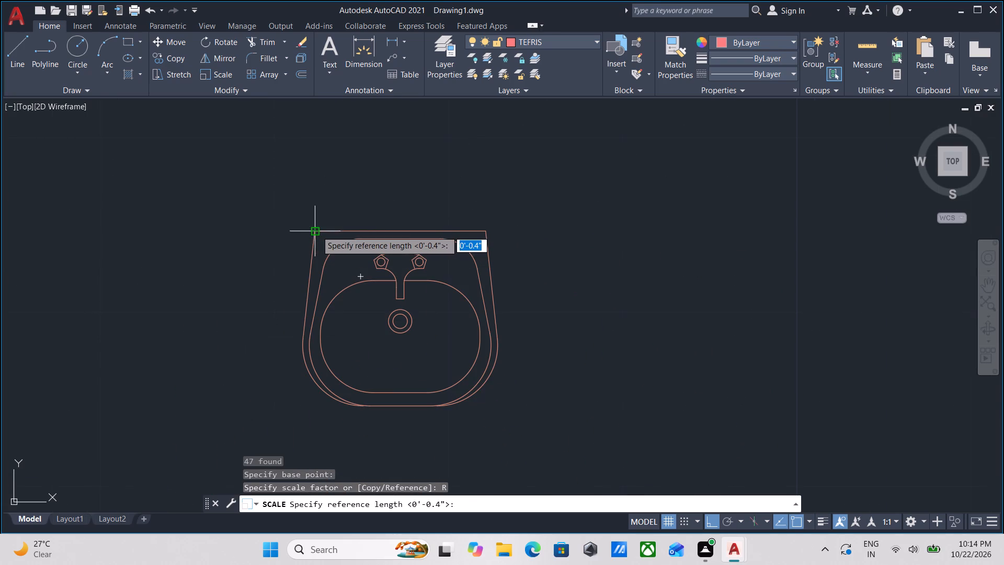
{"action": "left_click", "coordinate": [316, 231]}
{"action": "left_click", "coordinate": [488, 233]}
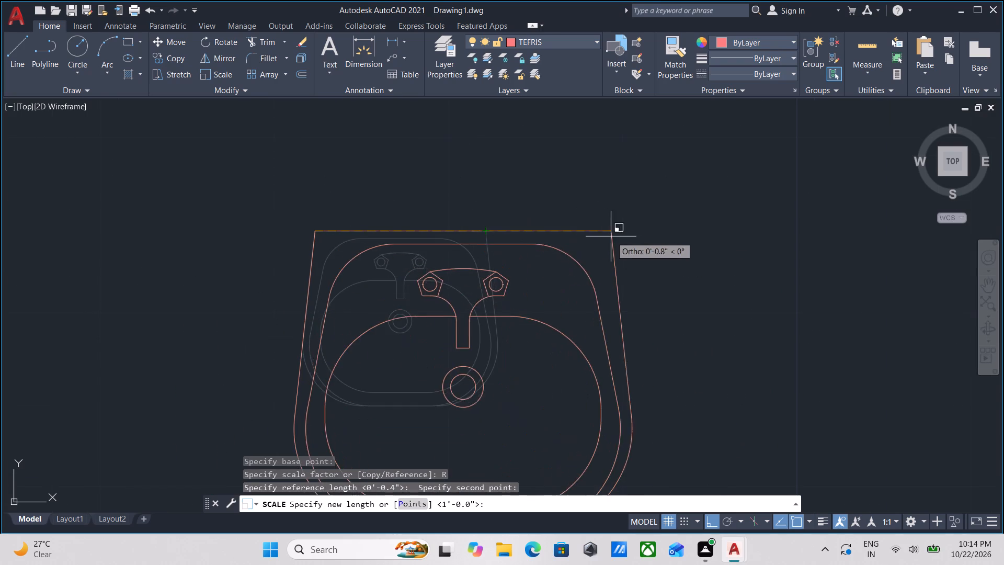
{"action": "middle_click_drag", "start_coordinate": [611, 236], "coordinate": [527, 238]}
{"action": "scroll", "coordinate": [597, 239], "scroll_direction": "down", "scroll_amount": 3}
{"action": "middle_click_drag", "start_coordinate": [597, 239], "coordinate": [628, 244]}
{"action": "middle_click_drag", "start_coordinate": [723, 247], "coordinate": [508, 211]}
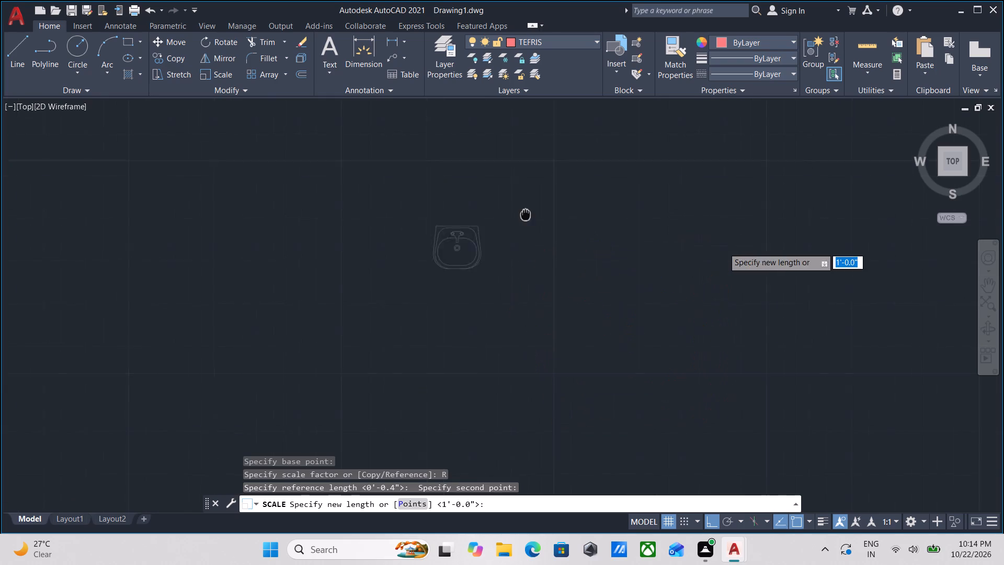
{"action": "middle_click_drag", "start_coordinate": [508, 211], "coordinate": [505, 211]}
{"action": "scroll", "coordinate": [595, 224], "scroll_direction": "down", "scroll_amount": 2}
{"action": "middle_click_drag", "start_coordinate": [629, 222], "coordinate": [545, 230]}
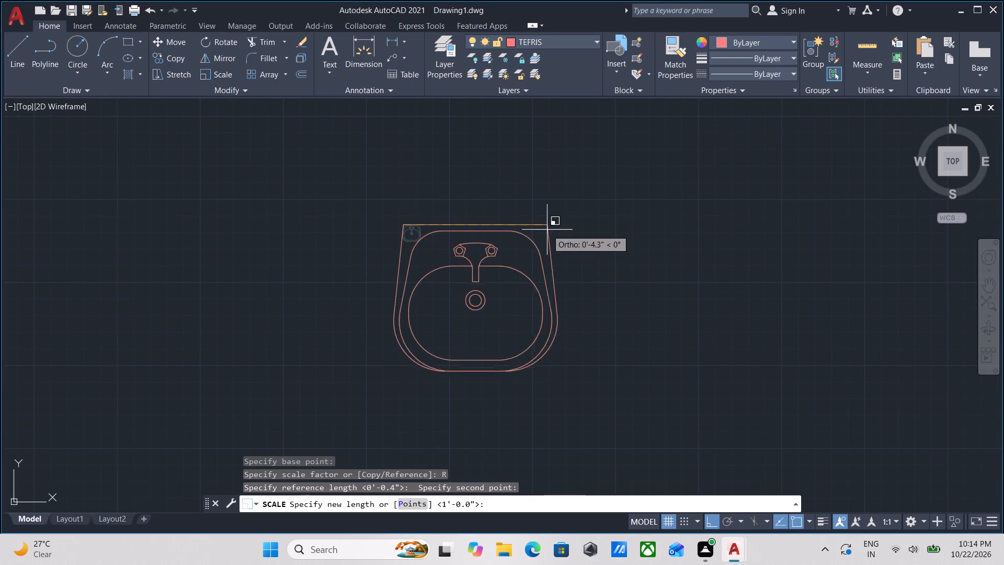
{"action": "scroll", "coordinate": [572, 231], "scroll_direction": "down", "scroll_amount": 5}
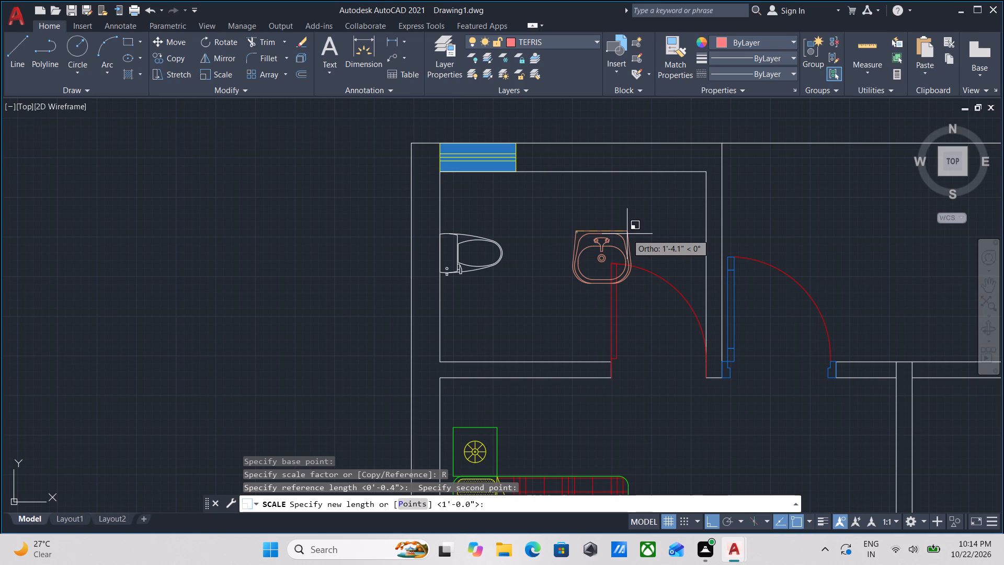
{"action": "type", "text": "1'"}
{"action": "key", "text": "Return"}
Move the washbasin by the midpoint of its back edge straight up onto the inner face of the bathroom's top wall.
{"action": "scroll", "coordinate": [614, 238], "scroll_direction": "up", "scroll_amount": 2}
{"action": "left_click_drag", "start_coordinate": [626, 218], "coordinate": [578, 233]}
{"action": "left_click", "coordinate": [564, 236]}
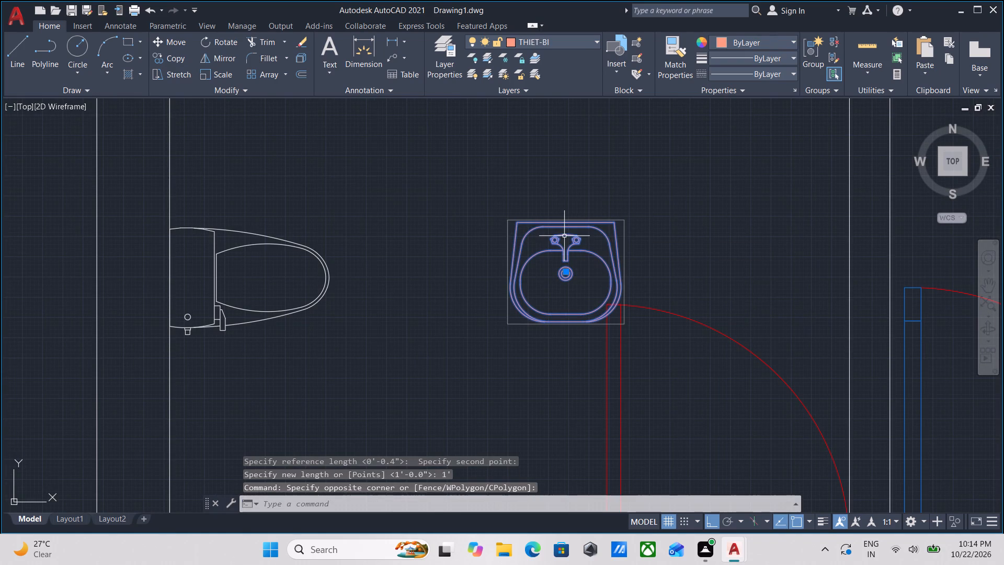
{"action": "key", "text": "m"}
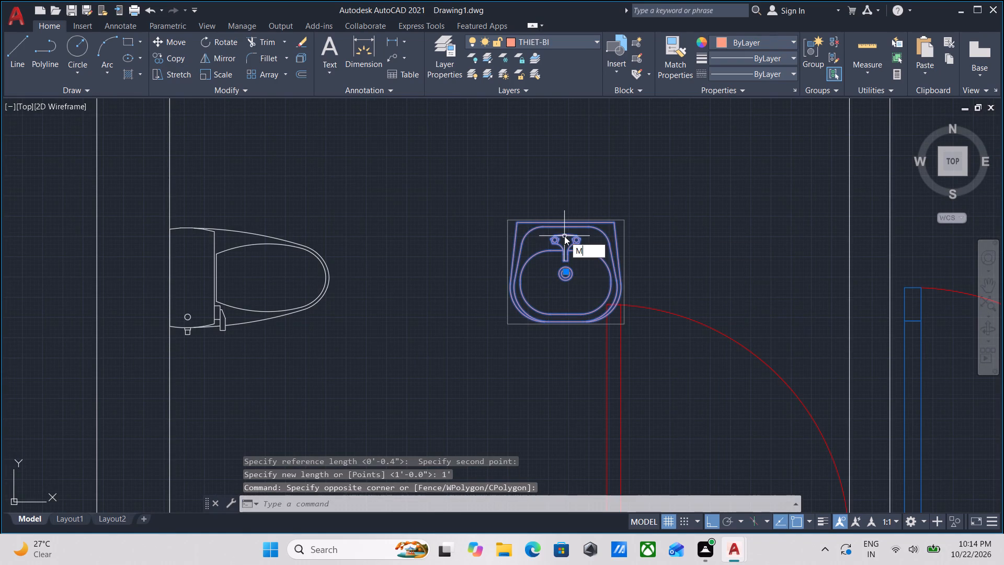
{"action": "key", "text": "Return"}
{"action": "left_click", "coordinate": [569, 224]}
{"action": "middle_click_drag", "start_coordinate": [568, 177], "coordinate": [558, 212]}
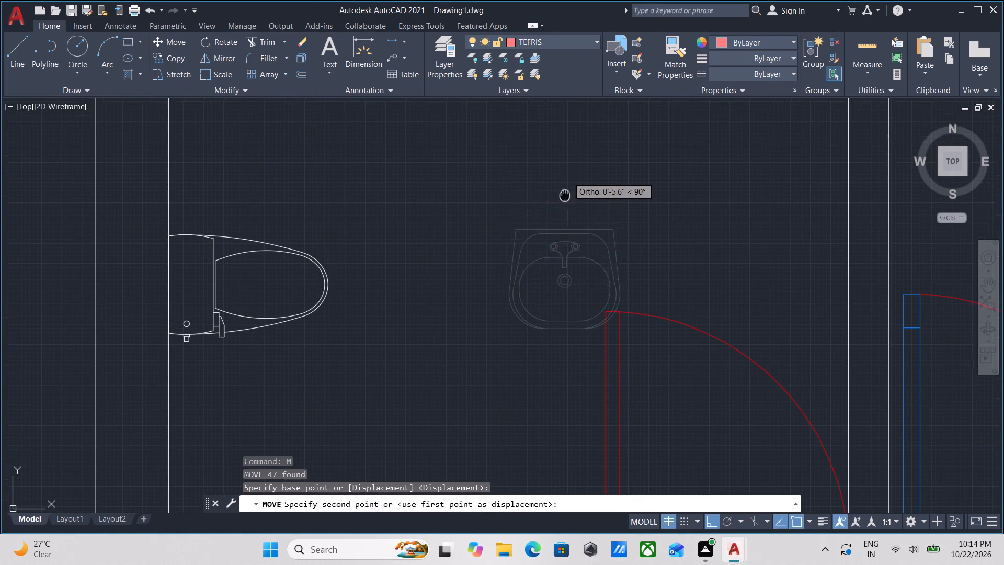
{"action": "middle_click_drag", "start_coordinate": [558, 212], "coordinate": [517, 331]}
{"action": "left_click", "coordinate": [520, 225]}
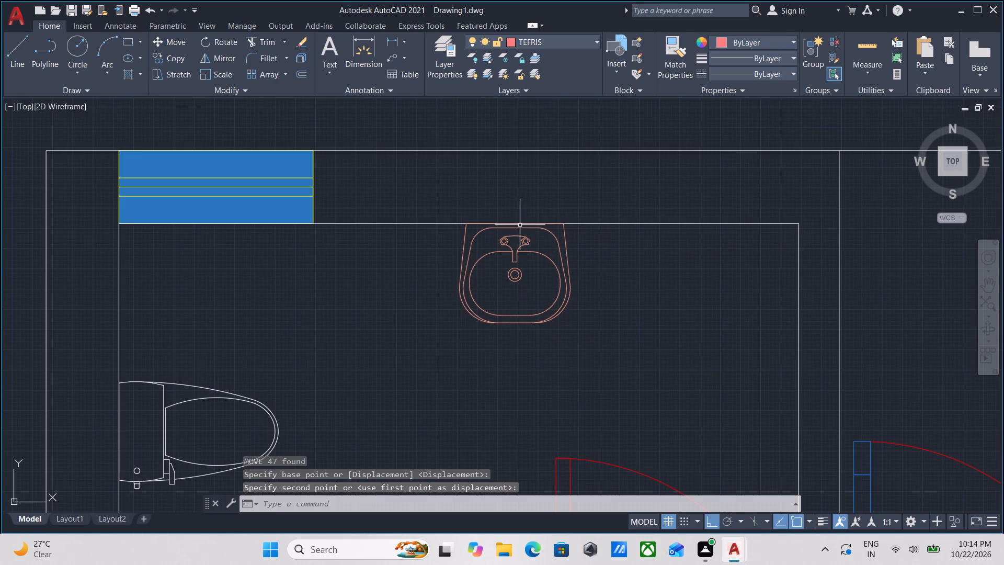
Copy the toilet and washbasin horizontally to the upper-right bathroom, with the toilet's back midpoint on that room's left inner wall face.
{"action": "scroll", "coordinate": [520, 225], "scroll_direction": "down", "scroll_amount": 3}
{"action": "middle_click_drag", "start_coordinate": [554, 256], "coordinate": [546, 238]}
{"action": "left_click_drag", "start_coordinate": [469, 289], "coordinate": [451, 264]}
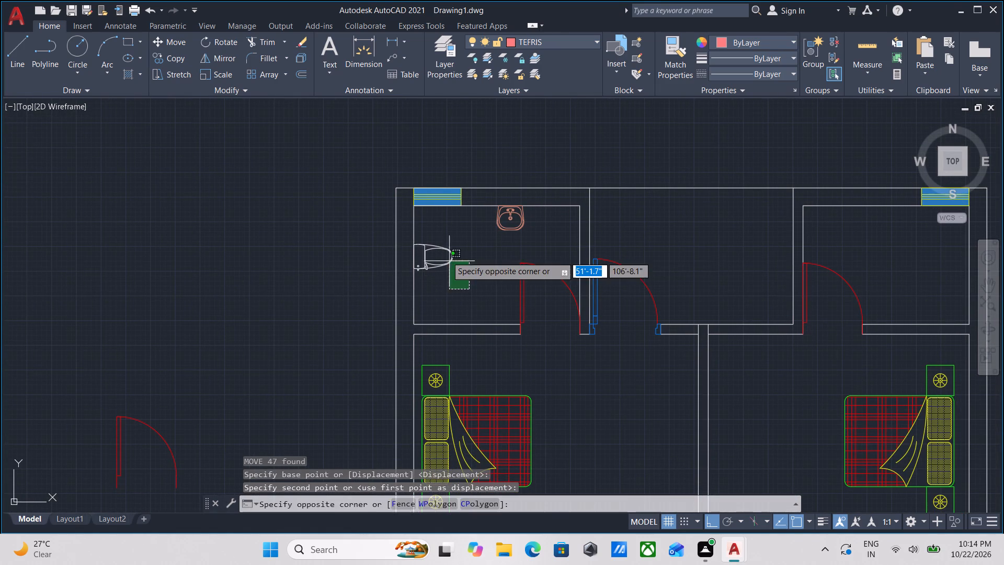
{"action": "left_click", "coordinate": [440, 243]}
{"action": "left_click", "coordinate": [531, 239]}
{"action": "left_click", "coordinate": [506, 224]}
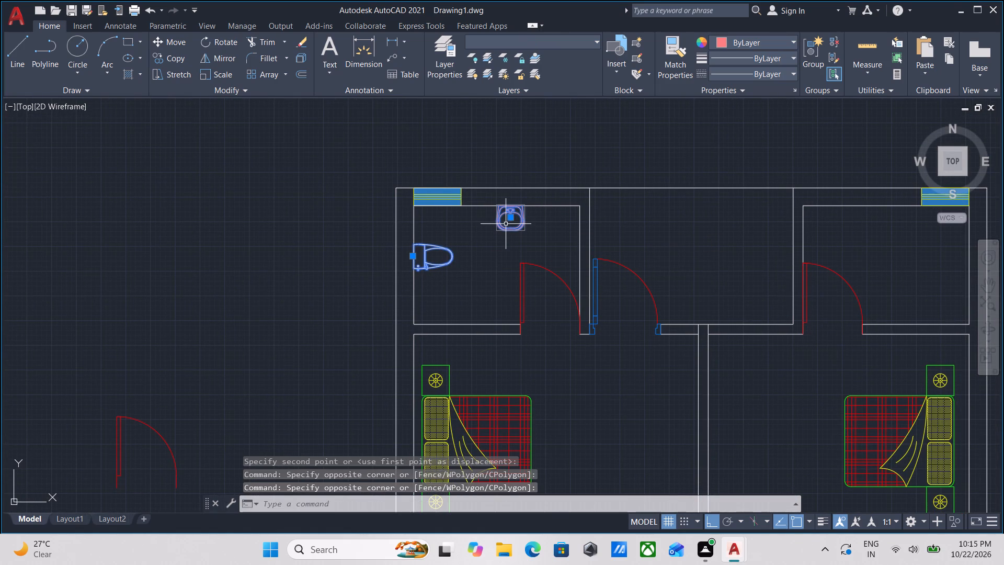
{"action": "type", "text": "CO"}
{"action": "key", "text": "Return"}
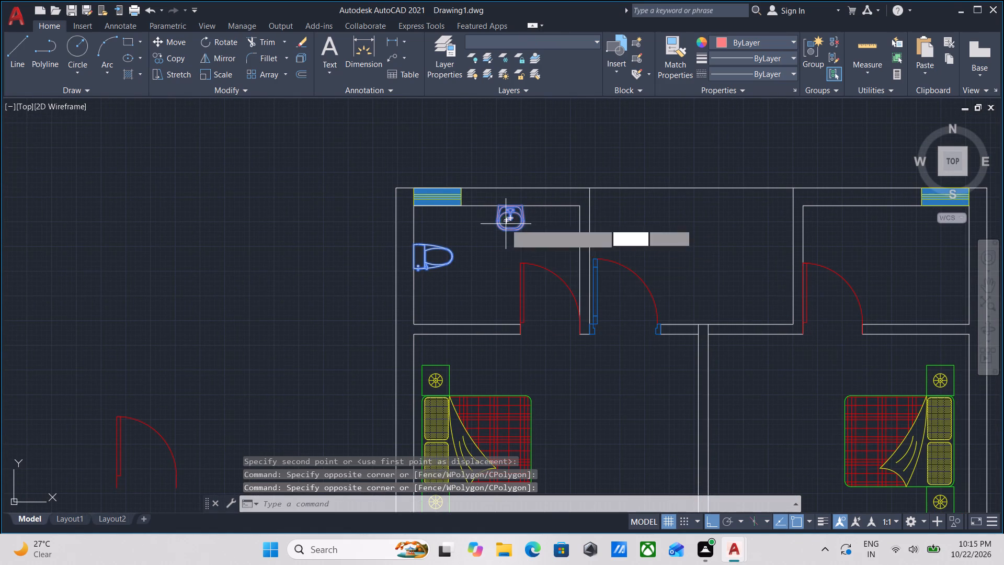
{"action": "scroll", "coordinate": [418, 261], "scroll_direction": "up", "scroll_amount": 2}
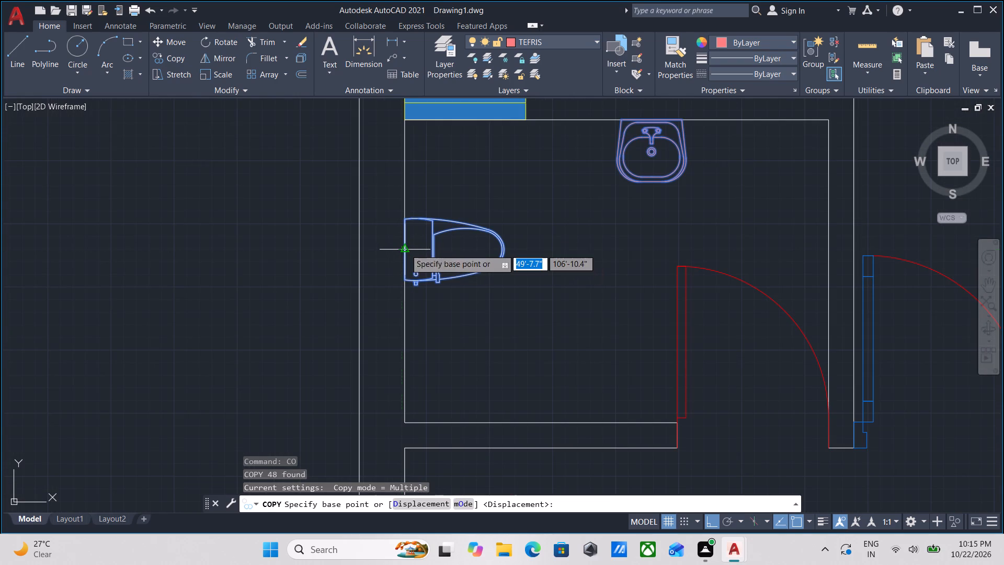
{"action": "left_click", "coordinate": [405, 249]}
{"action": "middle_click_drag", "start_coordinate": [562, 243], "coordinate": [333, 244]}
{"action": "scroll", "coordinate": [545, 243], "scroll_direction": "down", "scroll_amount": 1}
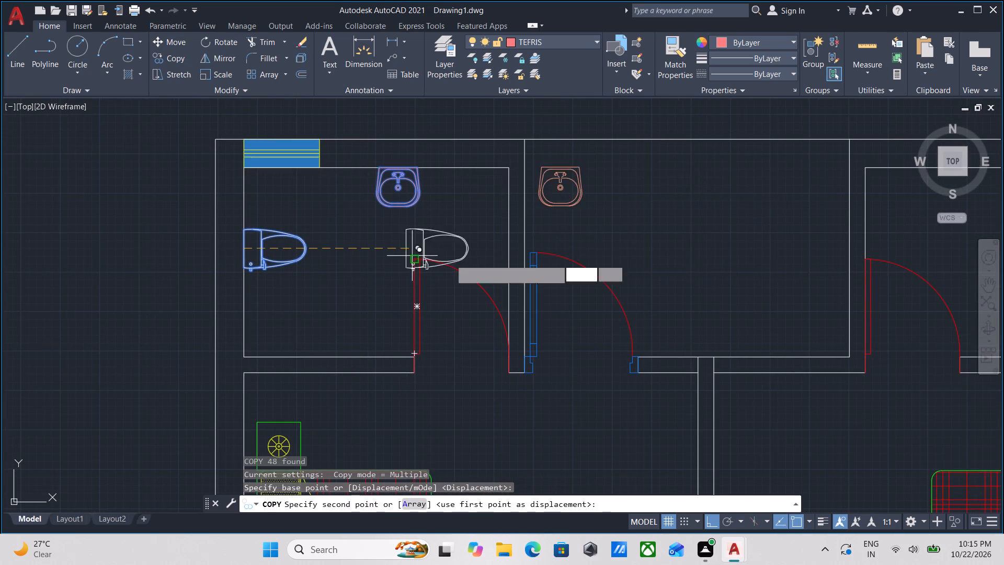
{"action": "middle_click_drag", "start_coordinate": [646, 259], "coordinate": [437, 265]}
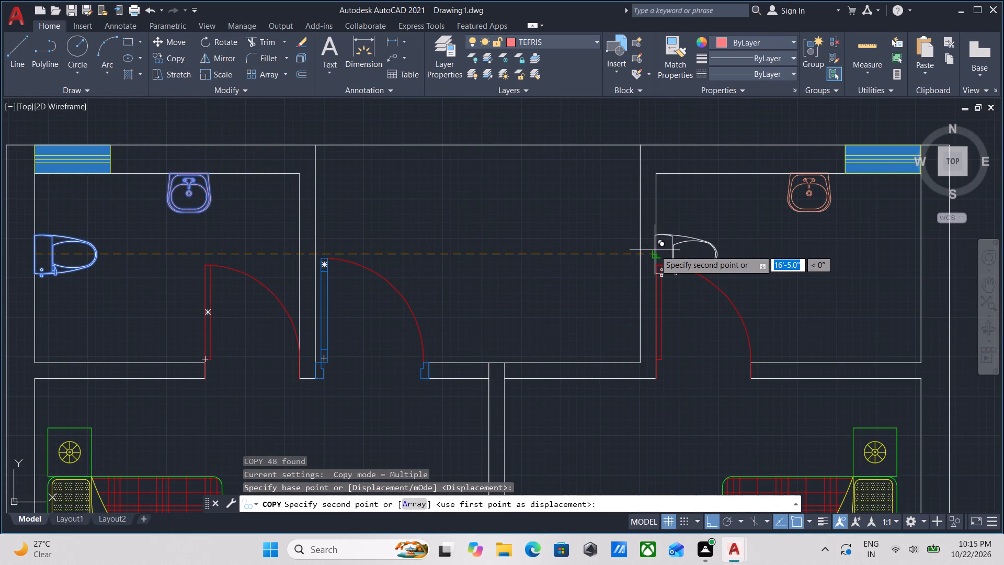
{"action": "left_click", "coordinate": [655, 250]}
{"action": "key", "text": "Escape"}
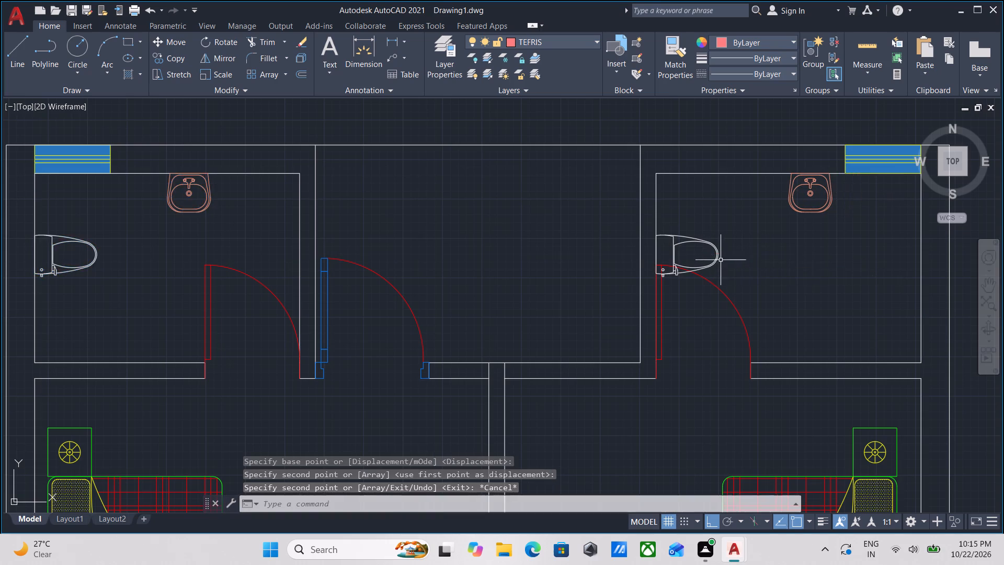
Mirror the upper-right bathroom's toilet about a vertical line near the room's middle, erasing the source toilet.
{"action": "scroll", "coordinate": [721, 260], "scroll_direction": "up", "scroll_amount": 2}
{"action": "left_click_drag", "start_coordinate": [726, 239], "coordinate": [708, 244]}
{"action": "left_click", "coordinate": [657, 246]}
{"action": "scroll", "coordinate": [657, 246], "scroll_direction": "down", "scroll_amount": 2}
{"action": "middle_click", "coordinate": [657, 246]}
{"action": "scroll", "coordinate": [761, 245], "scroll_direction": "down", "scroll_amount": 1}
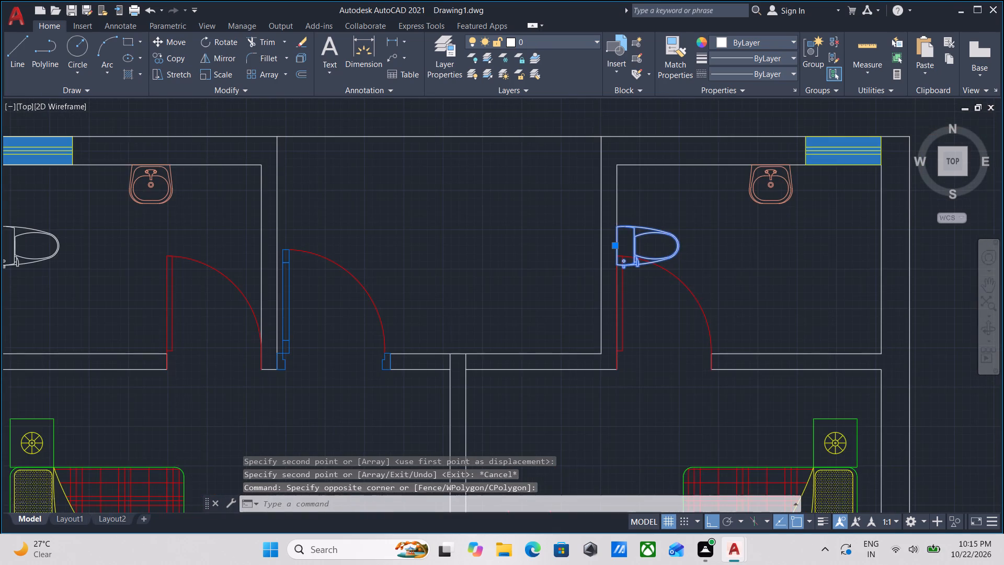
{"action": "middle_click_drag", "start_coordinate": [761, 245], "coordinate": [688, 252]}
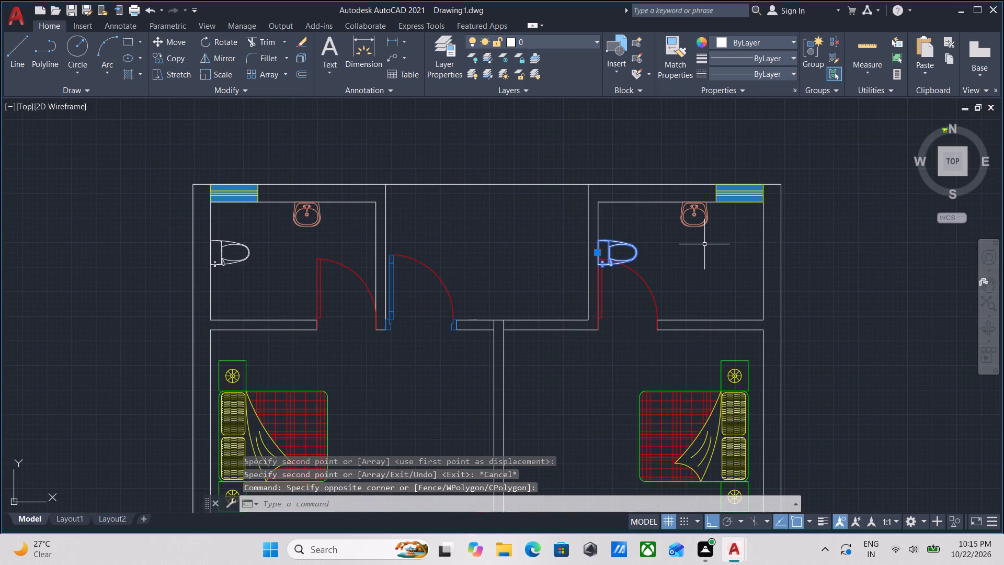
{"action": "type", "text": "MI"}
{"action": "key", "text": "Return"}
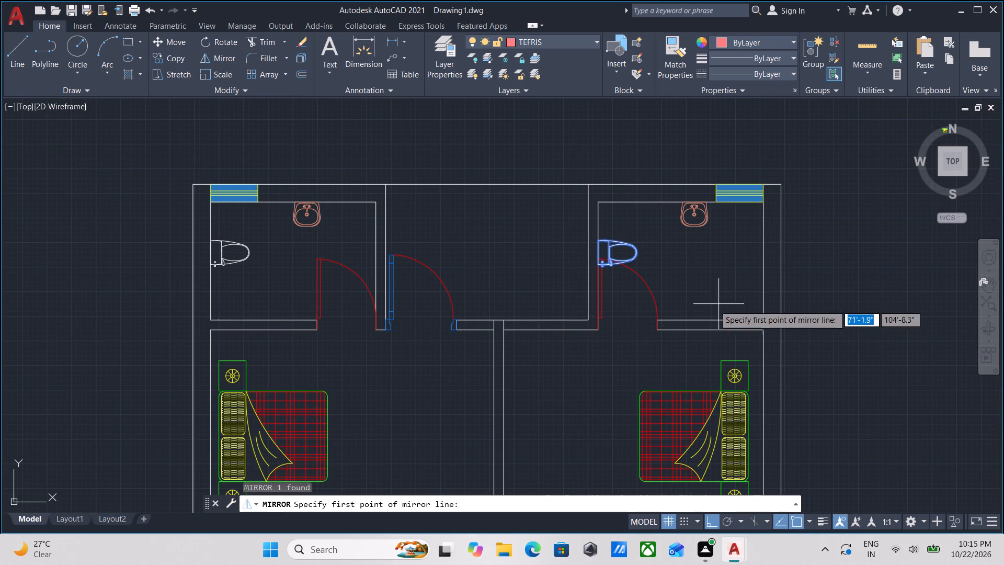
{"action": "left_click", "coordinate": [709, 319]}
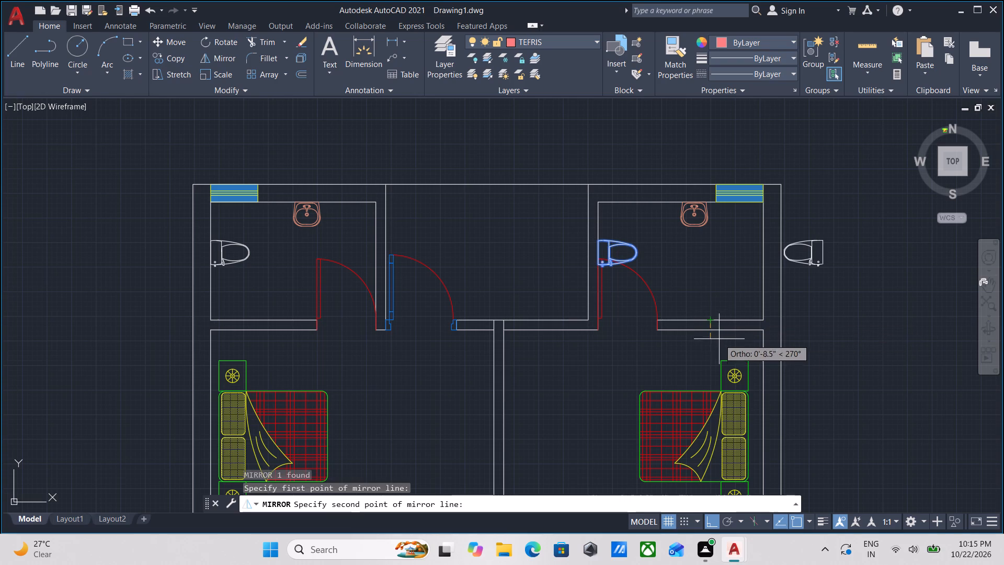
{"action": "left_click", "coordinate": [725, 352]}
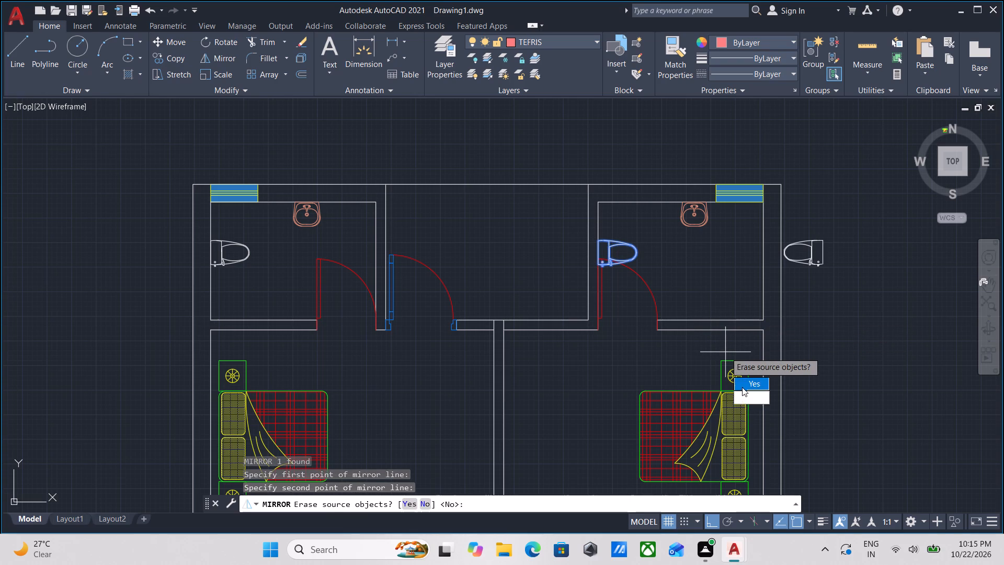
{"action": "left_click_drag", "start_coordinate": [742, 387], "coordinate": [725, 352]}
Move the mirrored toilet by its back midpoint horizontally onto the inner face of the upper-right bathroom's right wall.
{"action": "left_click_drag", "start_coordinate": [859, 287], "coordinate": [854, 282]}
{"action": "left_click", "coordinate": [813, 221]}
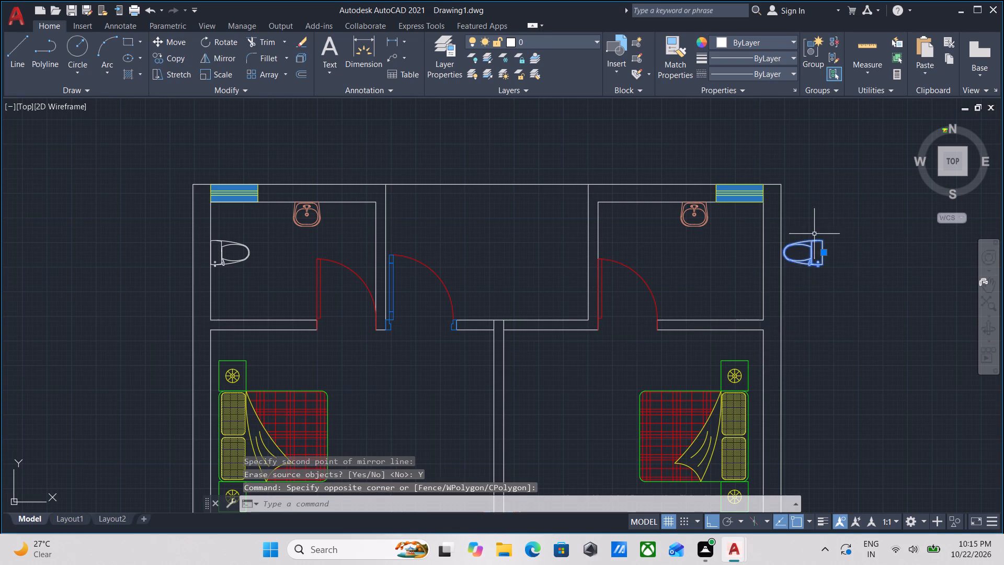
{"action": "scroll", "coordinate": [815, 240], "scroll_direction": "up", "scroll_amount": 1}
{"action": "middle_click", "coordinate": [827, 258]}
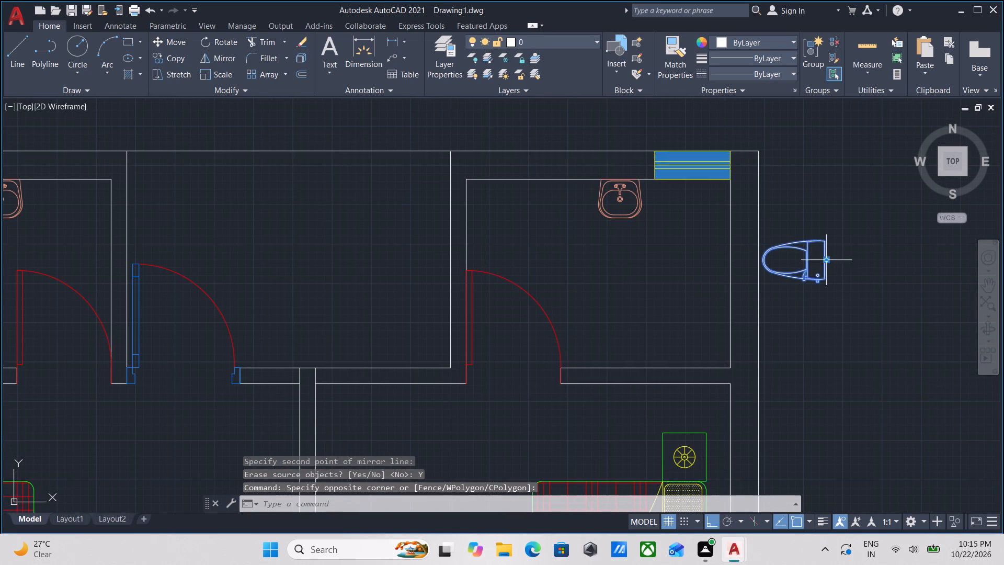
{"action": "left_click", "coordinate": [828, 257]}
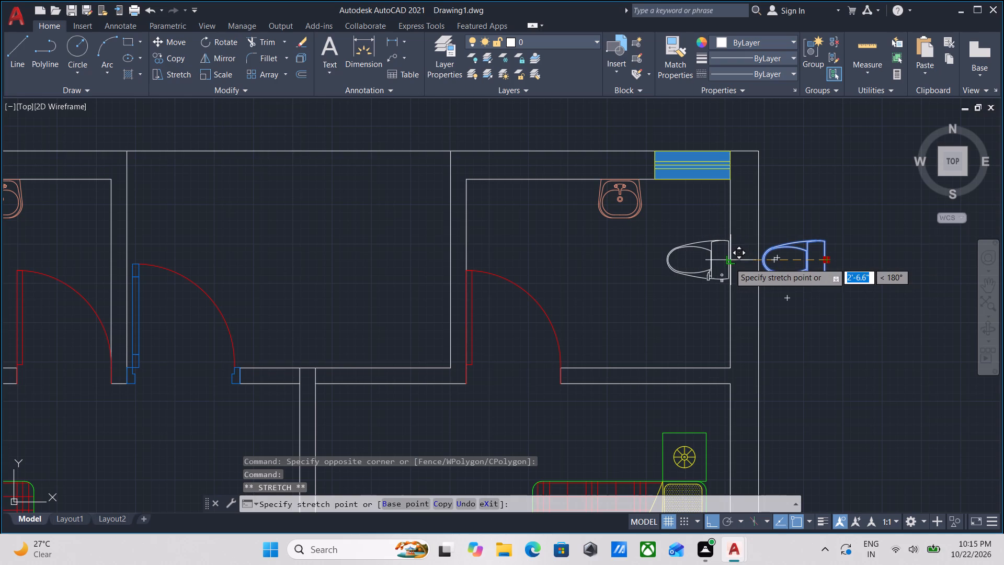
{"action": "left_click", "coordinate": [729, 263]}
{"action": "scroll", "coordinate": [729, 263], "scroll_direction": "down", "scroll_amount": 3}
{"action": "key", "text": "Escape"}
Review the whole floor plan, from the bathrooms and bedrooms down to the front rooms, for openings still lacking windows.
{"action": "scroll", "coordinate": [676, 253], "scroll_direction": "up", "scroll_amount": 2}
{"action": "scroll", "coordinate": [672, 248], "scroll_direction": "down", "scroll_amount": 2}
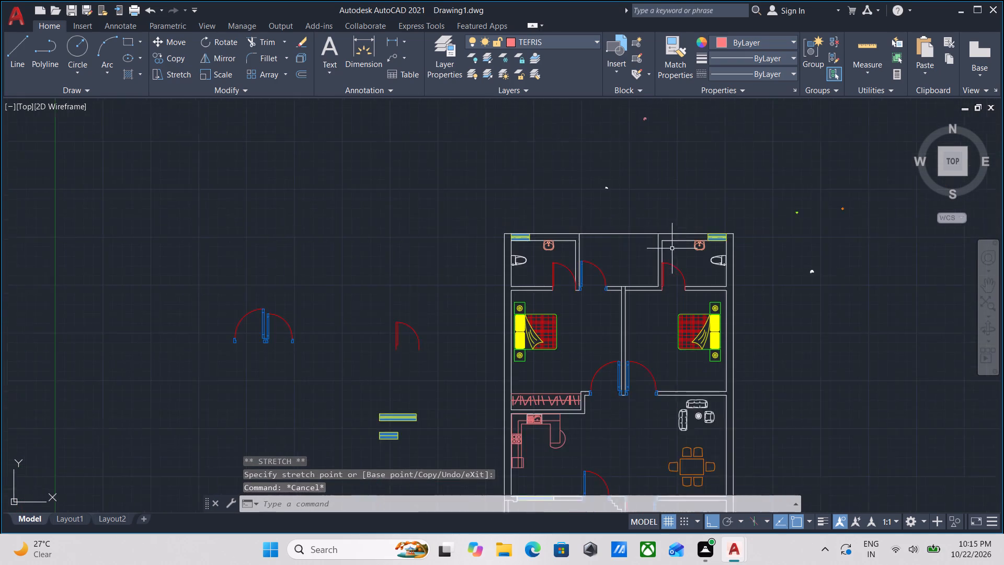
{"action": "middle_click_drag", "start_coordinate": [670, 246], "coordinate": [656, 150]}
{"action": "scroll", "coordinate": [647, 273], "scroll_direction": "up", "scroll_amount": 1}
{"action": "middle_click_drag", "start_coordinate": [648, 262], "coordinate": [618, 163]}
{"action": "scroll", "coordinate": [646, 221], "scroll_direction": "down", "scroll_amount": 2}
{"action": "middle_click_drag", "start_coordinate": [647, 223], "coordinate": [647, 221]}
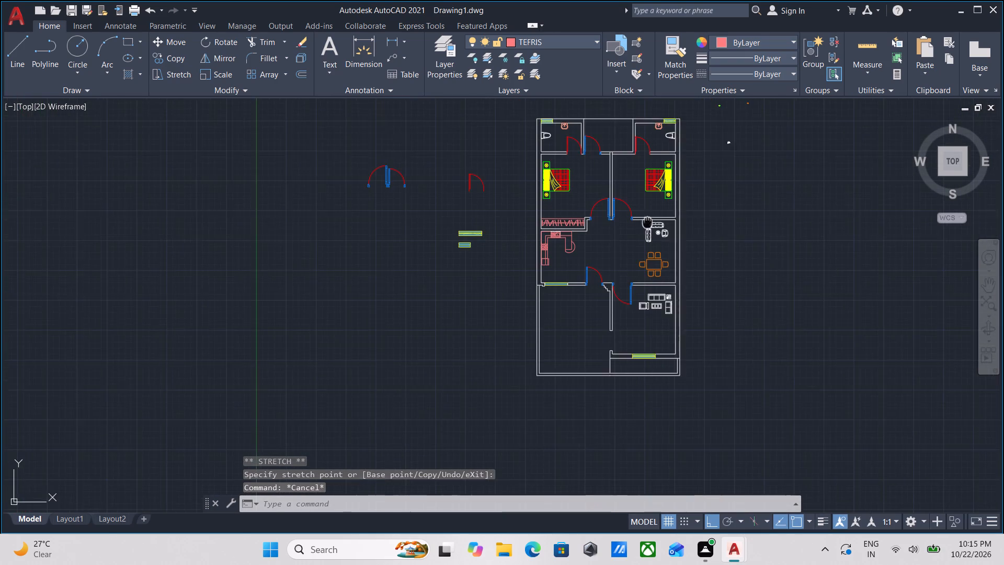
{"action": "middle_click_drag", "start_coordinate": [647, 221], "coordinate": [648, 187]}
{"action": "middle_click_drag", "start_coordinate": [610, 273], "coordinate": [620, 248]}
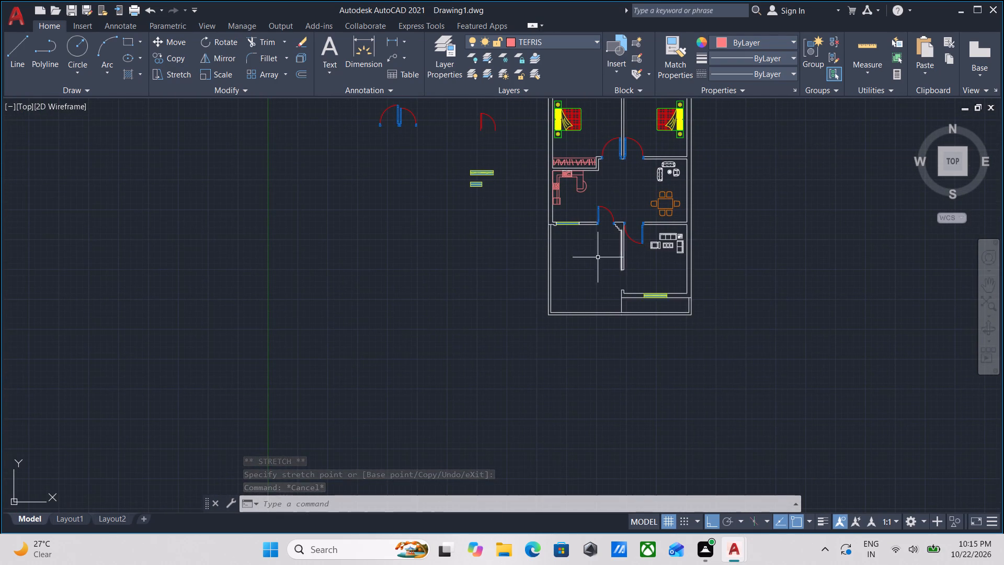
{"action": "scroll", "coordinate": [578, 275], "scroll_direction": "up", "scroll_amount": 2}
{"action": "middle_click_drag", "start_coordinate": [603, 292], "coordinate": [617, 335]}
{"action": "scroll", "coordinate": [617, 335], "scroll_direction": "down", "scroll_amount": 1}
{"action": "middle_click_drag", "start_coordinate": [625, 290], "coordinate": [629, 313]}
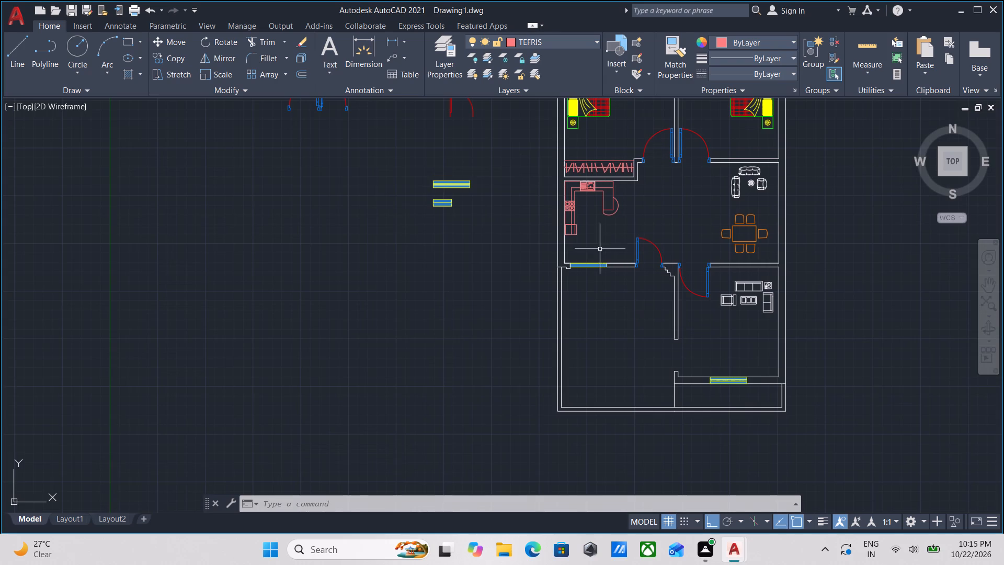
{"action": "middle_click_drag", "start_coordinate": [600, 273], "coordinate": [596, 323]}
{"action": "middle_click_drag", "start_coordinate": [629, 268], "coordinate": [609, 356]}
{"action": "middle_click_drag", "start_coordinate": [602, 213], "coordinate": [609, 301]}
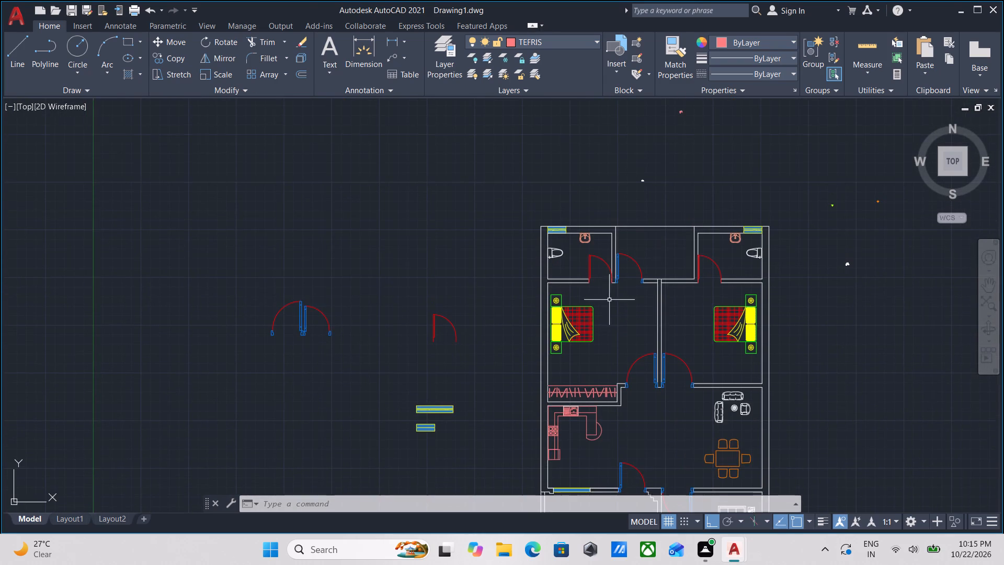
{"action": "middle_click_drag", "start_coordinate": [623, 311], "coordinate": [602, 193]}
{"action": "scroll", "coordinate": [665, 273], "scroll_direction": "down", "scroll_amount": 2}
{"action": "middle_click_drag", "start_coordinate": [664, 271], "coordinate": [619, 166]}
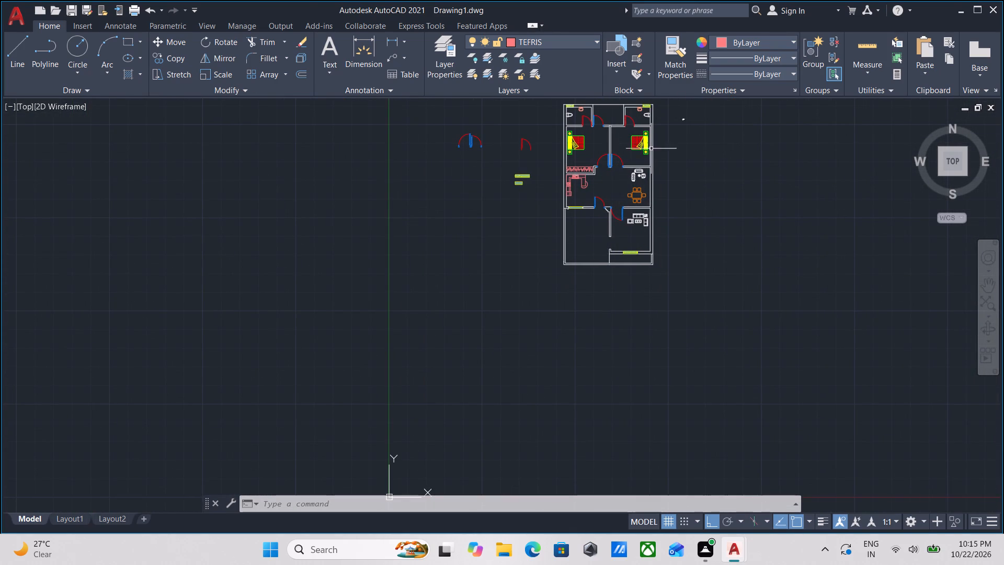
{"action": "scroll", "coordinate": [584, 178], "scroll_direction": "up", "scroll_amount": 2}
{"action": "scroll", "coordinate": [644, 169], "scroll_direction": "up", "scroll_amount": 2}
{"action": "middle_click_drag", "start_coordinate": [645, 162], "coordinate": [566, 253]}
{"action": "scroll", "coordinate": [614, 160], "scroll_direction": "down", "scroll_amount": 1}
{"action": "middle_click_drag", "start_coordinate": [611, 169], "coordinate": [524, 300]}
{"action": "scroll", "coordinate": [524, 300], "scroll_direction": "down", "scroll_amount": 1}
{"action": "scroll", "coordinate": [525, 300], "scroll_direction": "up", "scroll_amount": 1}
{"action": "middle_click_drag", "start_coordinate": [534, 208], "coordinate": [590, 161]}
{"action": "scroll", "coordinate": [592, 158], "scroll_direction": "up", "scroll_amount": 1}
{"action": "scroll", "coordinate": [592, 158], "scroll_direction": "down", "scroll_amount": 2}
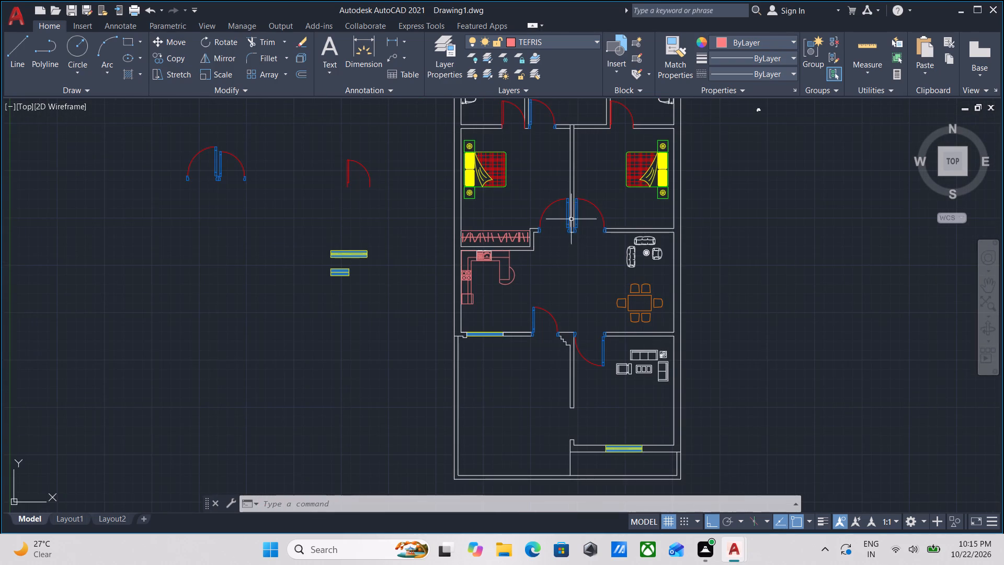
{"action": "middle_click_drag", "start_coordinate": [487, 231], "coordinate": [501, 228]}
{"action": "middle_click_drag", "start_coordinate": [463, 214], "coordinate": [504, 228]}
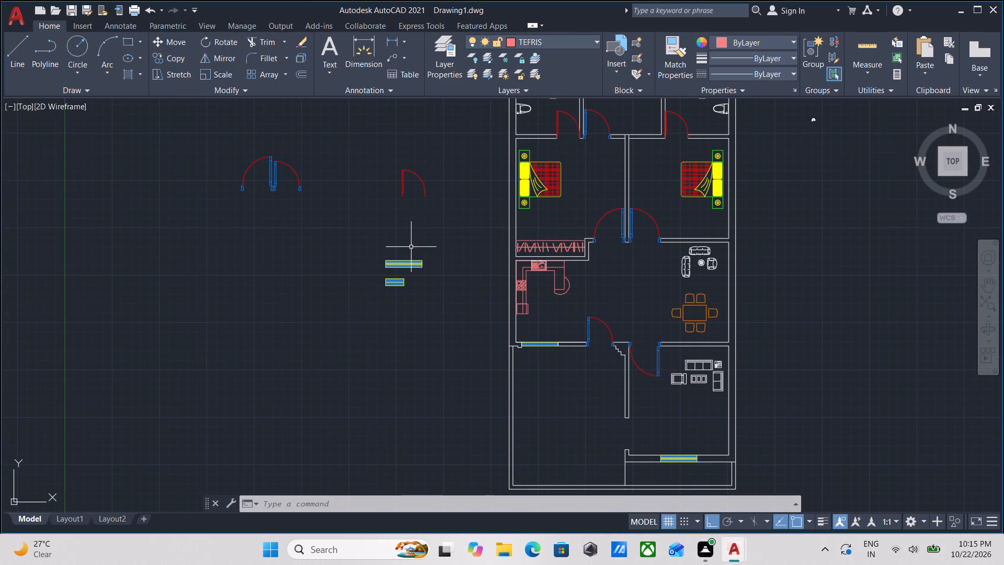
Rotate the longer spare window beside the plan 90° about its lower-right corner so it stands vertically.
{"action": "scroll", "coordinate": [407, 254], "scroll_direction": "up", "scroll_amount": 3}
{"action": "left_click_drag", "start_coordinate": [470, 324], "coordinate": [471, 315]}
{"action": "left_click", "coordinate": [336, 205]}
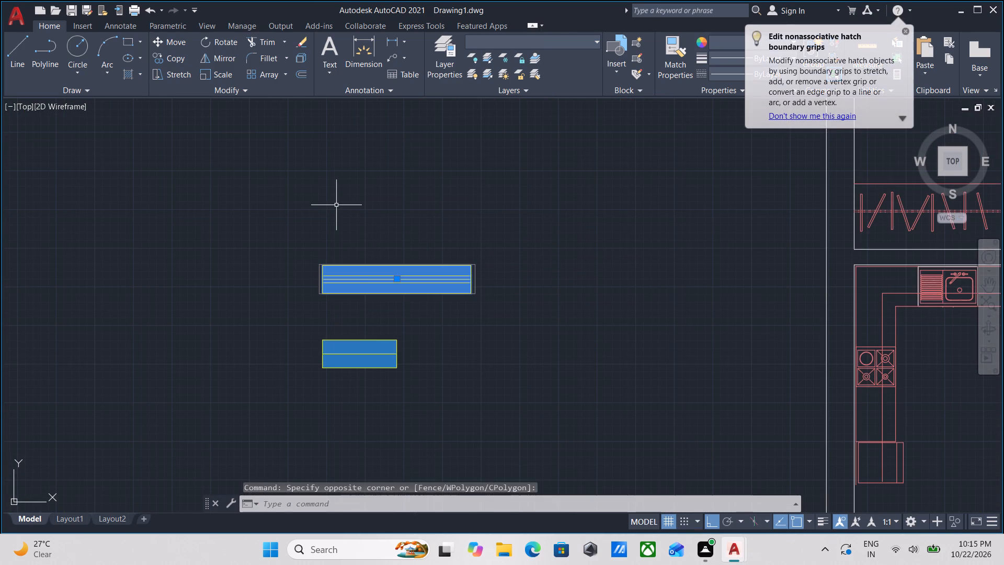
{"action": "type", "text": "RO"}
{"action": "key", "text": "Return"}
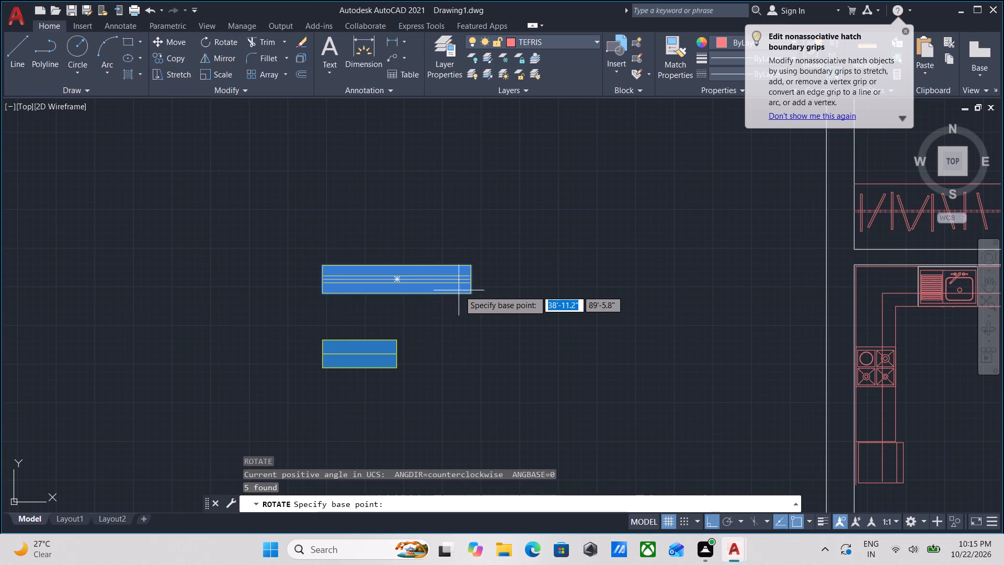
{"action": "left_click", "coordinate": [475, 292]}
{"action": "left_click", "coordinate": [454, 213]}
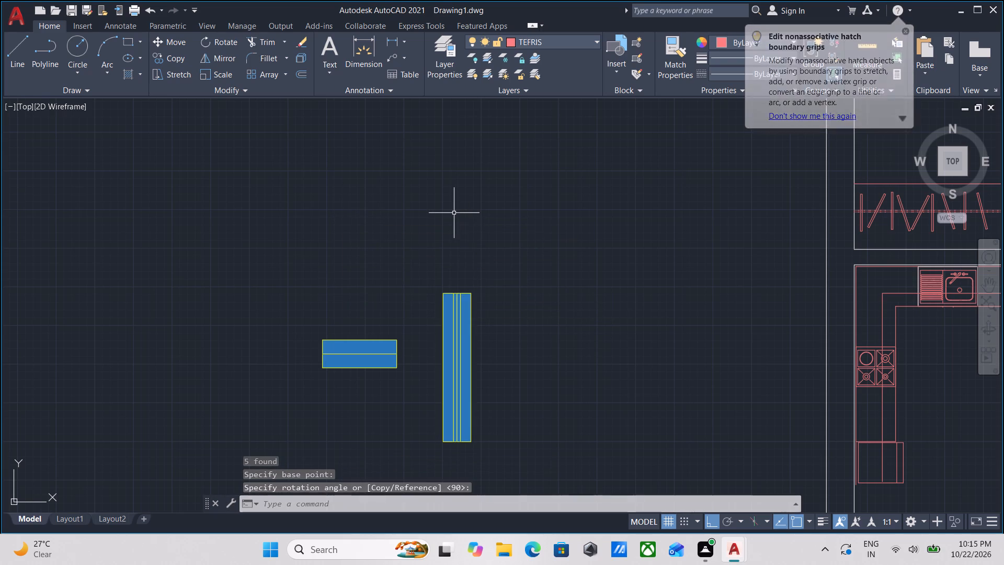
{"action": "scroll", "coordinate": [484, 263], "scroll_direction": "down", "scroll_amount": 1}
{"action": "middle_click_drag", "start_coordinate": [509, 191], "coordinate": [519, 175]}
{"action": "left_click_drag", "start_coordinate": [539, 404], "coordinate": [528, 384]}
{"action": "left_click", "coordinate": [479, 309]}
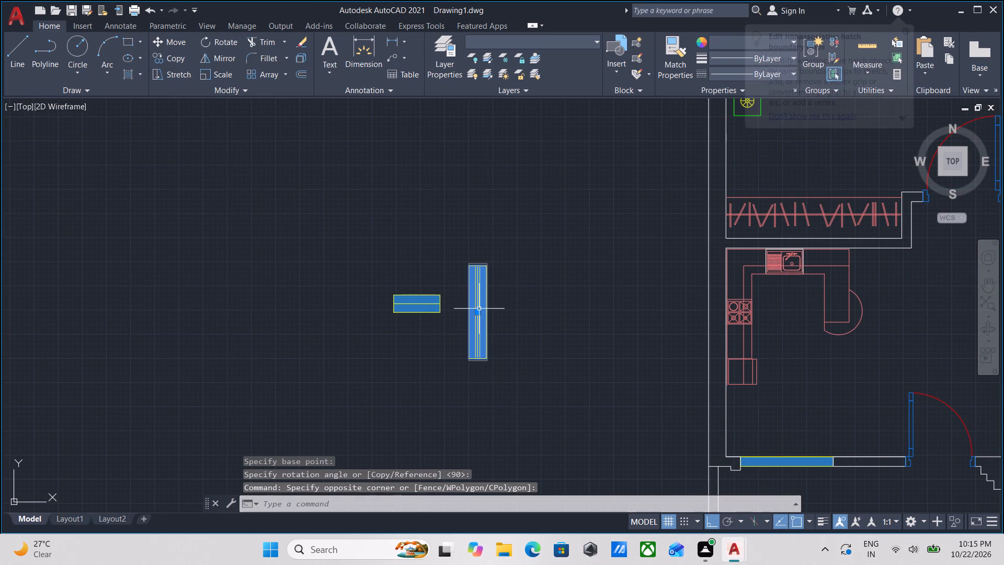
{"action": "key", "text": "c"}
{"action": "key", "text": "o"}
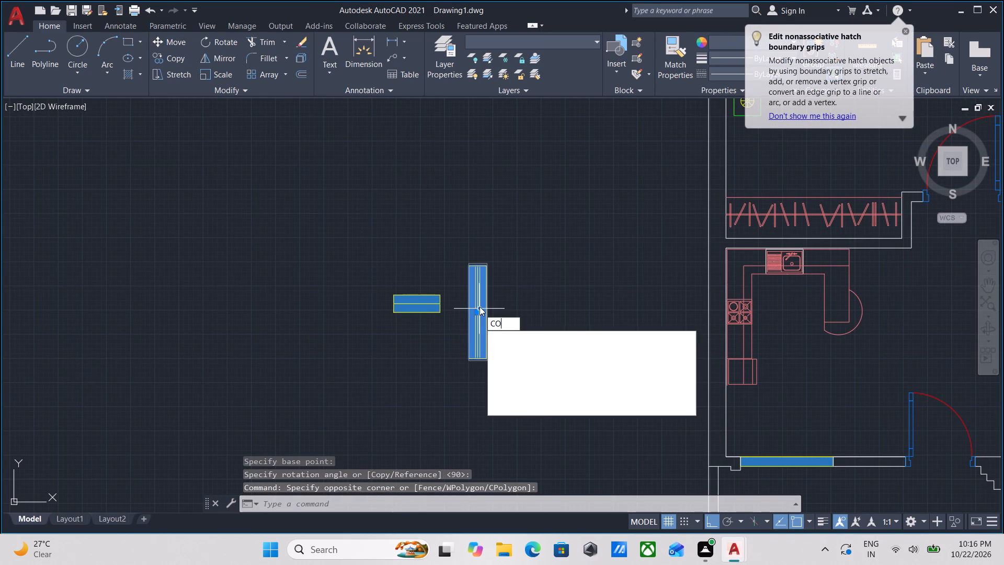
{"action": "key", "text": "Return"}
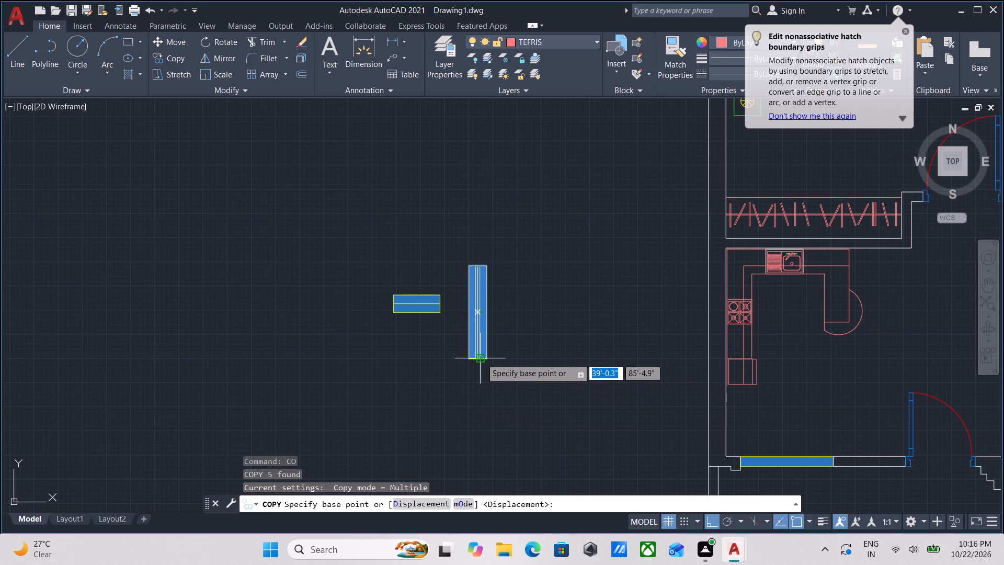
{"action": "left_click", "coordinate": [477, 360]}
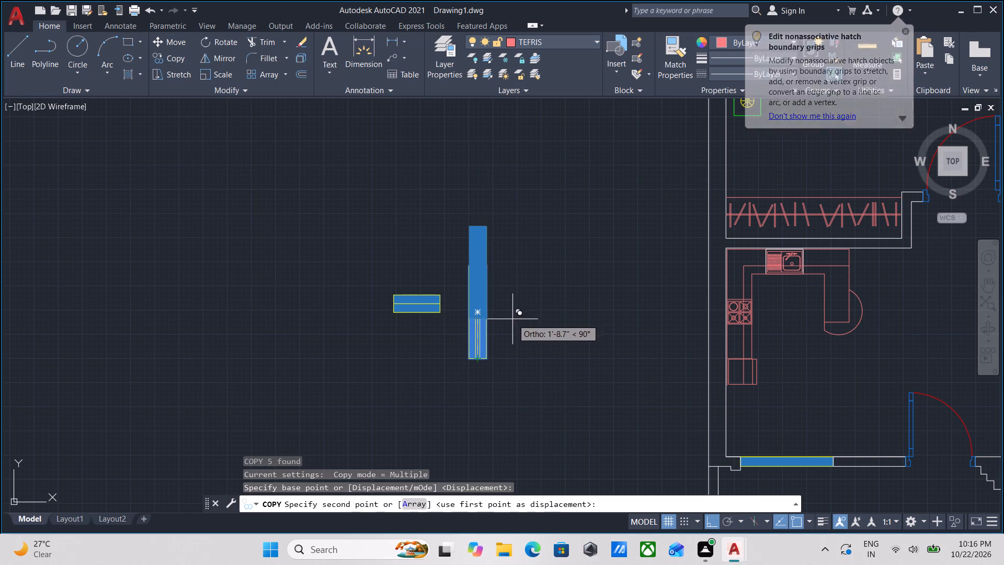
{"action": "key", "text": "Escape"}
Copy the vertical window by its right edge midpoint, with ortho off, onto the left bedroom's outer wall behind the bed, on the inner wall face.
{"action": "scroll", "coordinate": [506, 324], "scroll_direction": "down", "scroll_amount": 2}
{"action": "middle_click_drag", "start_coordinate": [506, 324], "coordinate": [522, 295]}
{"action": "scroll", "coordinate": [511, 298], "scroll_direction": "up", "scroll_amount": 2}
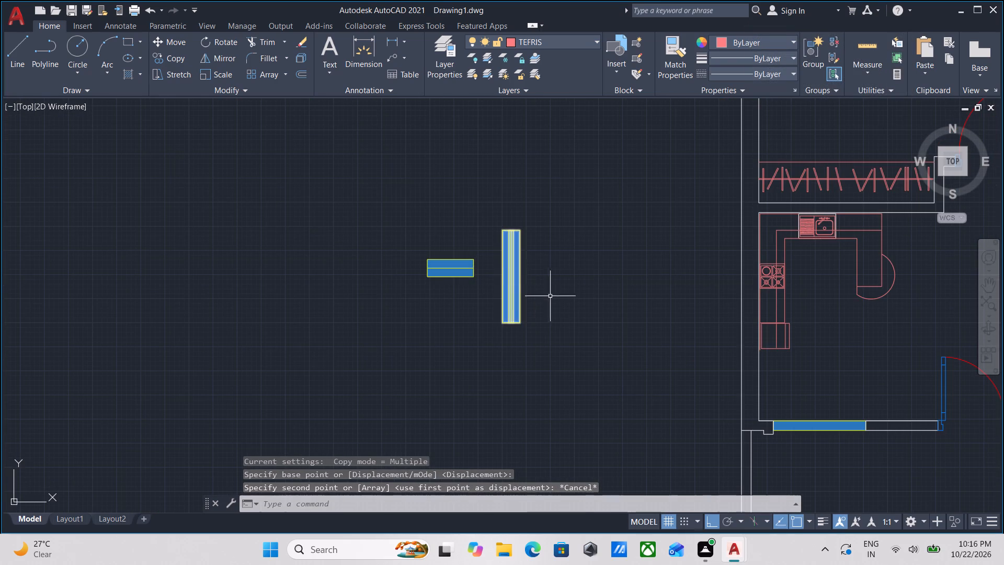
{"action": "left_click_drag", "start_coordinate": [552, 297], "coordinate": [546, 292]}
{"action": "left_click", "coordinate": [497, 256]}
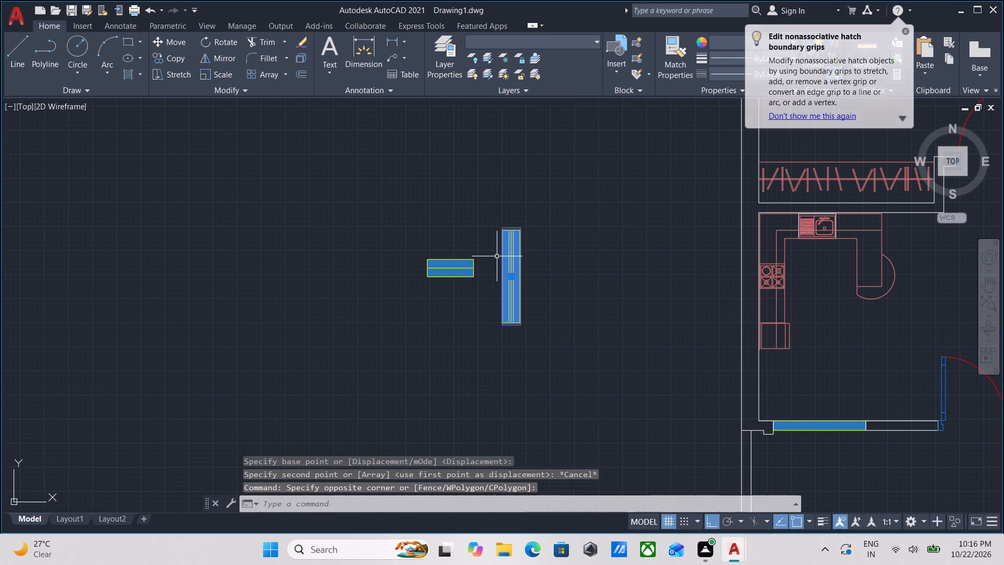
{"action": "type", "text": "CO"}
{"action": "key", "text": "Return"}
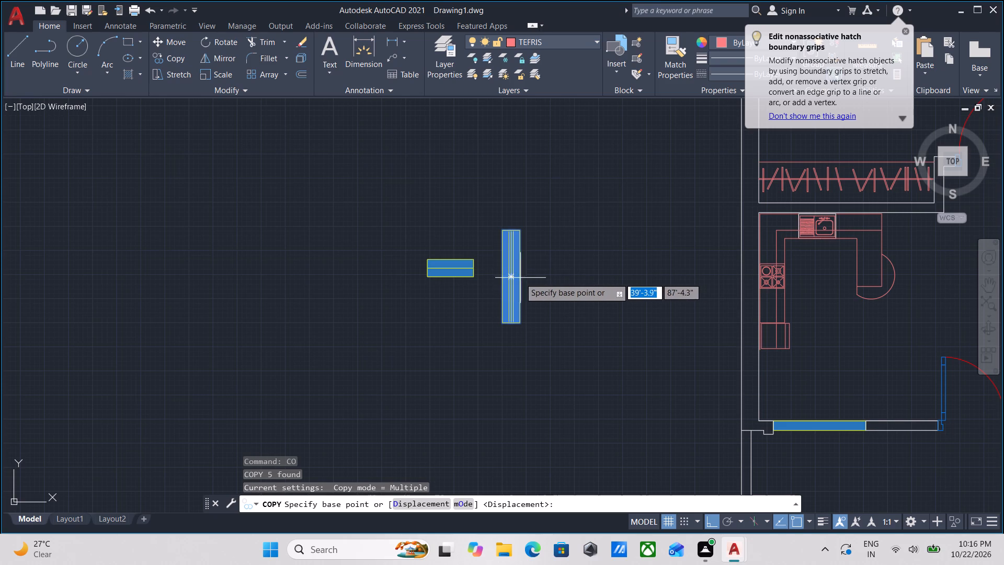
{"action": "left_click", "coordinate": [519, 278]}
{"action": "key", "text": "F8"}
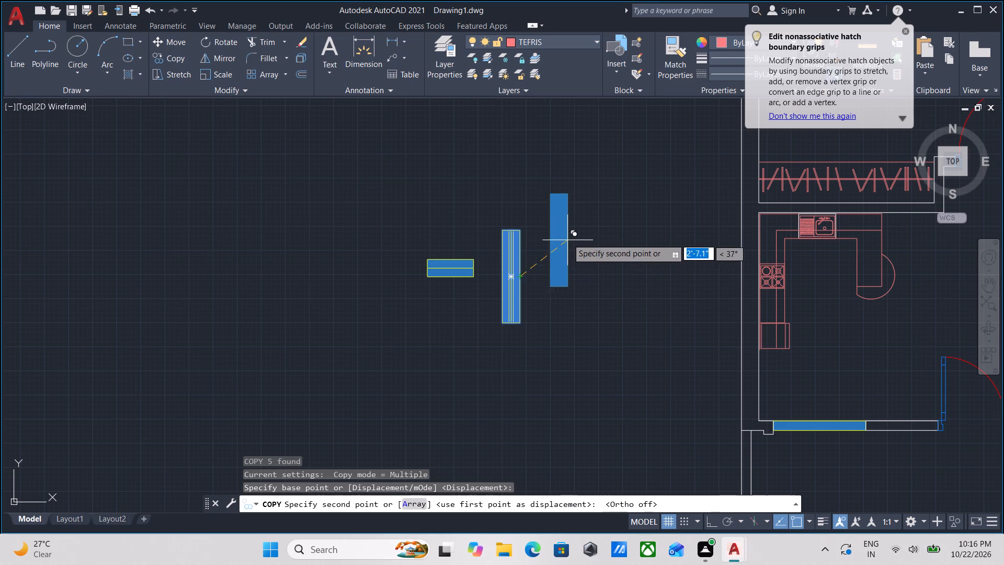
{"action": "scroll", "coordinate": [571, 225], "scroll_direction": "down", "scroll_amount": 2}
{"action": "middle_click_drag", "start_coordinate": [571, 228], "coordinate": [538, 368]}
{"action": "scroll", "coordinate": [549, 354], "scroll_direction": "up", "scroll_amount": 1}
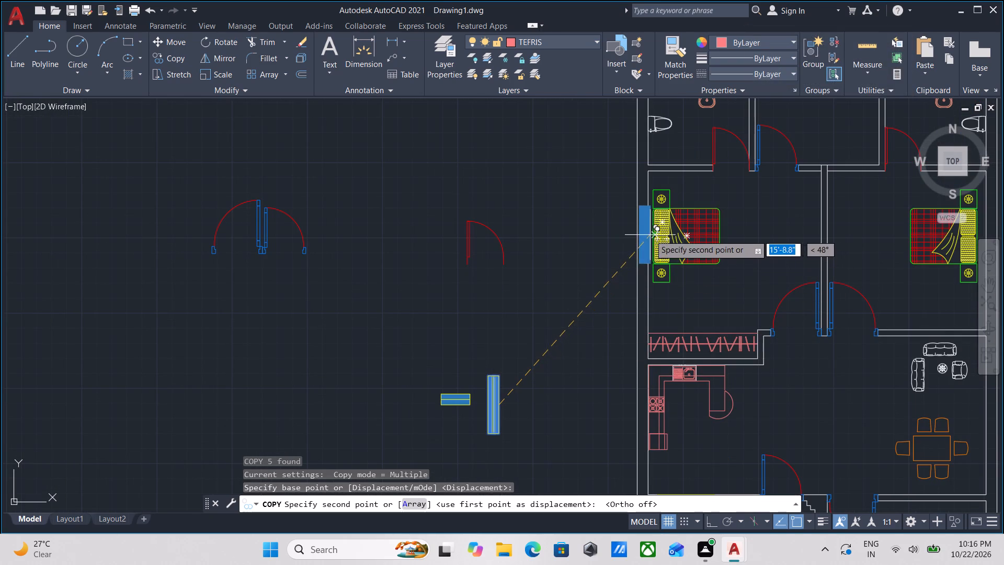
{"action": "scroll", "coordinate": [641, 237], "scroll_direction": "up", "scroll_amount": 2}
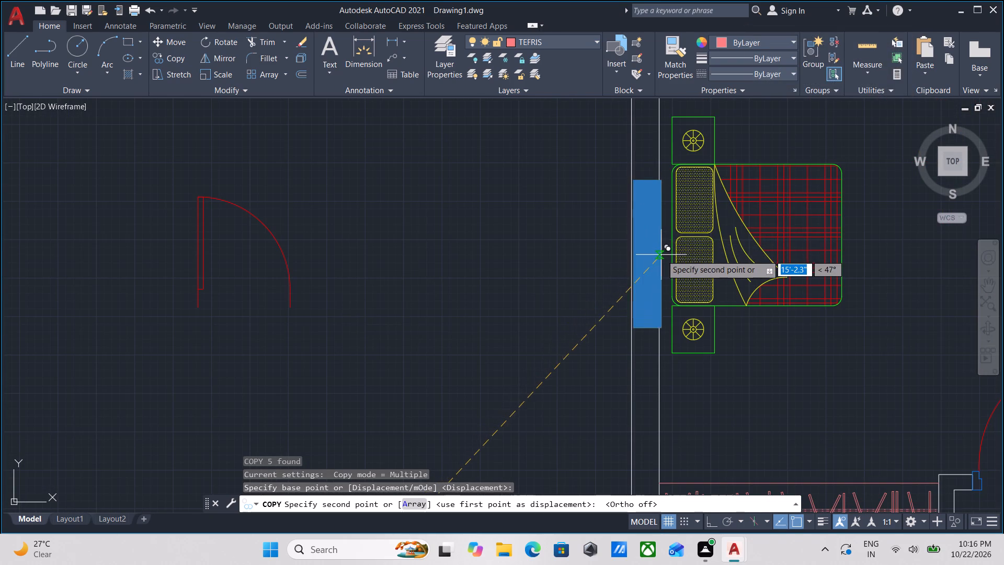
{"action": "left_click", "coordinate": [658, 239]}
{"action": "scroll", "coordinate": [659, 236], "scroll_direction": "down", "scroll_amount": 2}
{"action": "middle_click_drag", "start_coordinate": [659, 236], "coordinate": [615, 247]}
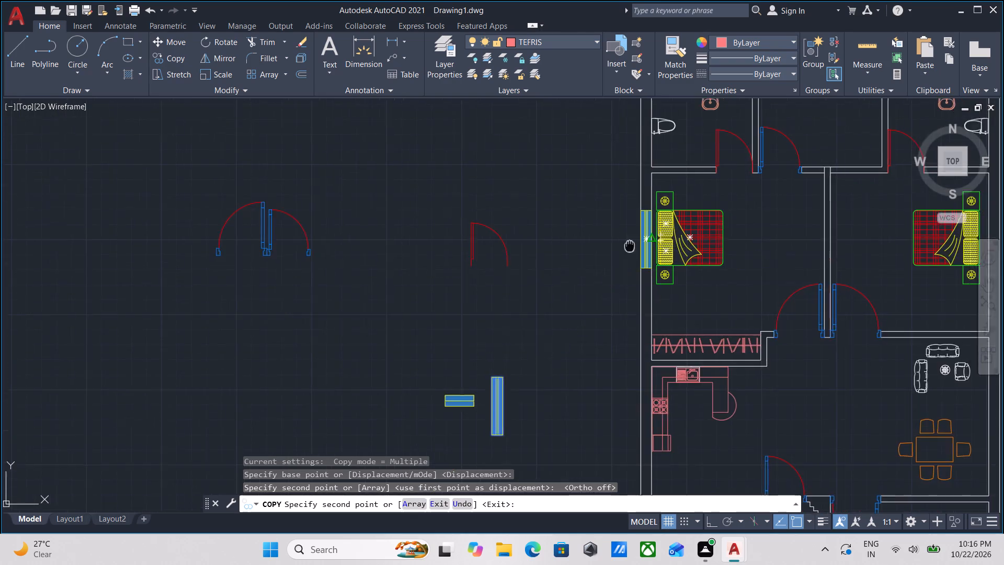
{"action": "middle_click_drag", "start_coordinate": [615, 247], "coordinate": [579, 259]}
{"action": "scroll", "coordinate": [744, 235], "scroll_direction": "down", "scroll_amount": 1}
{"action": "middle_click_drag", "start_coordinate": [740, 236], "coordinate": [645, 248]}
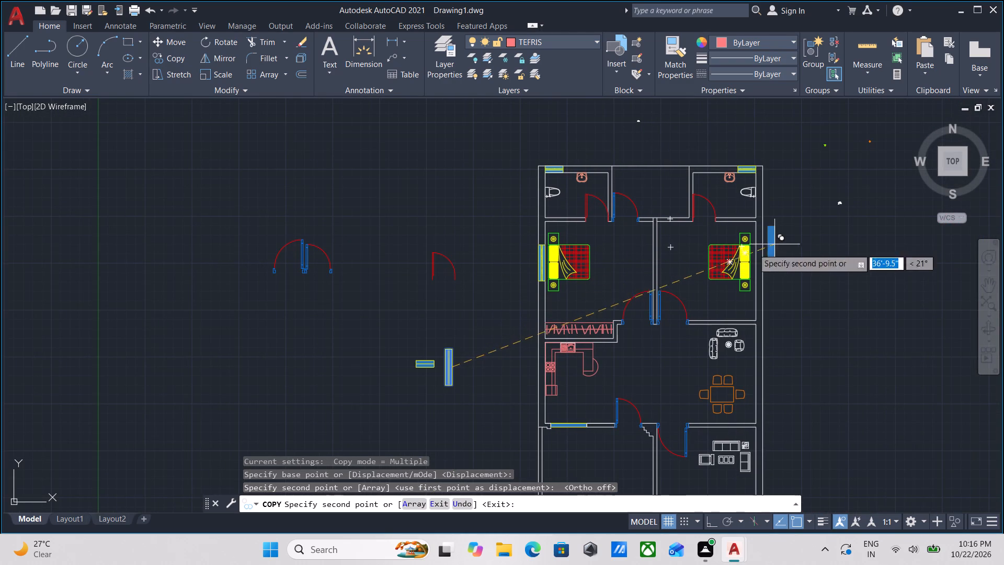
{"action": "scroll", "coordinate": [516, 320], "scroll_direction": "up", "scroll_amount": 2}
{"action": "key", "text": "Escape"}
Copy the left bedroom's outer-wall window by its left edge midpoint onto the inner face of the right bedroom's outer wall, behind the bed.
{"action": "scroll", "coordinate": [586, 229], "scroll_direction": "up", "scroll_amount": 3}
{"action": "left_click_drag", "start_coordinate": [574, 246], "coordinate": [569, 238]}
{"action": "left_click", "coordinate": [543, 193]}
{"action": "middle_click_drag", "start_coordinate": [543, 193], "coordinate": [544, 270]}
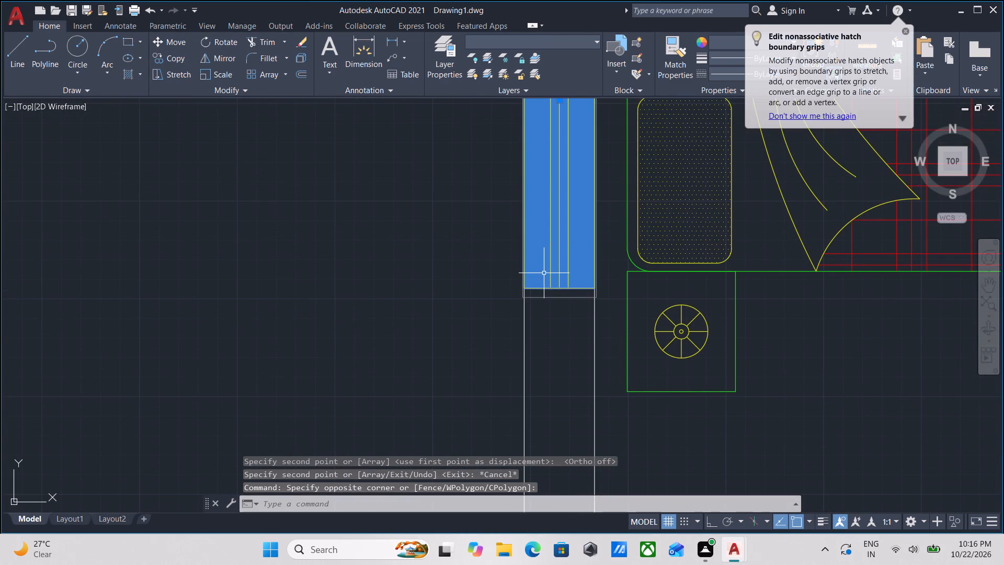
{"action": "type", "text": "CO"}
{"action": "key", "text": "Return"}
{"action": "scroll", "coordinate": [511, 191], "scroll_direction": "down", "scroll_amount": 1}
{"action": "middle_click_drag", "start_coordinate": [511, 191], "coordinate": [514, 201]}
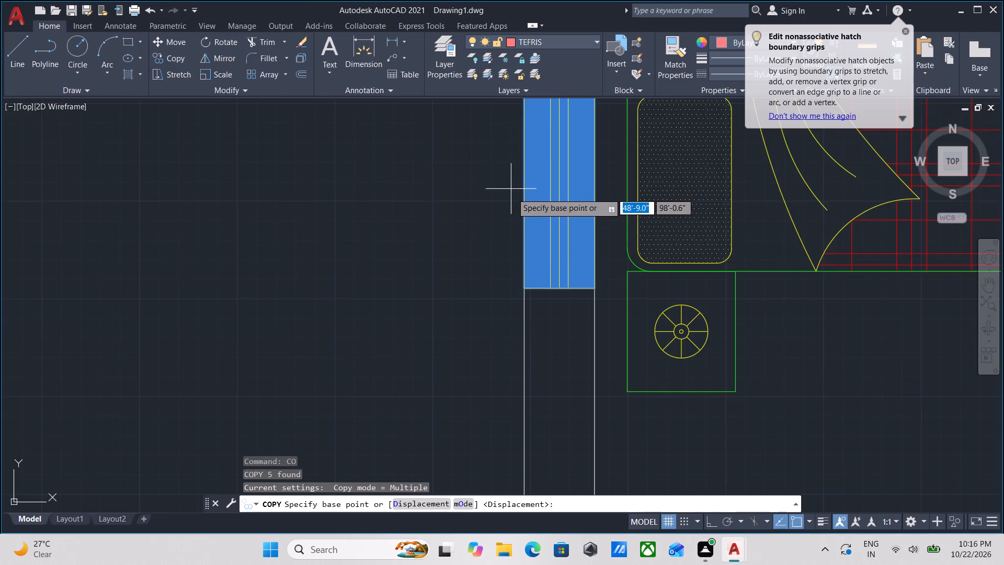
{"action": "middle_click_drag", "start_coordinate": [514, 201], "coordinate": [541, 312]}
{"action": "left_click", "coordinate": [549, 252]}
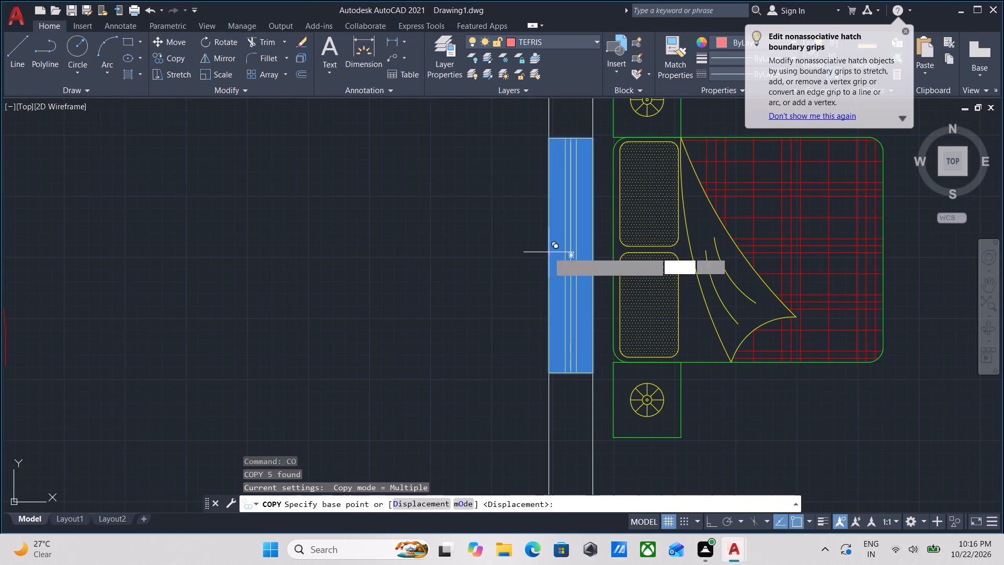
{"action": "middle_click_drag", "start_coordinate": [771, 234], "coordinate": [428, 254]}
{"action": "middle_click_drag", "start_coordinate": [866, 249], "coordinate": [429, 268]}
{"action": "scroll", "coordinate": [597, 248], "scroll_direction": "down", "scroll_amount": 1}
{"action": "middle_click_drag", "start_coordinate": [597, 248], "coordinate": [418, 273]}
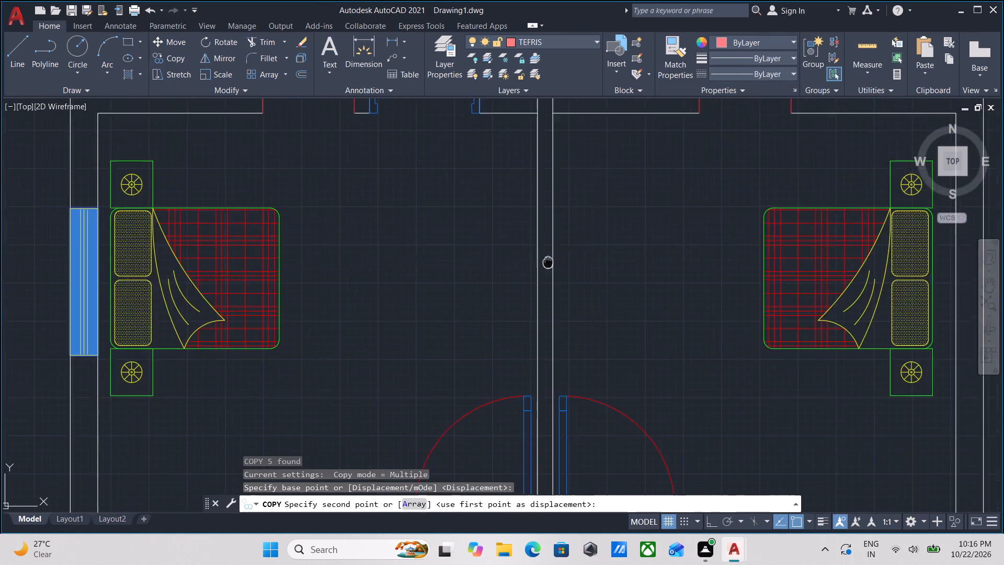
{"action": "middle_click_drag", "start_coordinate": [418, 273], "coordinate": [403, 273]}
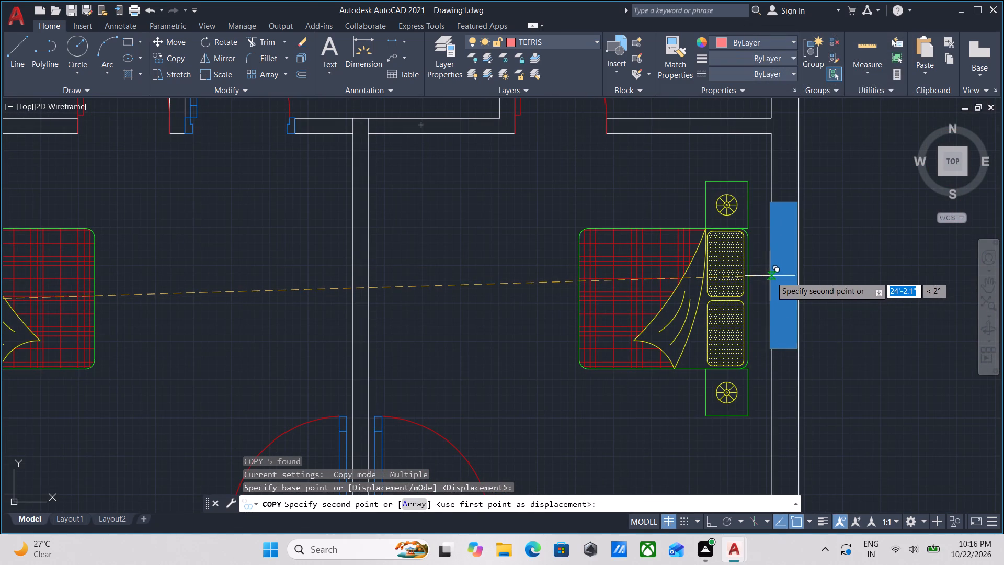
{"action": "left_click", "coordinate": [772, 279]}
{"action": "scroll", "coordinate": [798, 261], "scroll_direction": "down", "scroll_amount": 3}
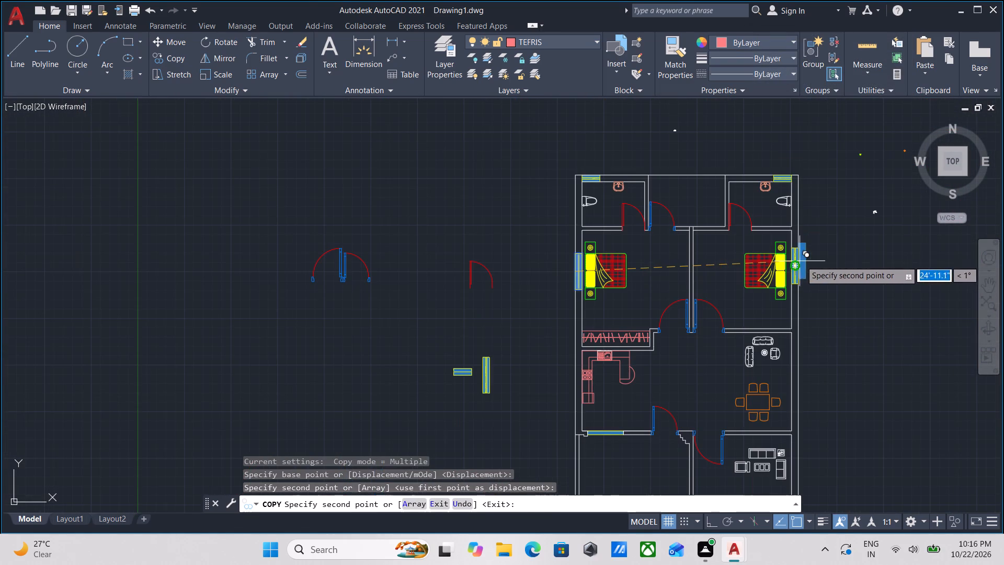
{"action": "key", "text": "Escape"}
Review the whole floor plan, from the bathrooms and bedrooms down to the front rooms, for openings still lacking doors or windows.
{"action": "scroll", "coordinate": [805, 235], "scroll_direction": "up", "scroll_amount": 2}
{"action": "scroll", "coordinate": [711, 230], "scroll_direction": "down", "scroll_amount": 2}
{"action": "middle_click_drag", "start_coordinate": [711, 230], "coordinate": [714, 232]}
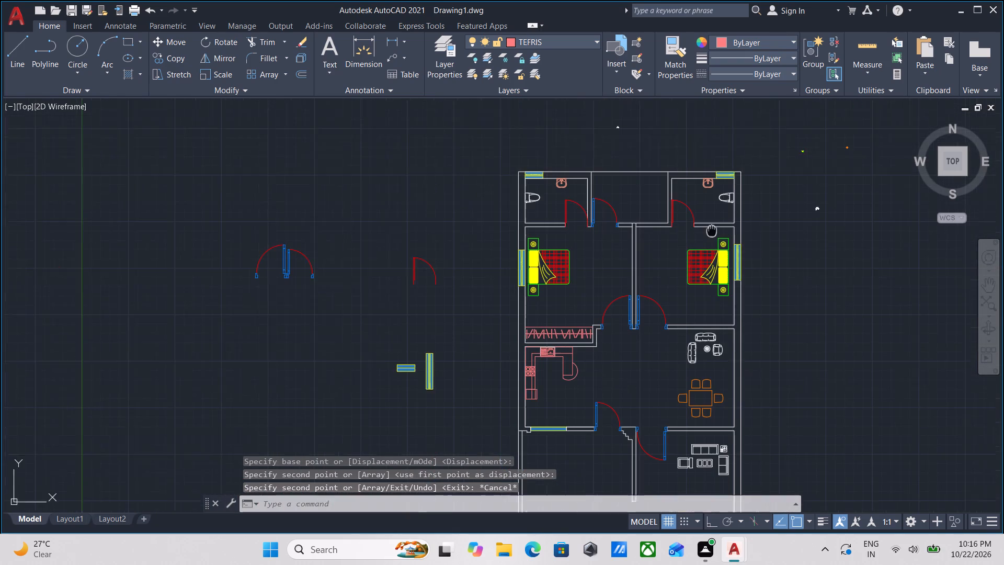
{"action": "middle_click_drag", "start_coordinate": [714, 232], "coordinate": [717, 233]}
{"action": "scroll", "coordinate": [656, 257], "scroll_direction": "down", "scroll_amount": 1}
{"action": "middle_click_drag", "start_coordinate": [656, 257], "coordinate": [660, 169]}
{"action": "scroll", "coordinate": [646, 241], "scroll_direction": "up", "scroll_amount": 2}
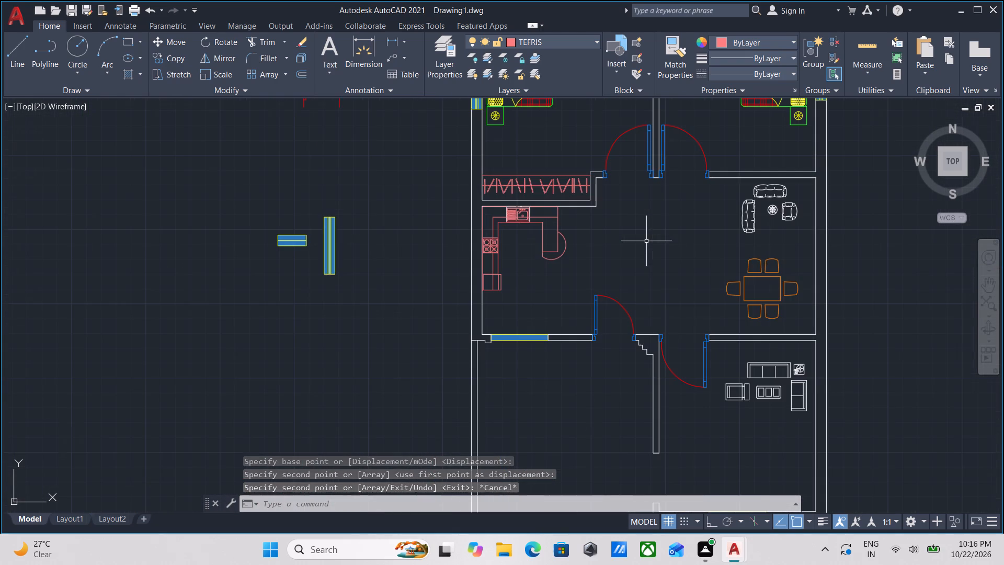
{"action": "scroll", "coordinate": [648, 261], "scroll_direction": "down", "scroll_amount": 1}
{"action": "middle_click_drag", "start_coordinate": [648, 260], "coordinate": [654, 183]}
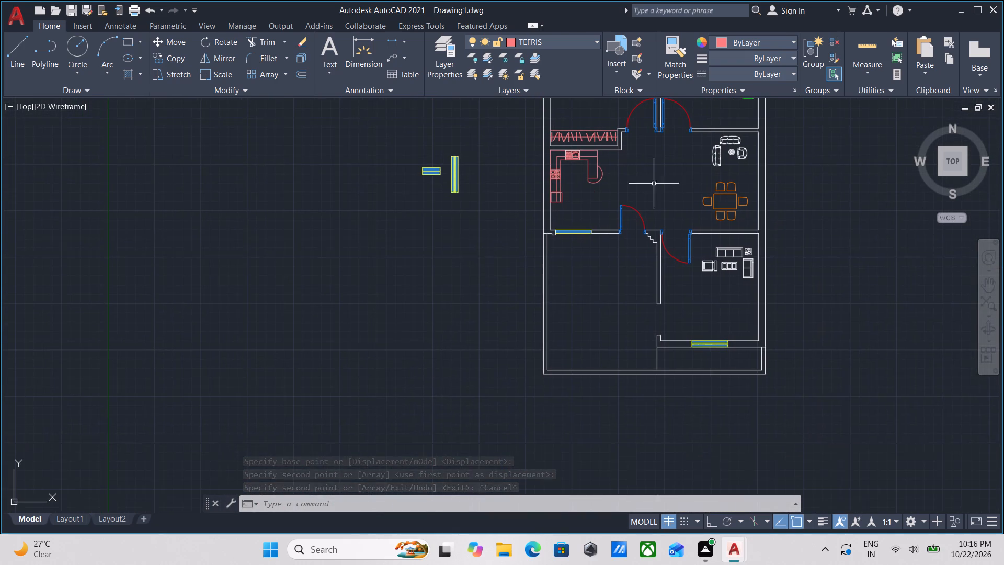
{"action": "middle_click_drag", "start_coordinate": [686, 287], "coordinate": [680, 234]}
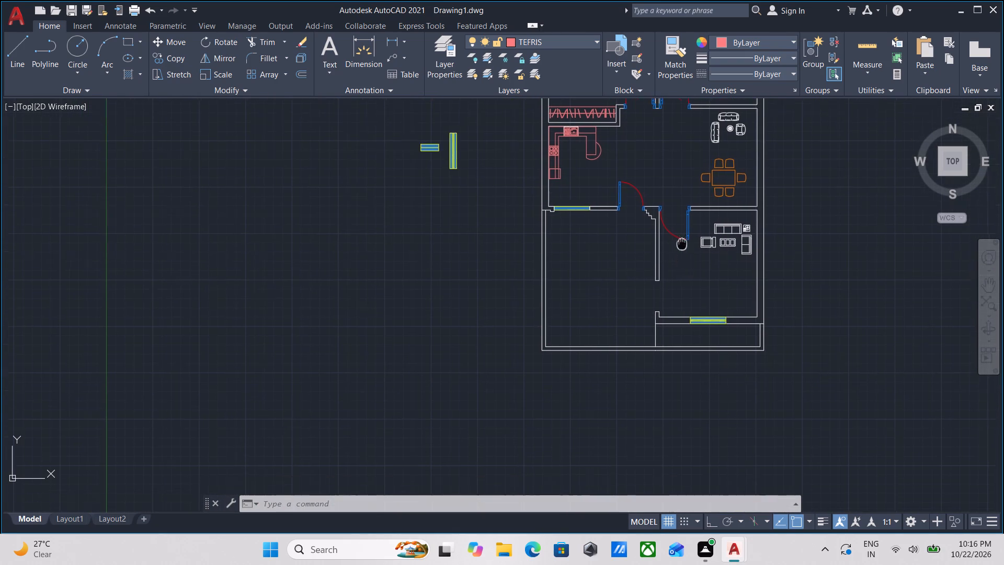
{"action": "middle_click_drag", "start_coordinate": [680, 234], "coordinate": [679, 214]}
{"action": "middle_click_drag", "start_coordinate": [682, 236], "coordinate": [689, 251]}
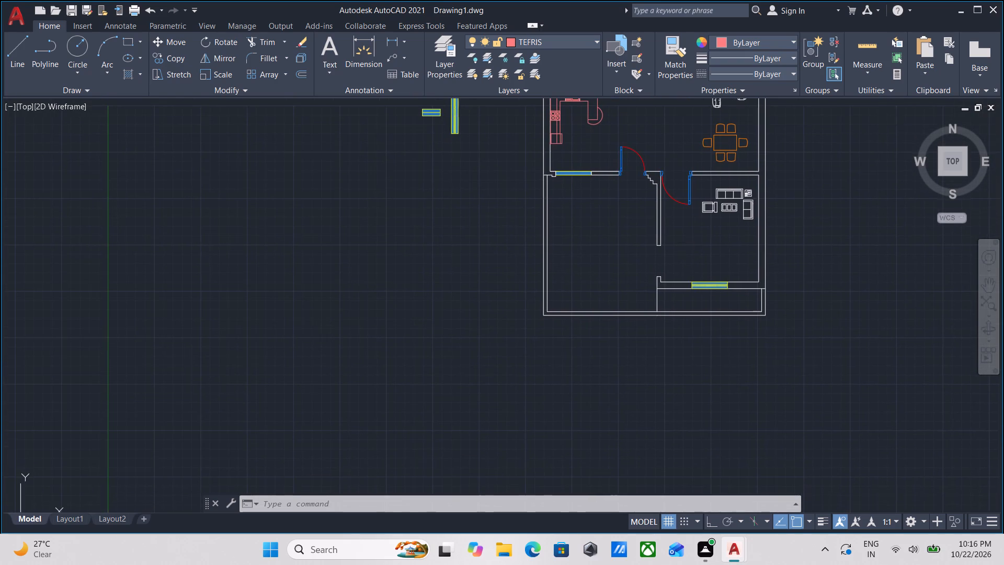
{"action": "middle_click_drag", "start_coordinate": [599, 256], "coordinate": [612, 383]}
{"action": "middle_click_drag", "start_coordinate": [622, 256], "coordinate": [623, 346]}
{"action": "middle_click_drag", "start_coordinate": [625, 210], "coordinate": [630, 245]}
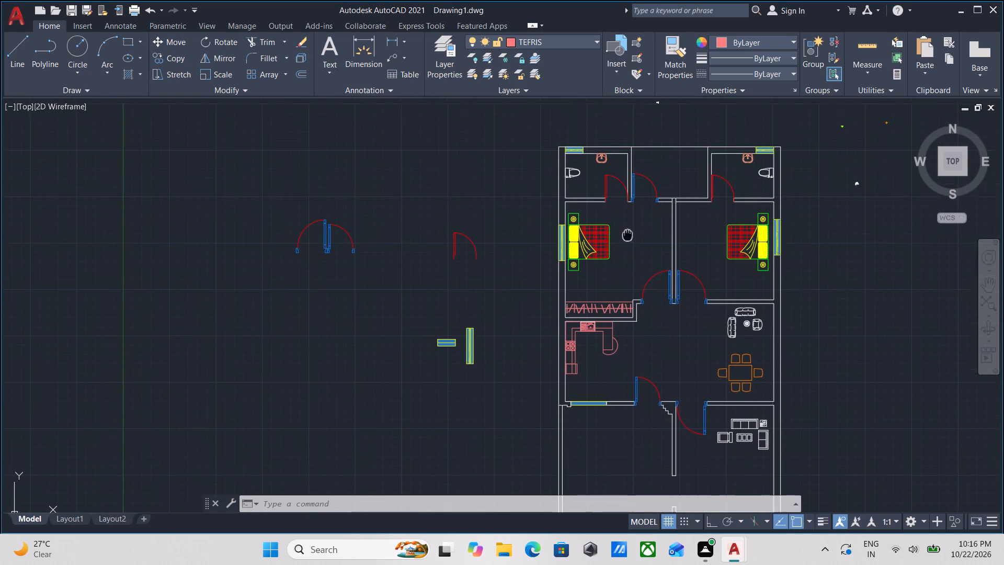
{"action": "middle_click_drag", "start_coordinate": [630, 245], "coordinate": [633, 262]}
{"action": "scroll", "coordinate": [611, 210], "scroll_direction": "up", "scroll_amount": 4}
{"action": "scroll", "coordinate": [594, 204], "scroll_direction": "down", "scroll_amount": 1}
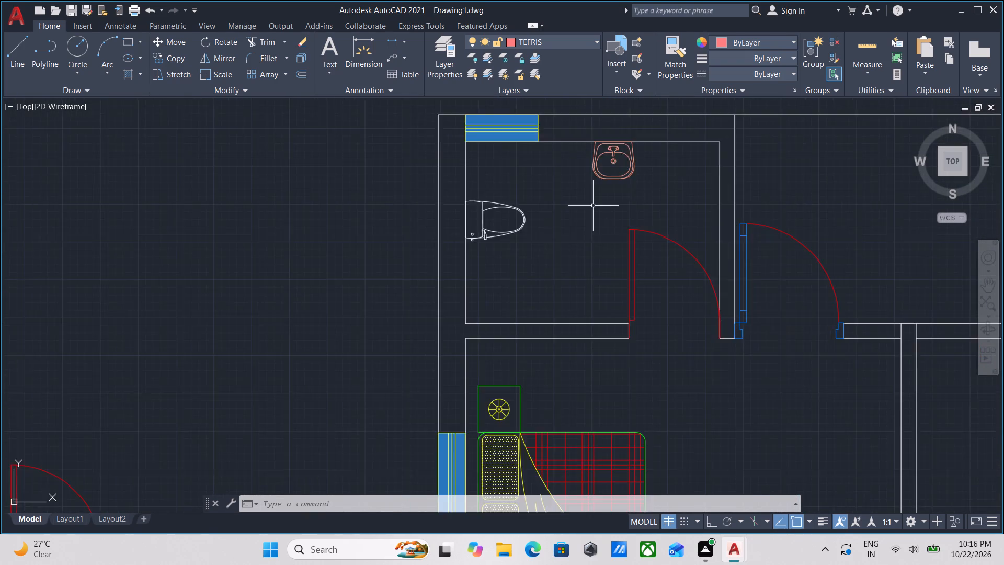
{"action": "middle_click_drag", "start_coordinate": [593, 214], "coordinate": [598, 280]}
{"action": "scroll", "coordinate": [495, 200], "scroll_direction": "up", "scroll_amount": 2}
{"action": "scroll", "coordinate": [539, 207], "scroll_direction": "down", "scroll_amount": 3}
{"action": "scroll", "coordinate": [634, 248], "scroll_direction": "down", "scroll_amount": 1}
{"action": "middle_click_drag", "start_coordinate": [633, 245], "coordinate": [617, 205]}
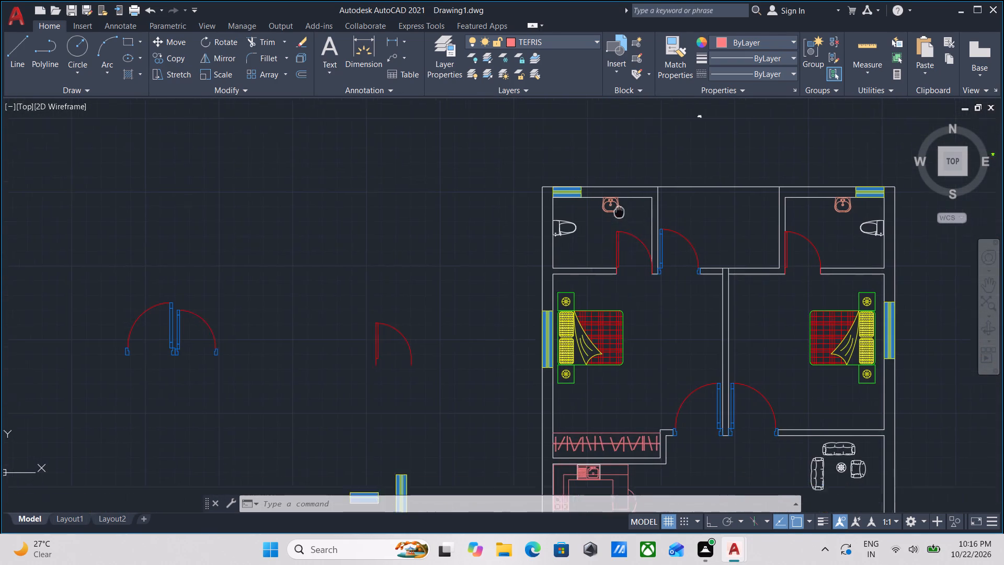
{"action": "middle_click_drag", "start_coordinate": [617, 205], "coordinate": [612, 196]}
{"action": "middle_click_drag", "start_coordinate": [738, 285], "coordinate": [711, 222]}
{"action": "scroll", "coordinate": [689, 250], "scroll_direction": "down", "scroll_amount": 1}
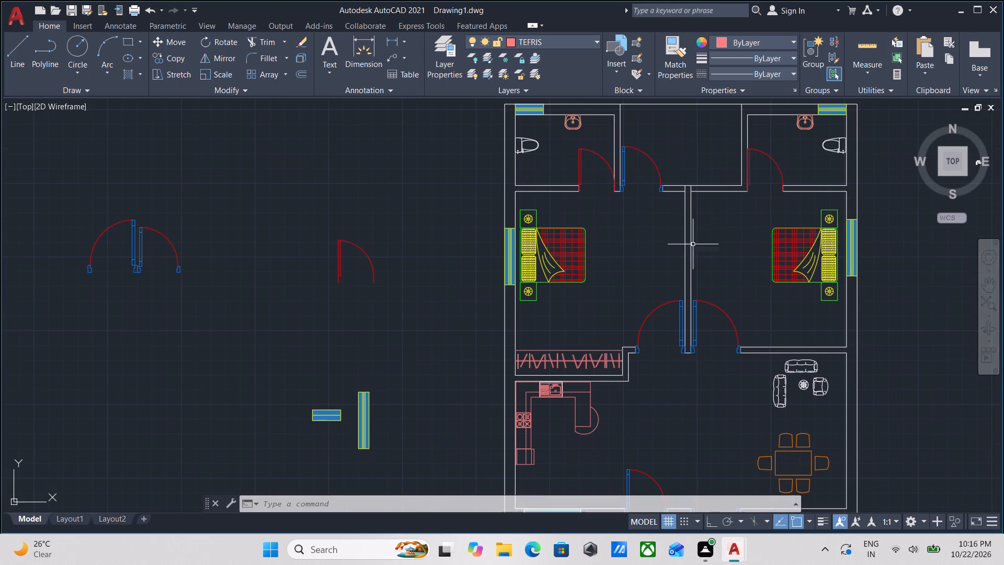
{"action": "scroll", "coordinate": [682, 258], "scroll_direction": "down", "scroll_amount": 1}
{"action": "middle_click_drag", "start_coordinate": [661, 282], "coordinate": [675, 212]}
{"action": "scroll", "coordinate": [750, 250], "scroll_direction": "up", "scroll_amount": 2}
{"action": "middle_click_drag", "start_coordinate": [607, 247], "coordinate": [622, 218]}
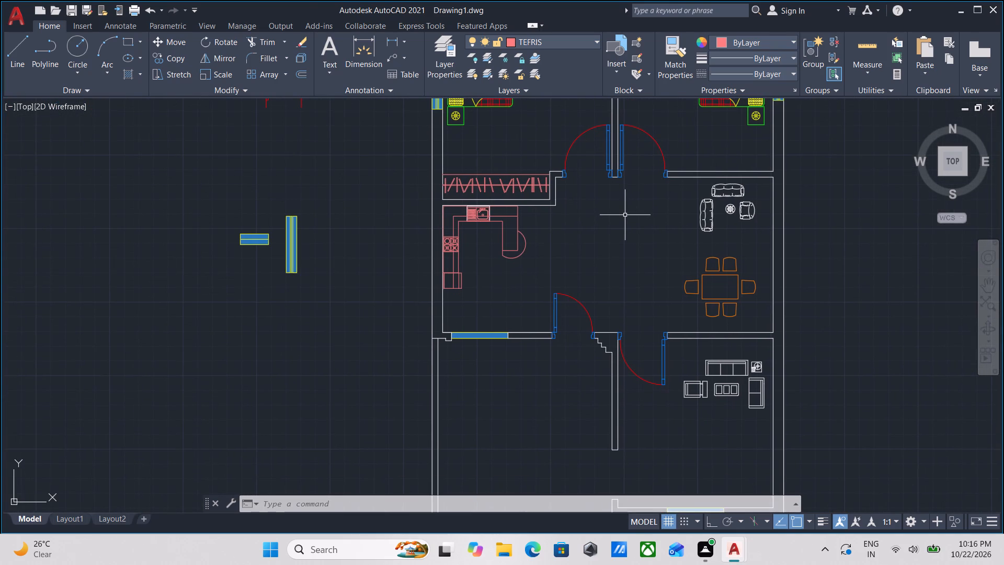
{"action": "scroll", "coordinate": [586, 306], "scroll_direction": "down", "scroll_amount": 2}
{"action": "middle_click_drag", "start_coordinate": [586, 306], "coordinate": [615, 223]}
{"action": "scroll", "coordinate": [609, 282], "scroll_direction": "up", "scroll_amount": 2}
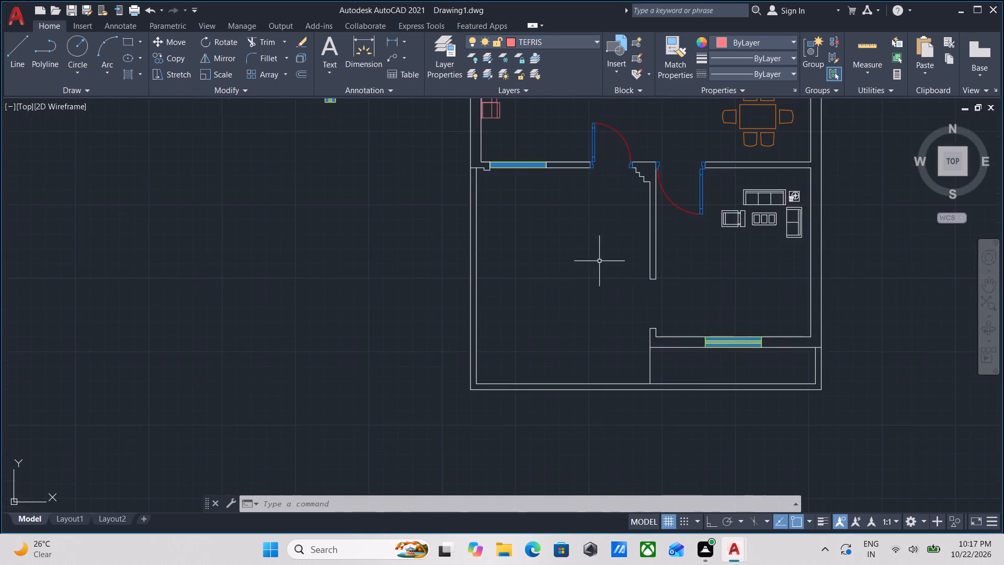
{"action": "scroll", "coordinate": [595, 254], "scroll_direction": "down", "scroll_amount": 1}
{"action": "middle_click_drag", "start_coordinate": [595, 254], "coordinate": [628, 295]}
{"action": "middle_click_drag", "start_coordinate": [602, 277], "coordinate": [629, 355]}
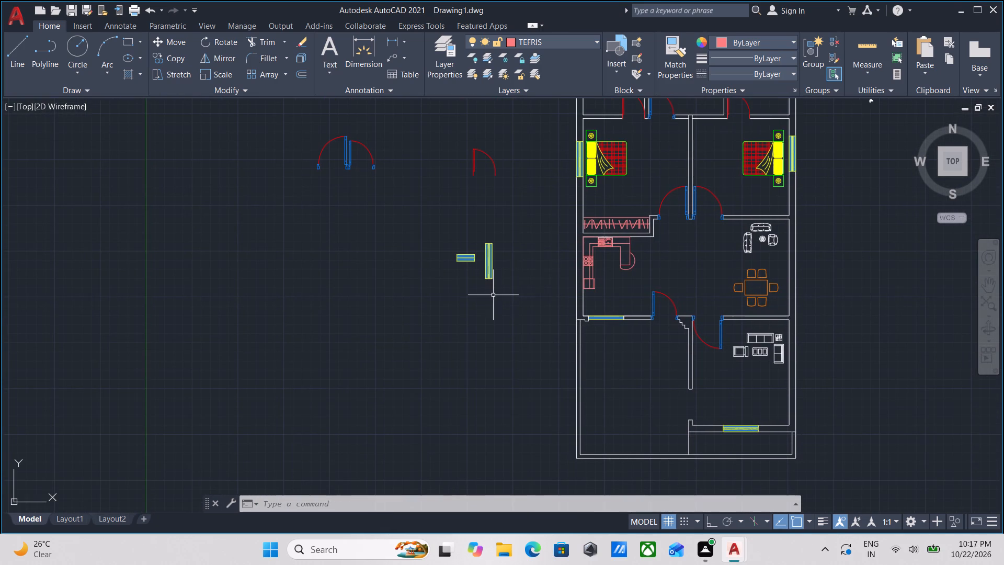
{"action": "scroll", "coordinate": [511, 285], "scroll_direction": "down", "scroll_amount": 1}
{"action": "middle_click_drag", "start_coordinate": [511, 285], "coordinate": [506, 341]}
{"action": "scroll", "coordinate": [610, 374], "scroll_direction": "up", "scroll_amount": 2}
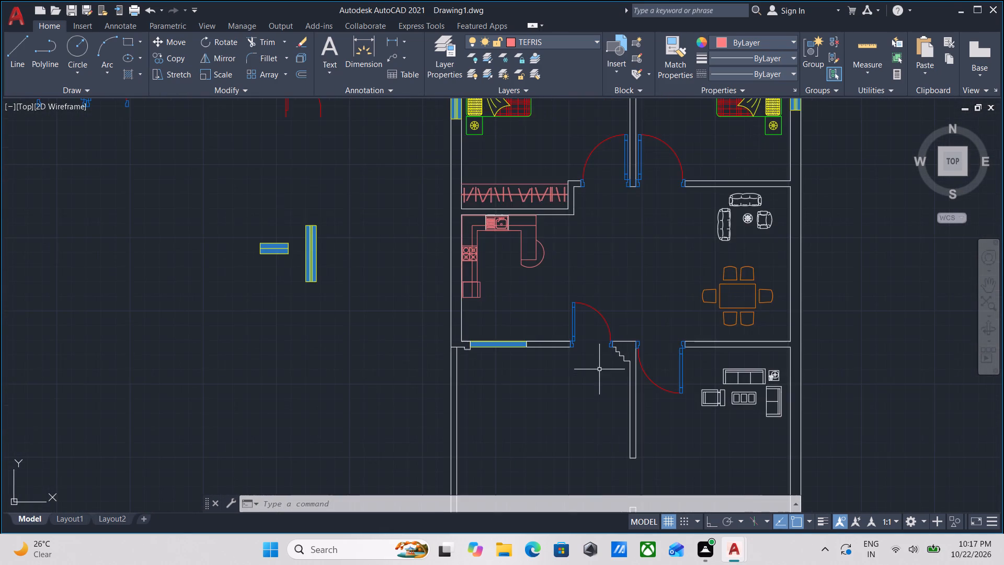
{"action": "middle_click_drag", "start_coordinate": [586, 354], "coordinate": [602, 261]}
{"action": "middle_click_drag", "start_coordinate": [638, 378], "coordinate": [643, 430]}
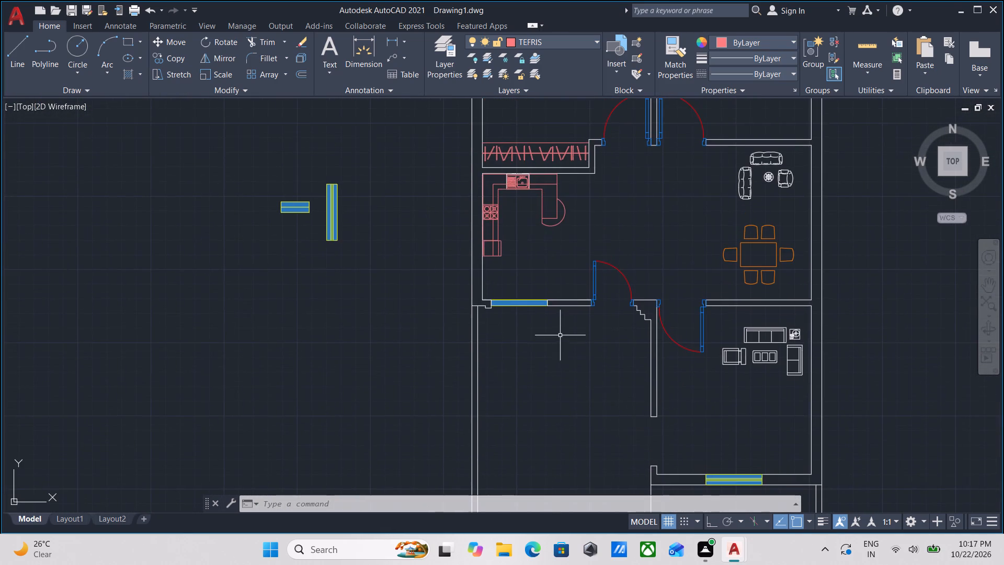
{"action": "middle_click_drag", "start_coordinate": [562, 341], "coordinate": [635, 450]}
Rotate a copy of the right bedroom's entrance door to 270° about its lower-left frame corner, with ortho on.
{"action": "left_click_drag", "start_coordinate": [763, 193], "coordinate": [762, 198]}
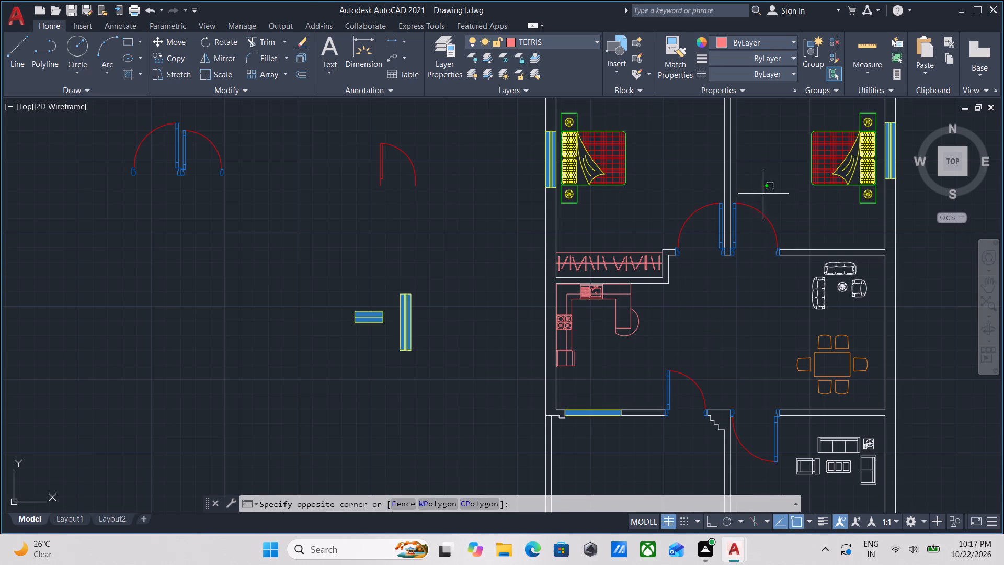
{"action": "left_click_drag", "start_coordinate": [762, 198], "coordinate": [761, 210]}
{"action": "left_click", "coordinate": [757, 223]}
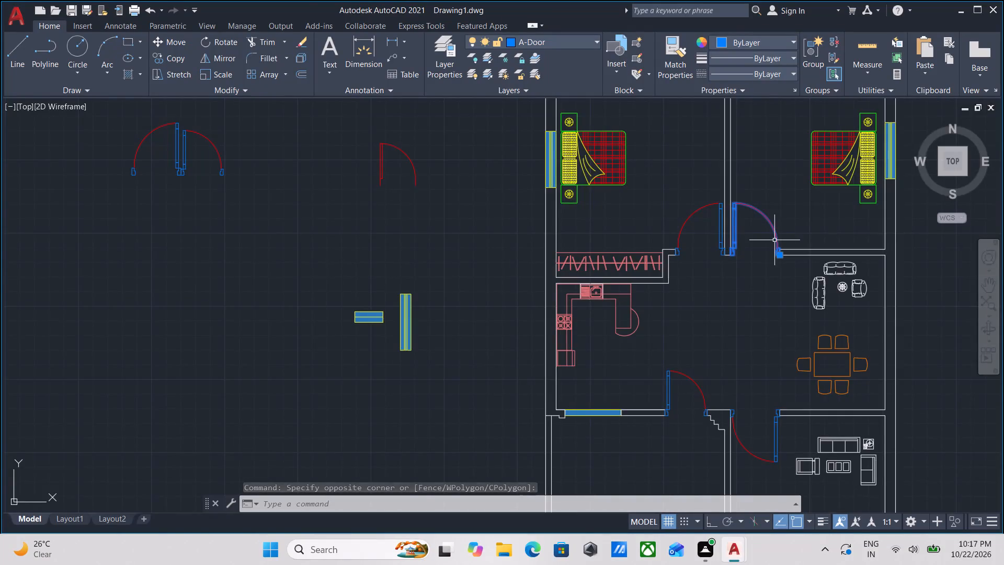
{"action": "scroll", "coordinate": [774, 240], "scroll_direction": "up", "scroll_amount": 1}
{"action": "middle_click_drag", "start_coordinate": [702, 258], "coordinate": [722, 238]}
{"action": "middle_click_drag", "start_coordinate": [741, 228], "coordinate": [769, 185]}
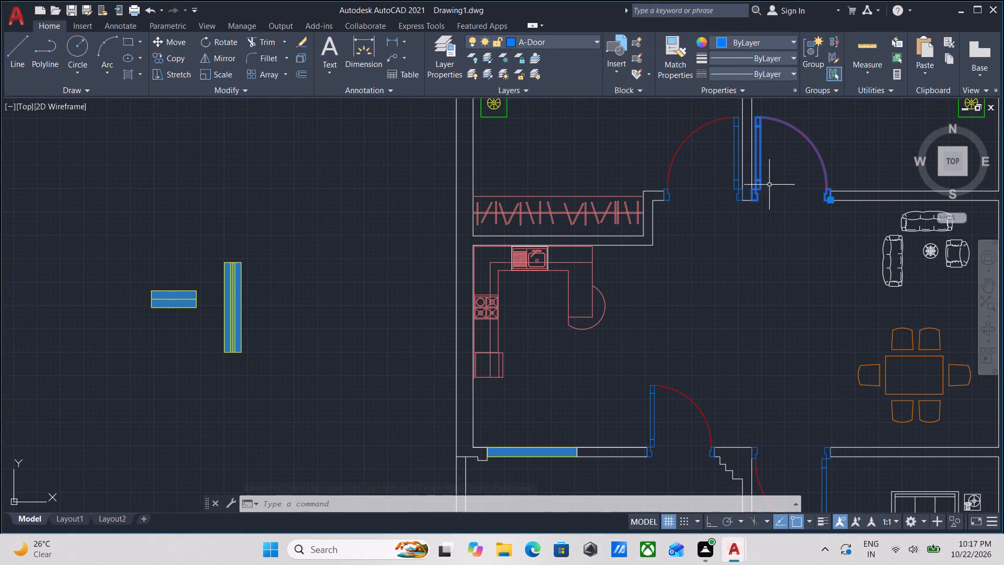
{"action": "scroll", "coordinate": [771, 241], "scroll_direction": "down", "scroll_amount": 1}
{"action": "middle_click_drag", "start_coordinate": [771, 241], "coordinate": [763, 223]}
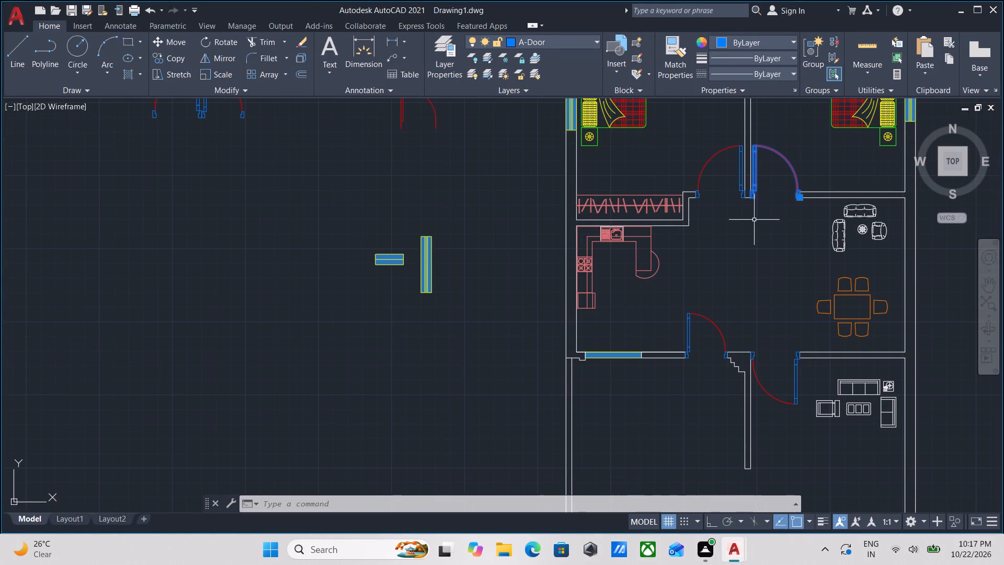
{"action": "scroll", "coordinate": [754, 219], "scroll_direction": "up", "scroll_amount": 2}
{"action": "type", "text": "RO"}
{"action": "key", "text": "Return"}
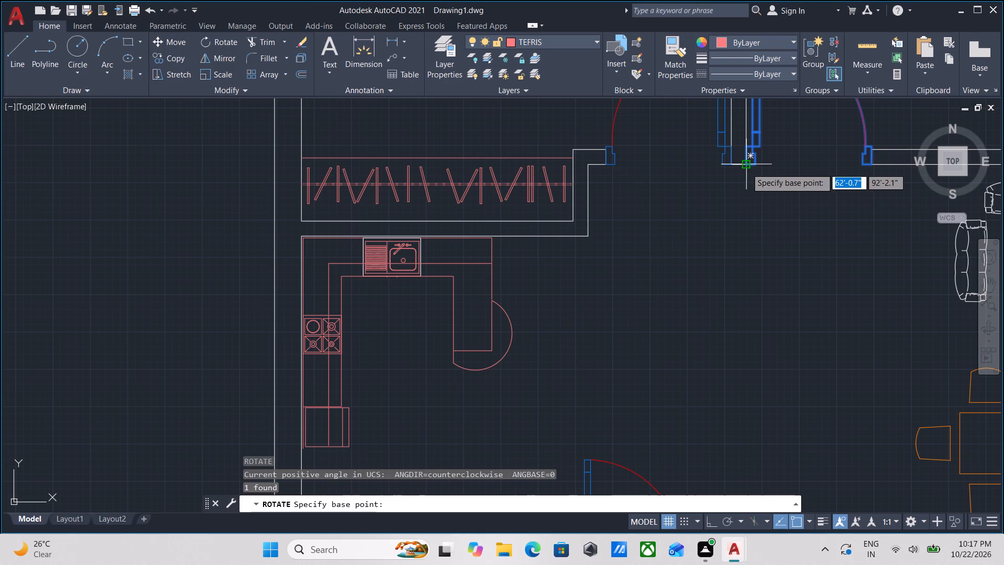
{"action": "left_click", "coordinate": [746, 168]}
{"action": "key", "text": "F8"}
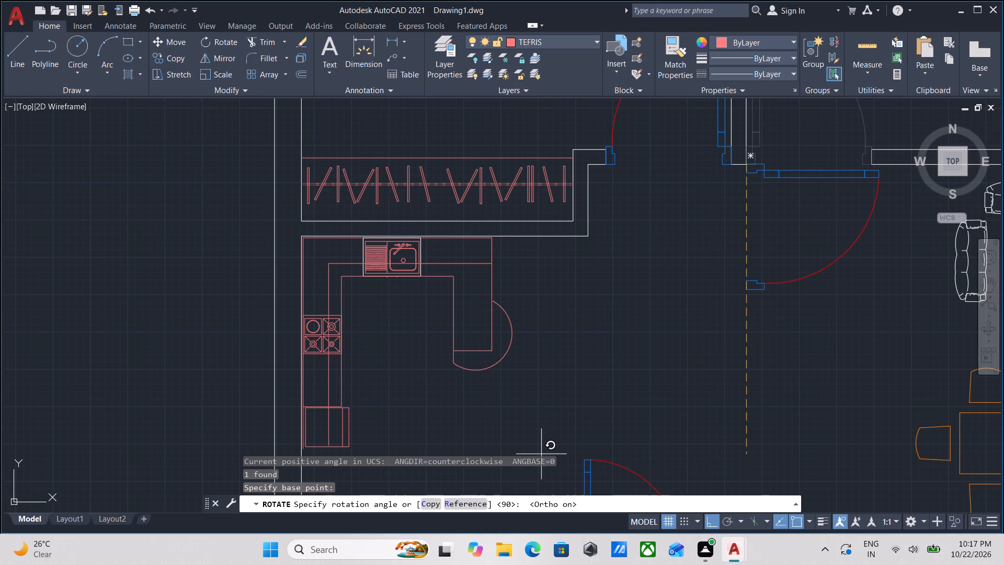
{"action": "left_click", "coordinate": [433, 502]}
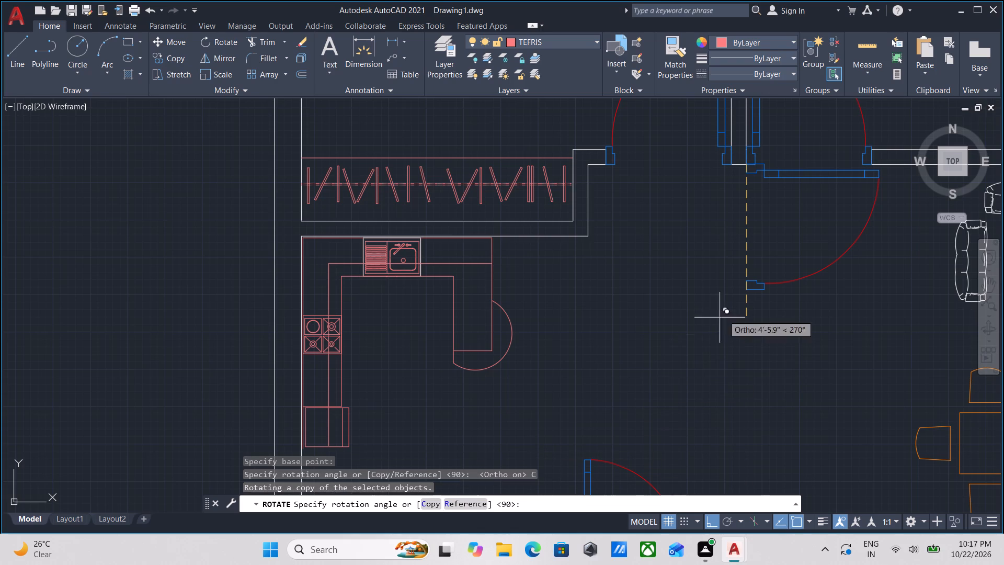
{"action": "left_click", "coordinate": [759, 325]}
Move the rotated door copy by its upper-left frame corner, with ortho off, to the partition wall's end midpoint at the front sitting room's side opening.
{"action": "left_click_drag", "start_coordinate": [823, 306], "coordinate": [823, 300]}
{"action": "left_click", "coordinate": [797, 234]}
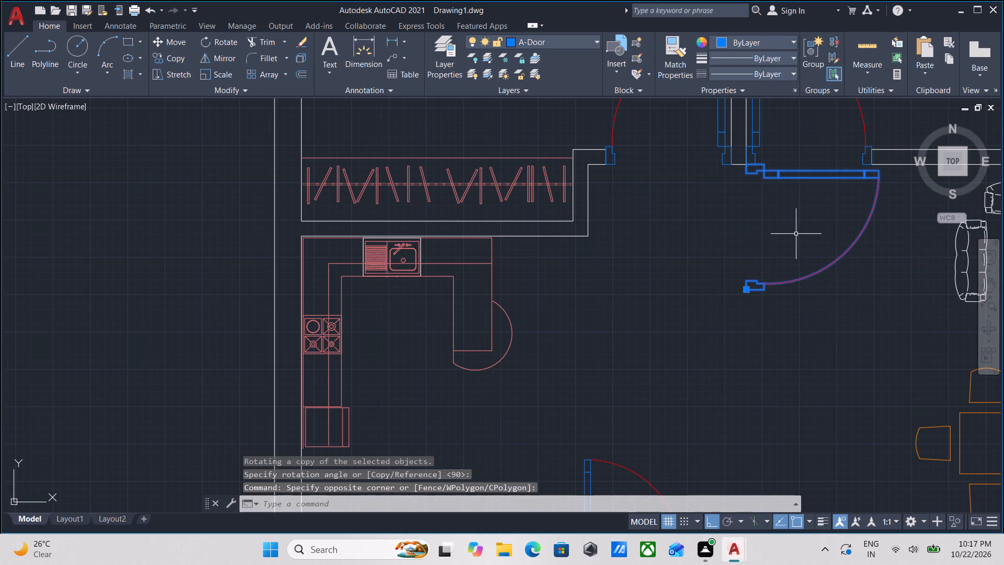
{"action": "middle_click_drag", "start_coordinate": [795, 234], "coordinate": [793, 252]}
{"action": "key", "text": "m"}
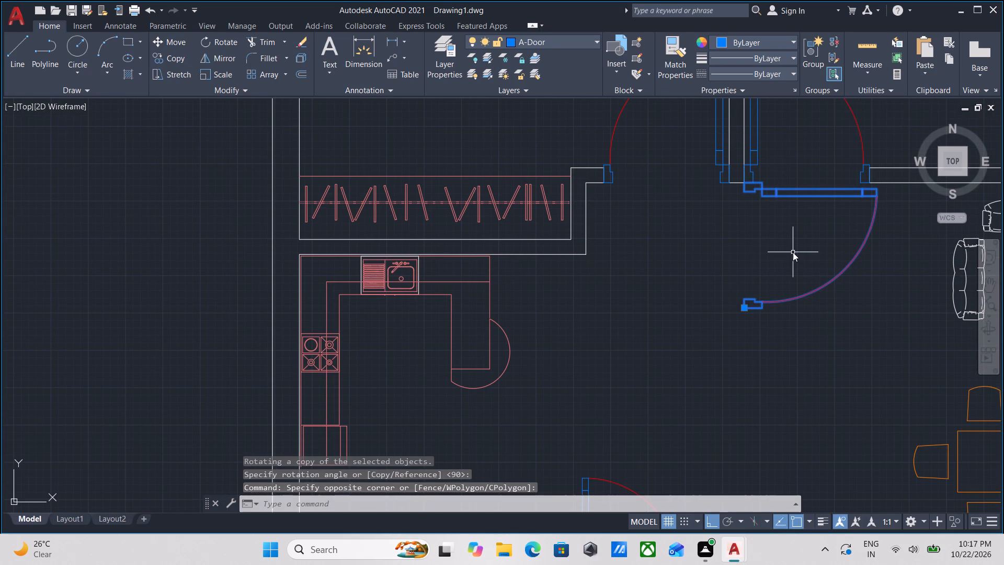
{"action": "key", "text": "Return"}
{"action": "scroll", "coordinate": [760, 184], "scroll_direction": "up", "scroll_amount": 2}
{"action": "left_click", "coordinate": [724, 180]}
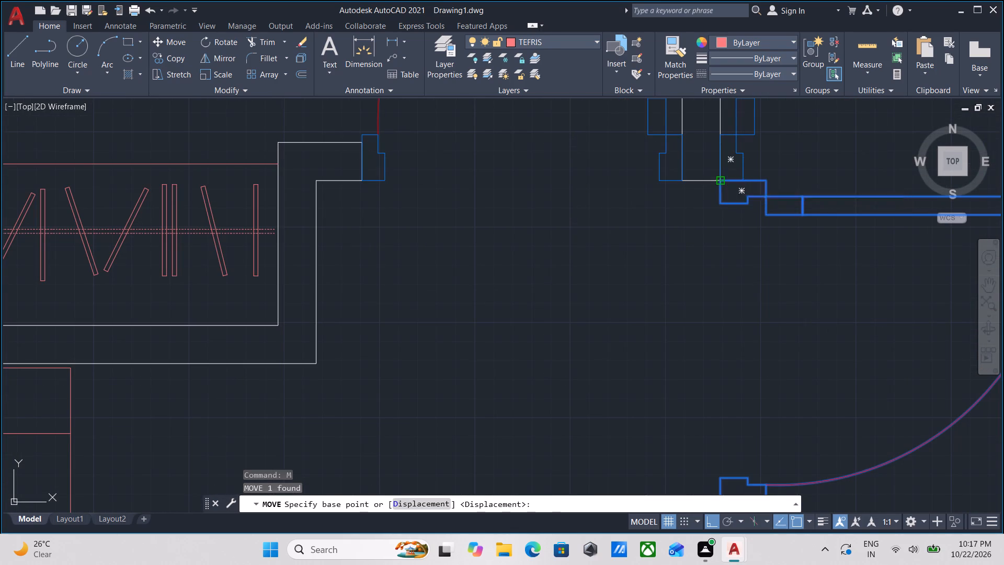
{"action": "key", "text": "F8"}
{"action": "scroll", "coordinate": [610, 254], "scroll_direction": "down", "scroll_amount": 3}
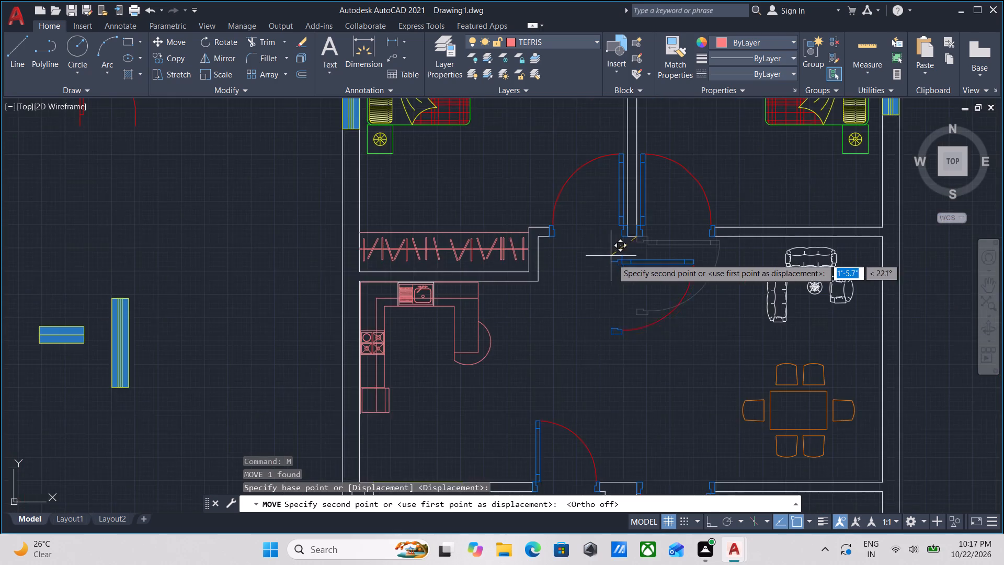
{"action": "middle_click_drag", "start_coordinate": [613, 260], "coordinate": [657, 137]}
{"action": "middle_click_drag", "start_coordinate": [679, 307], "coordinate": [718, 152]}
{"action": "middle_click_drag", "start_coordinate": [736, 335], "coordinate": [751, 250]}
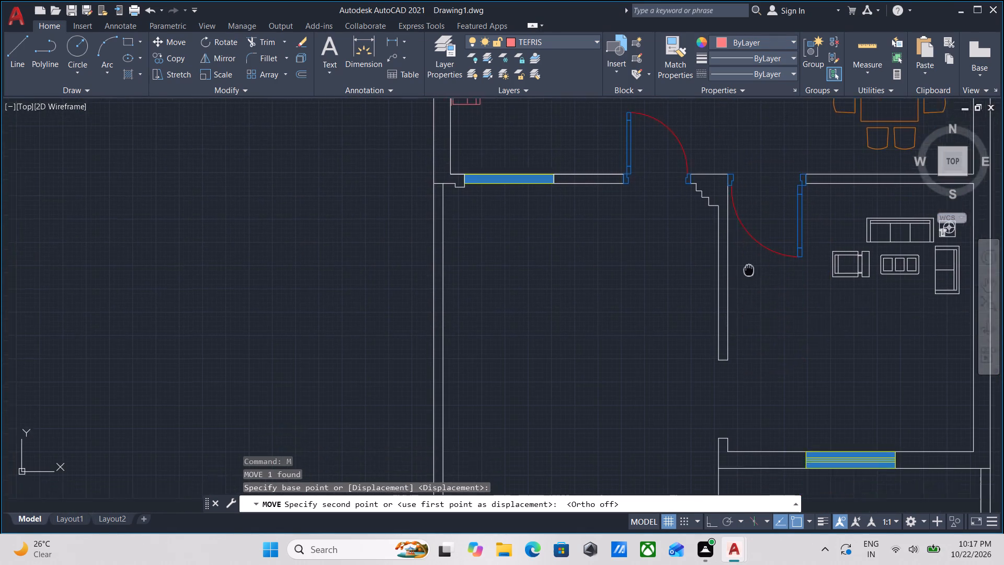
{"action": "middle_click_drag", "start_coordinate": [751, 250], "coordinate": [759, 199]}
{"action": "scroll", "coordinate": [746, 291], "scroll_direction": "up", "scroll_amount": 2}
{"action": "left_click", "coordinate": [725, 202]}
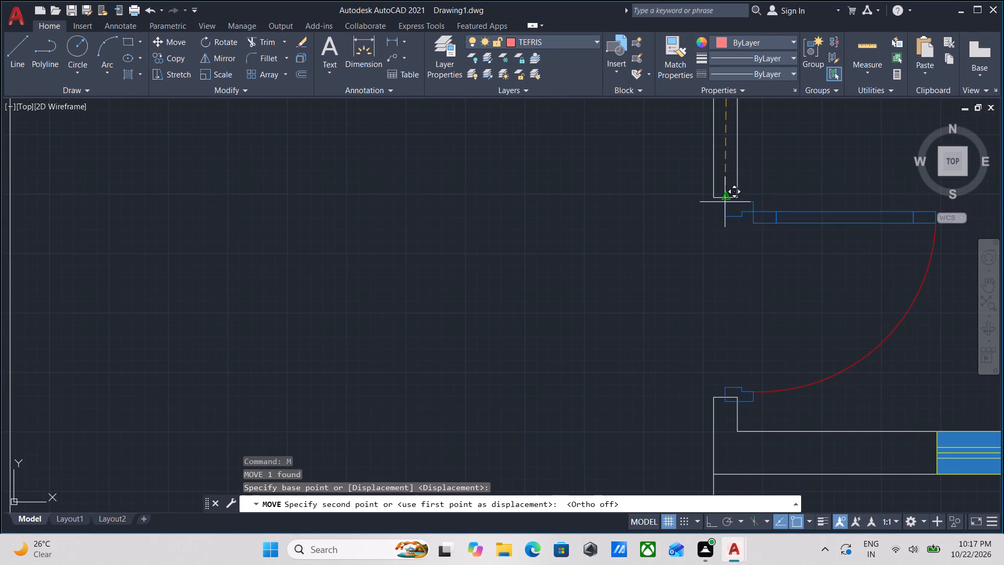
Move the front sitting room's side door from the partition wall's right end corner to that wall end's midpoint, aligning its frame with the outer face.
{"action": "left_click", "coordinate": [891, 376]}
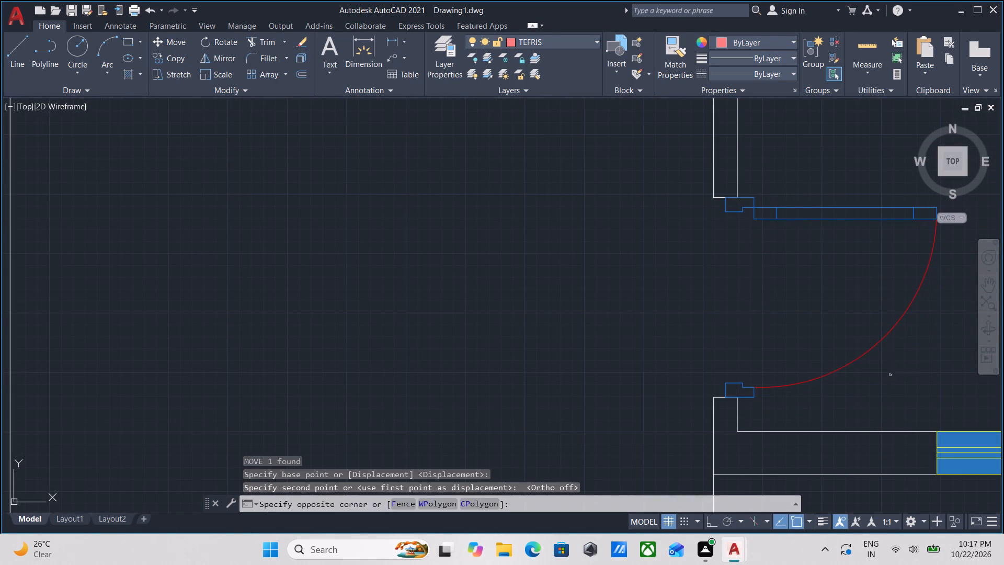
{"action": "left_click", "coordinate": [830, 312]}
{"action": "middle_click_drag", "start_coordinate": [761, 298], "coordinate": [759, 277]}
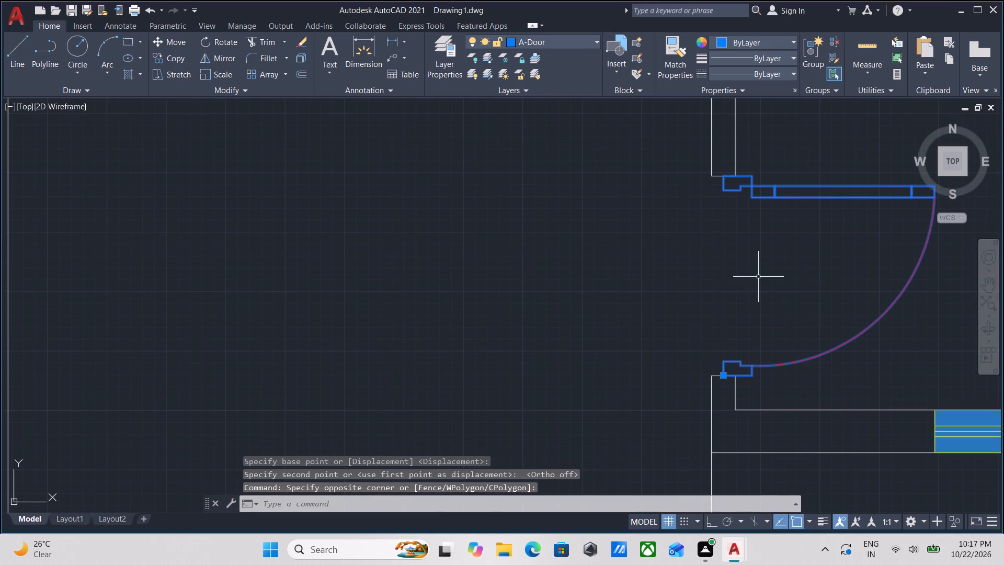
{"action": "key", "text": "m"}
{"action": "key", "text": "Return"}
{"action": "scroll", "coordinate": [733, 207], "scroll_direction": "up", "scroll_amount": 1}
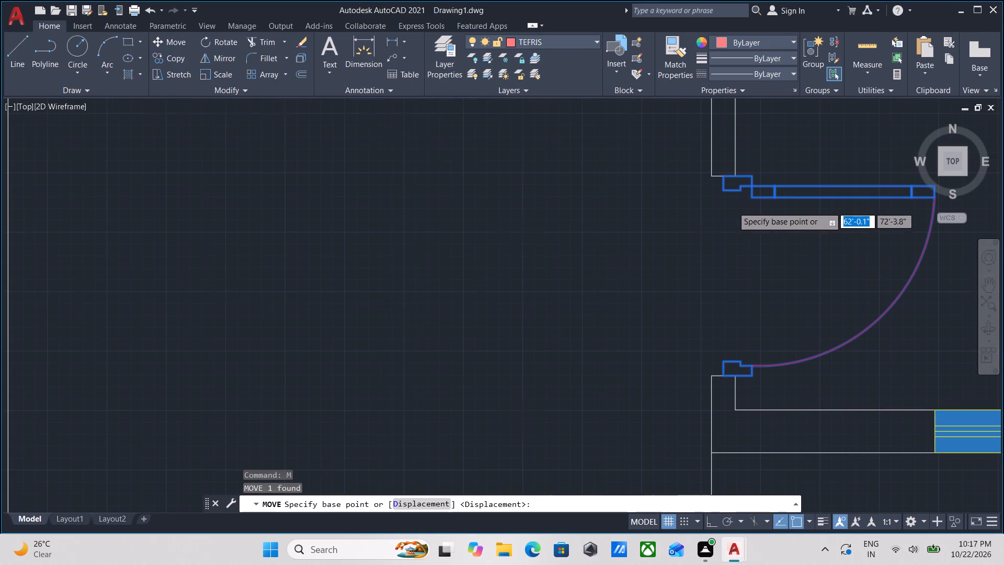
{"action": "scroll", "coordinate": [736, 152], "scroll_direction": "up", "scroll_amount": 3}
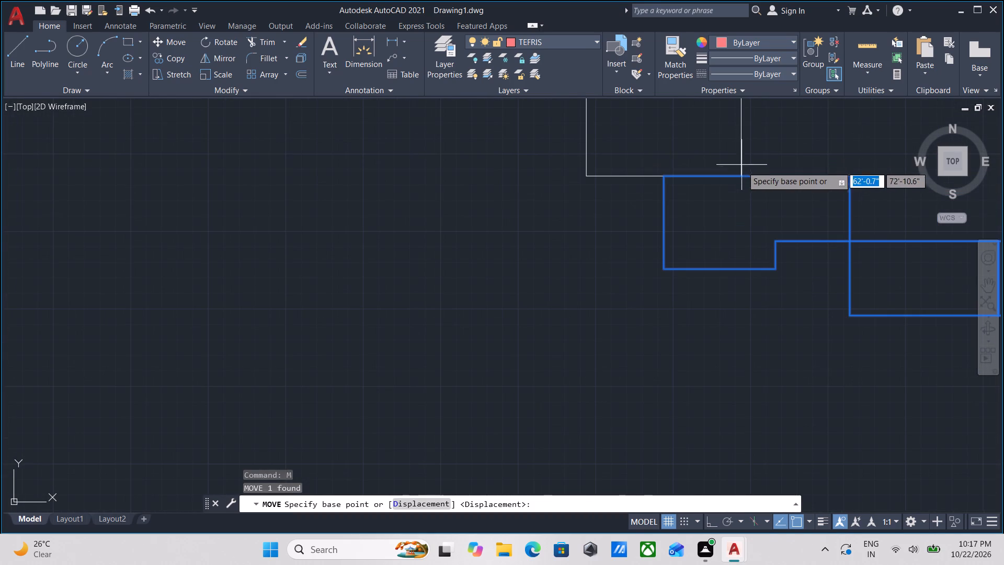
{"action": "left_click", "coordinate": [744, 175]}
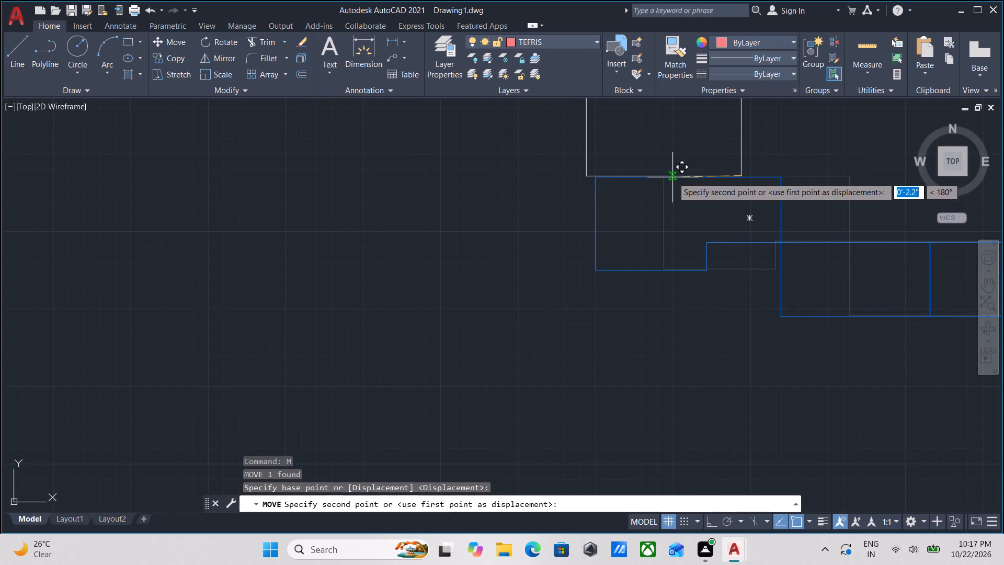
{"action": "left_click", "coordinate": [666, 178]}
Trim the partition lines between the two bedrooms where they cross the wall below the bathrooms, opening the wall junction.
{"action": "scroll", "coordinate": [667, 178], "scroll_direction": "down", "scroll_amount": 4}
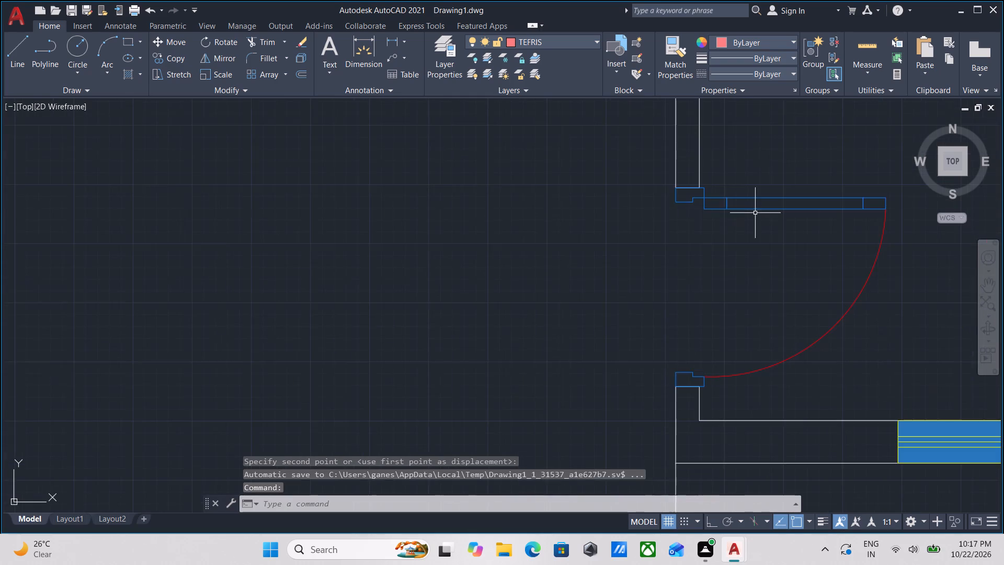
{"action": "scroll", "coordinate": [759, 212], "scroll_direction": "down", "scroll_amount": 2}
{"action": "middle_click_drag", "start_coordinate": [759, 211], "coordinate": [759, 205]}
{"action": "scroll", "coordinate": [759, 205], "scroll_direction": "down", "scroll_amount": 1}
{"action": "middle_click_drag", "start_coordinate": [759, 205], "coordinate": [727, 275]}
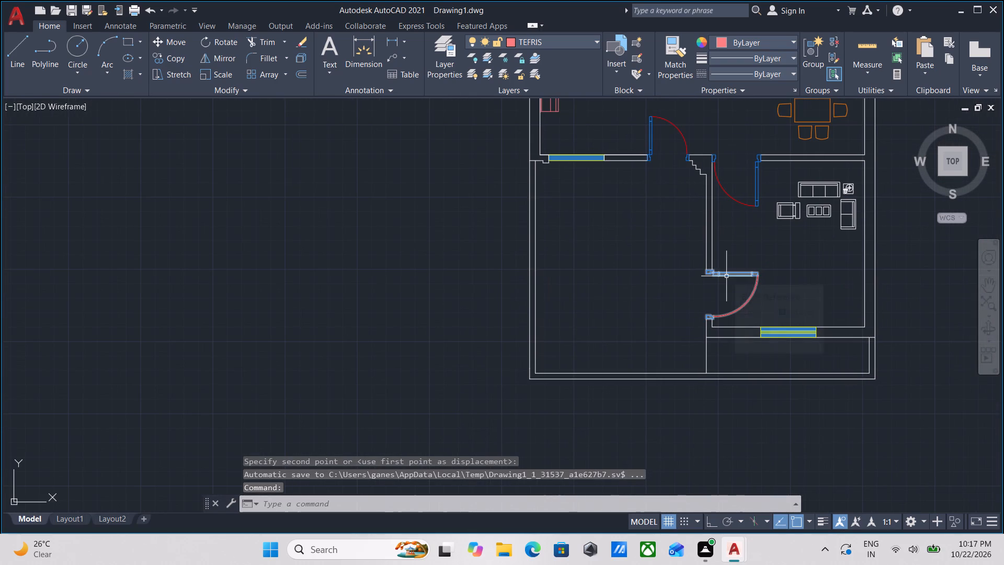
{"action": "scroll", "coordinate": [730, 271], "scroll_direction": "down", "scroll_amount": 1}
{"action": "middle_click_drag", "start_coordinate": [735, 251], "coordinate": [717, 282]}
{"action": "middle_click_drag", "start_coordinate": [687, 196], "coordinate": [674, 310]}
{"action": "middle_click_drag", "start_coordinate": [698, 224], "coordinate": [693, 278]}
{"action": "scroll", "coordinate": [715, 196], "scroll_direction": "up", "scroll_amount": 1}
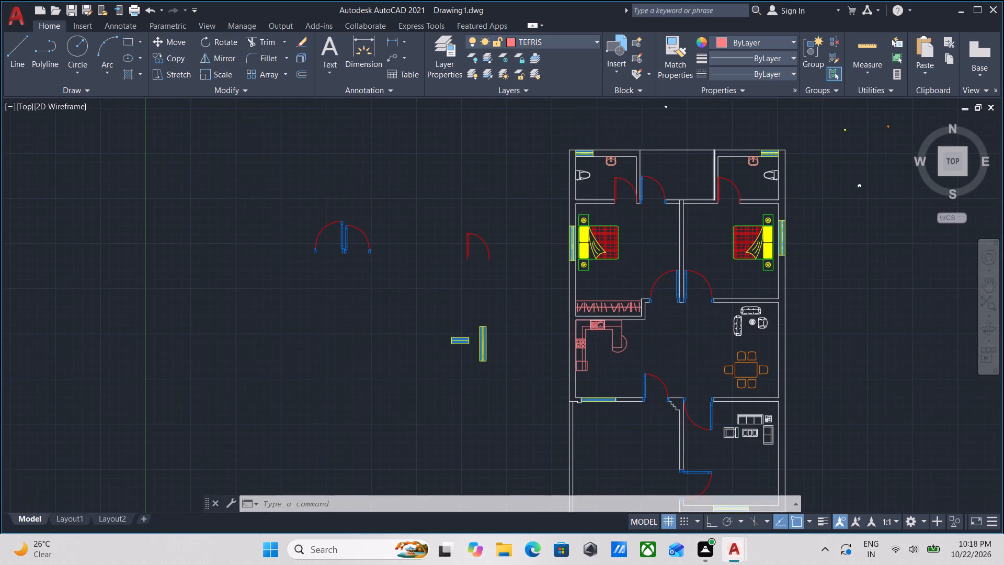
{"action": "scroll", "coordinate": [715, 196], "scroll_direction": "up", "scroll_amount": 1}
{"action": "type", "text": "TR"}
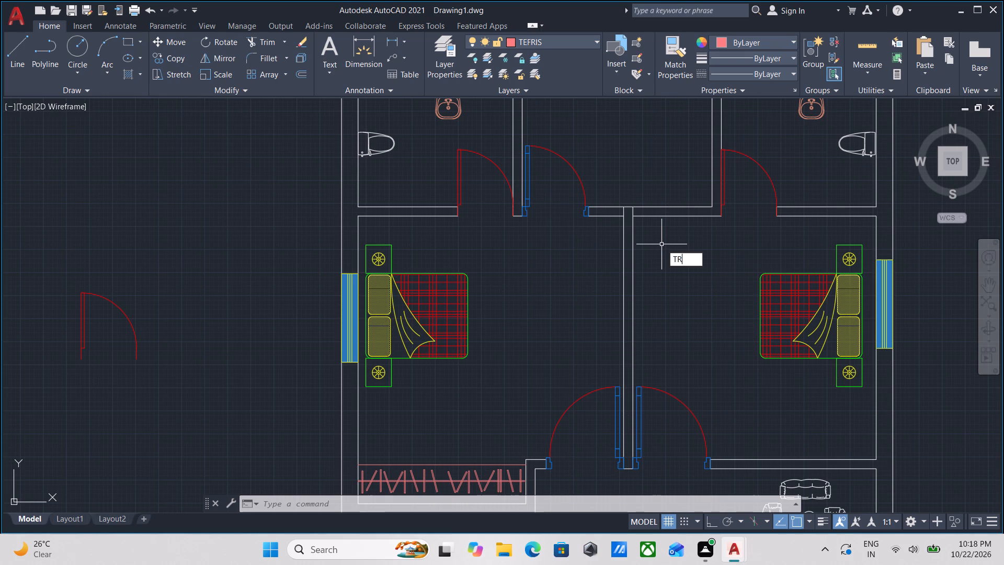
{"action": "key", "text": "Return"}
{"action": "scroll", "coordinate": [648, 210], "scroll_direction": "up", "scroll_amount": 2}
{"action": "left_click", "coordinate": [630, 217]}
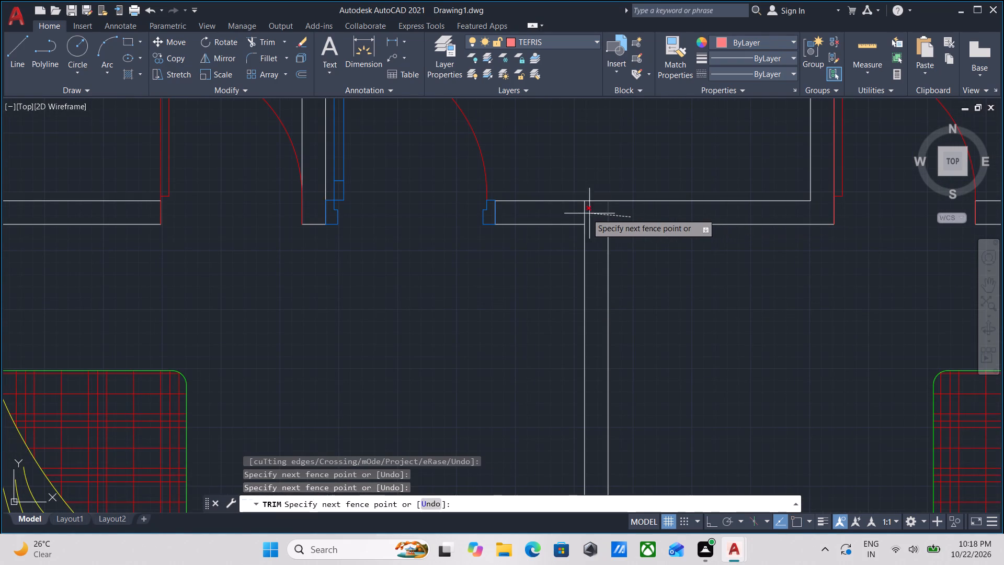
{"action": "left_click", "coordinate": [567, 213]}
{"action": "key", "text": "Escape"}
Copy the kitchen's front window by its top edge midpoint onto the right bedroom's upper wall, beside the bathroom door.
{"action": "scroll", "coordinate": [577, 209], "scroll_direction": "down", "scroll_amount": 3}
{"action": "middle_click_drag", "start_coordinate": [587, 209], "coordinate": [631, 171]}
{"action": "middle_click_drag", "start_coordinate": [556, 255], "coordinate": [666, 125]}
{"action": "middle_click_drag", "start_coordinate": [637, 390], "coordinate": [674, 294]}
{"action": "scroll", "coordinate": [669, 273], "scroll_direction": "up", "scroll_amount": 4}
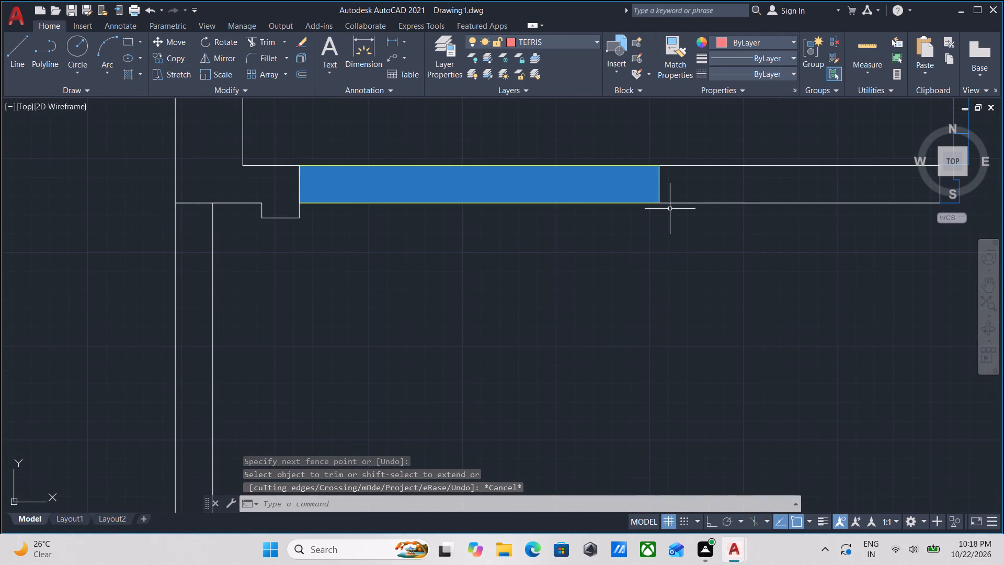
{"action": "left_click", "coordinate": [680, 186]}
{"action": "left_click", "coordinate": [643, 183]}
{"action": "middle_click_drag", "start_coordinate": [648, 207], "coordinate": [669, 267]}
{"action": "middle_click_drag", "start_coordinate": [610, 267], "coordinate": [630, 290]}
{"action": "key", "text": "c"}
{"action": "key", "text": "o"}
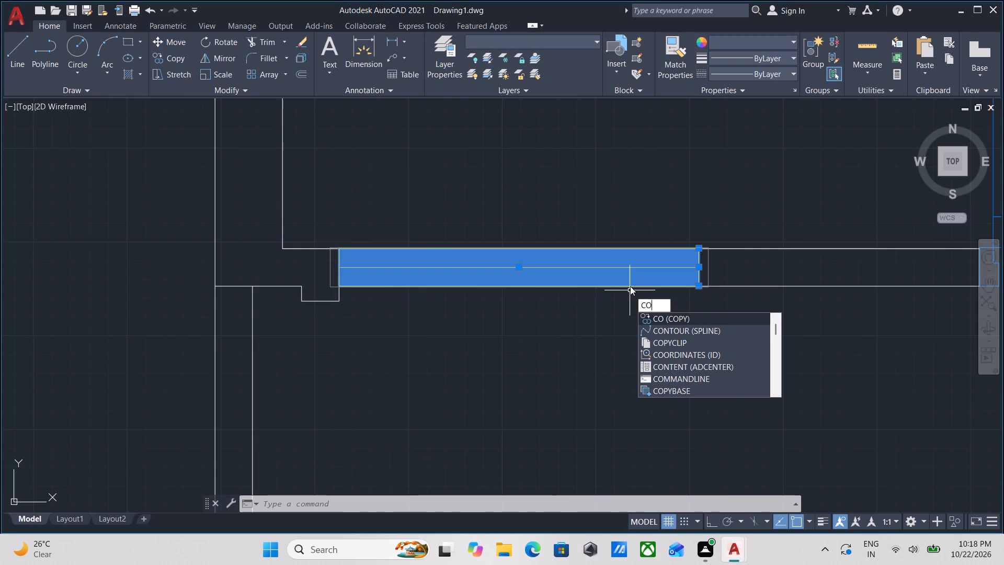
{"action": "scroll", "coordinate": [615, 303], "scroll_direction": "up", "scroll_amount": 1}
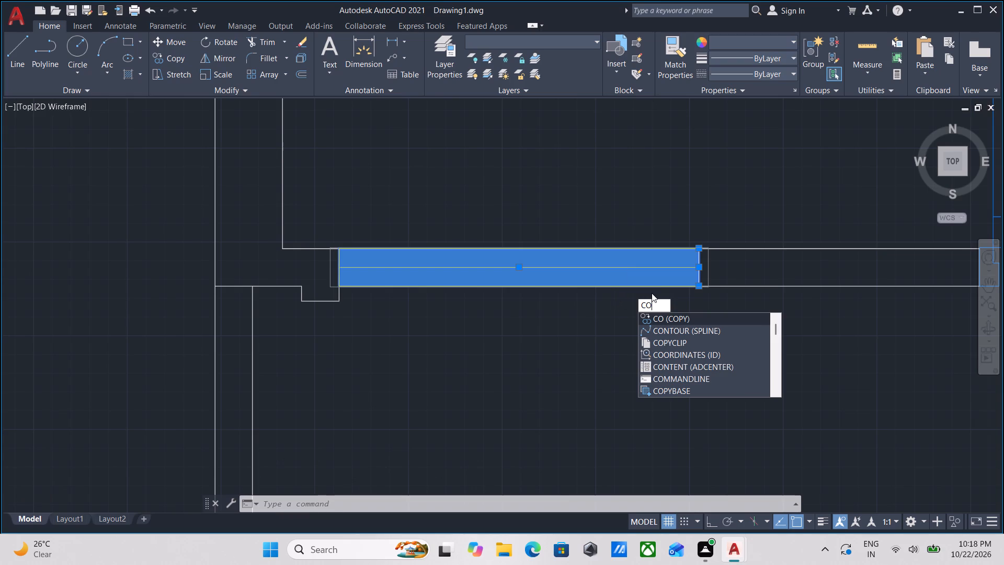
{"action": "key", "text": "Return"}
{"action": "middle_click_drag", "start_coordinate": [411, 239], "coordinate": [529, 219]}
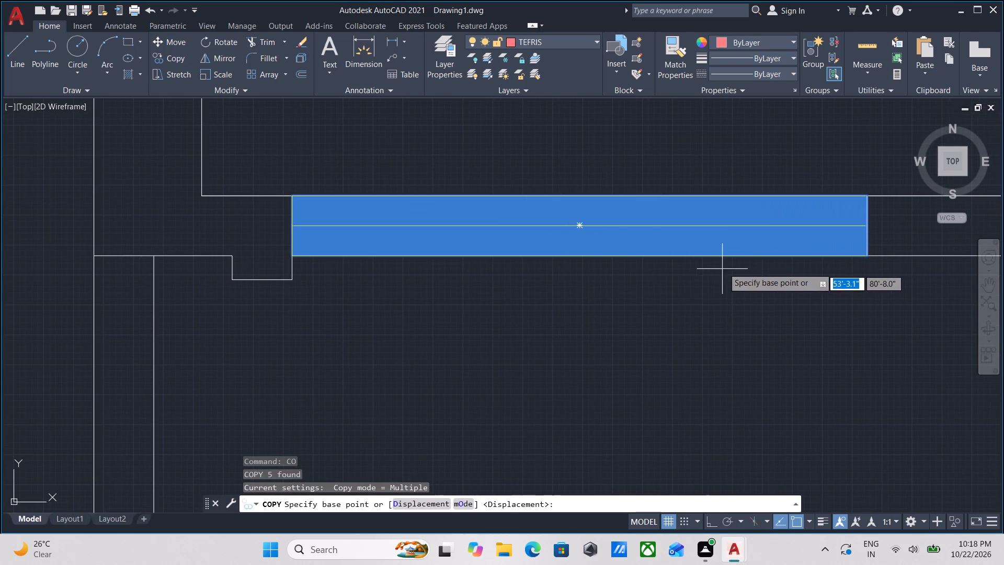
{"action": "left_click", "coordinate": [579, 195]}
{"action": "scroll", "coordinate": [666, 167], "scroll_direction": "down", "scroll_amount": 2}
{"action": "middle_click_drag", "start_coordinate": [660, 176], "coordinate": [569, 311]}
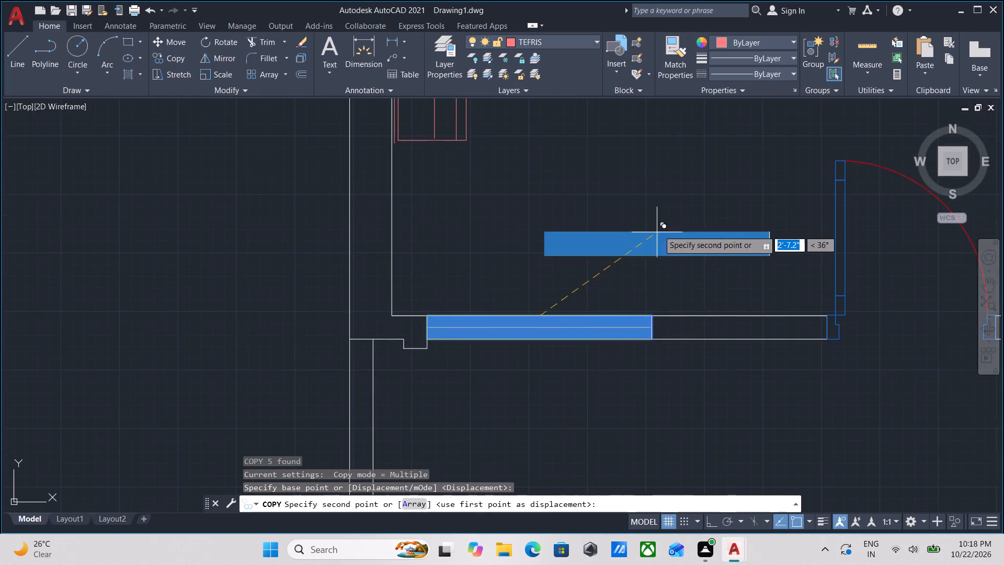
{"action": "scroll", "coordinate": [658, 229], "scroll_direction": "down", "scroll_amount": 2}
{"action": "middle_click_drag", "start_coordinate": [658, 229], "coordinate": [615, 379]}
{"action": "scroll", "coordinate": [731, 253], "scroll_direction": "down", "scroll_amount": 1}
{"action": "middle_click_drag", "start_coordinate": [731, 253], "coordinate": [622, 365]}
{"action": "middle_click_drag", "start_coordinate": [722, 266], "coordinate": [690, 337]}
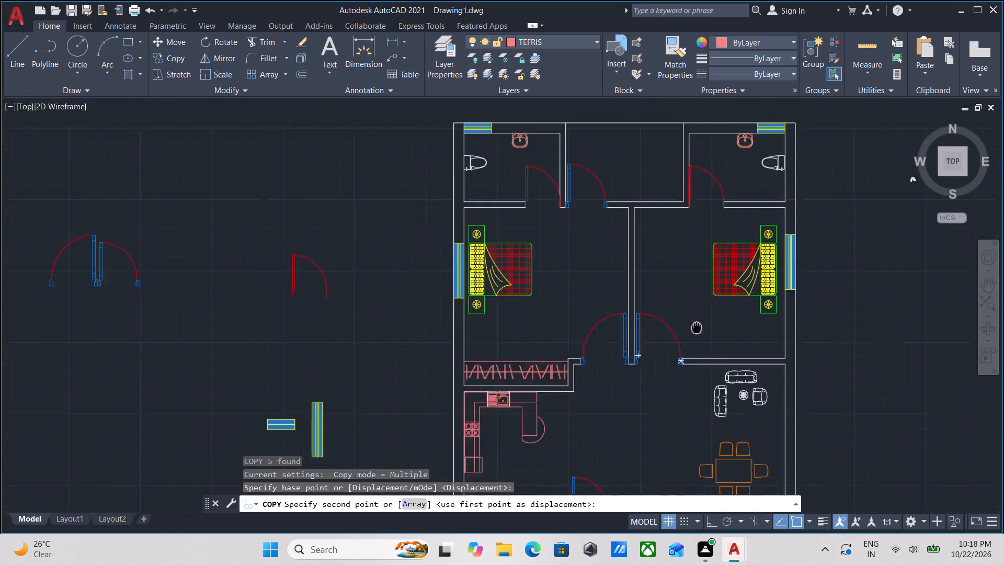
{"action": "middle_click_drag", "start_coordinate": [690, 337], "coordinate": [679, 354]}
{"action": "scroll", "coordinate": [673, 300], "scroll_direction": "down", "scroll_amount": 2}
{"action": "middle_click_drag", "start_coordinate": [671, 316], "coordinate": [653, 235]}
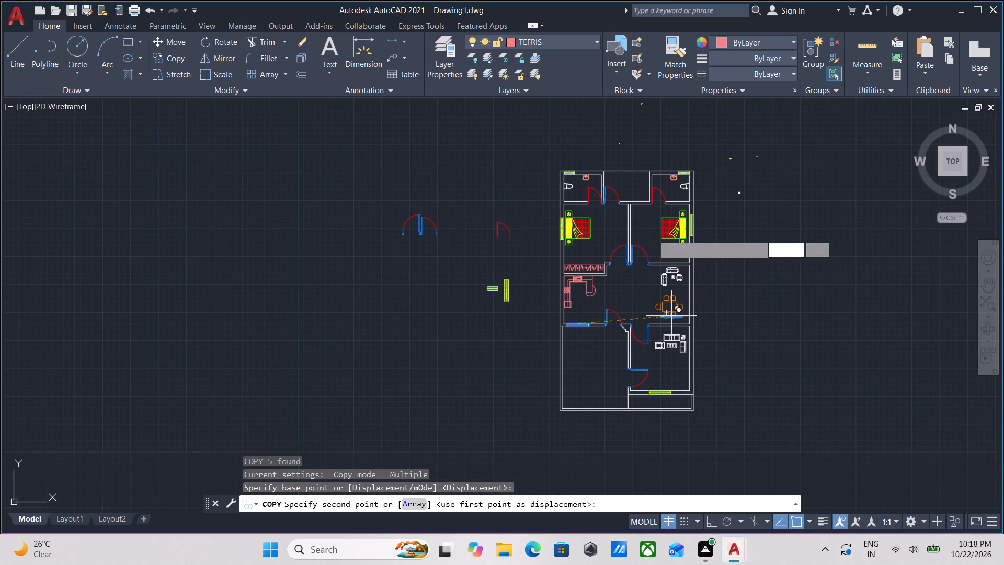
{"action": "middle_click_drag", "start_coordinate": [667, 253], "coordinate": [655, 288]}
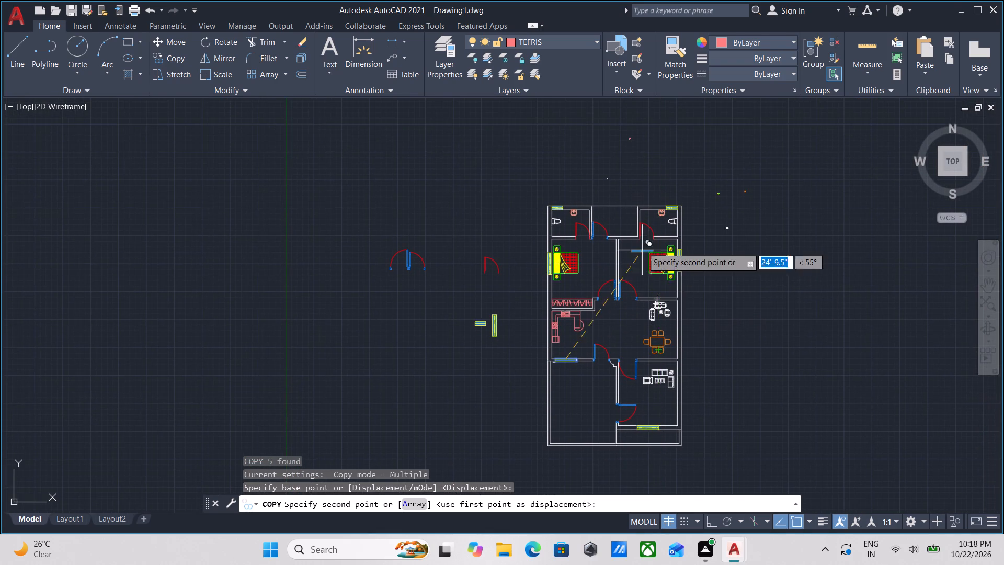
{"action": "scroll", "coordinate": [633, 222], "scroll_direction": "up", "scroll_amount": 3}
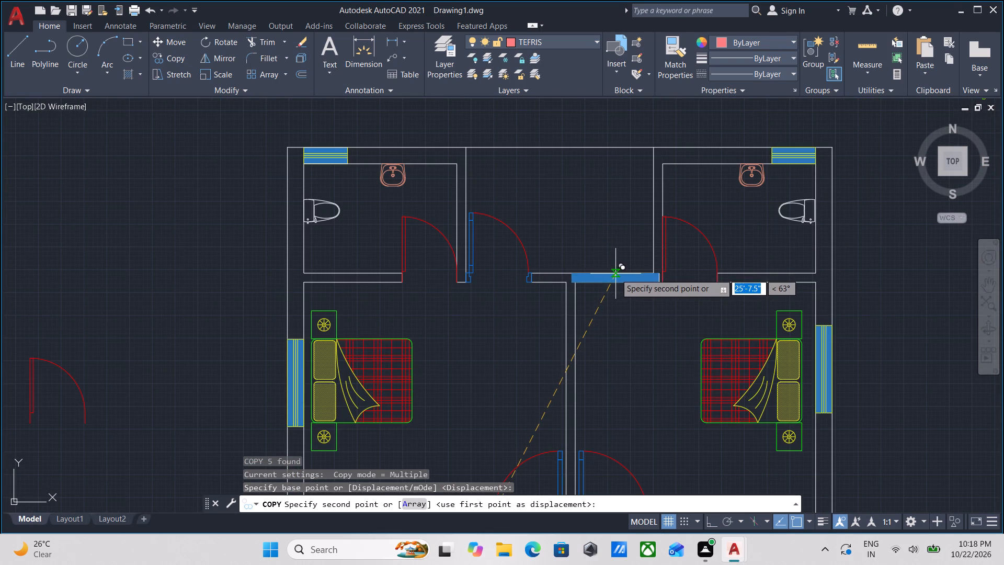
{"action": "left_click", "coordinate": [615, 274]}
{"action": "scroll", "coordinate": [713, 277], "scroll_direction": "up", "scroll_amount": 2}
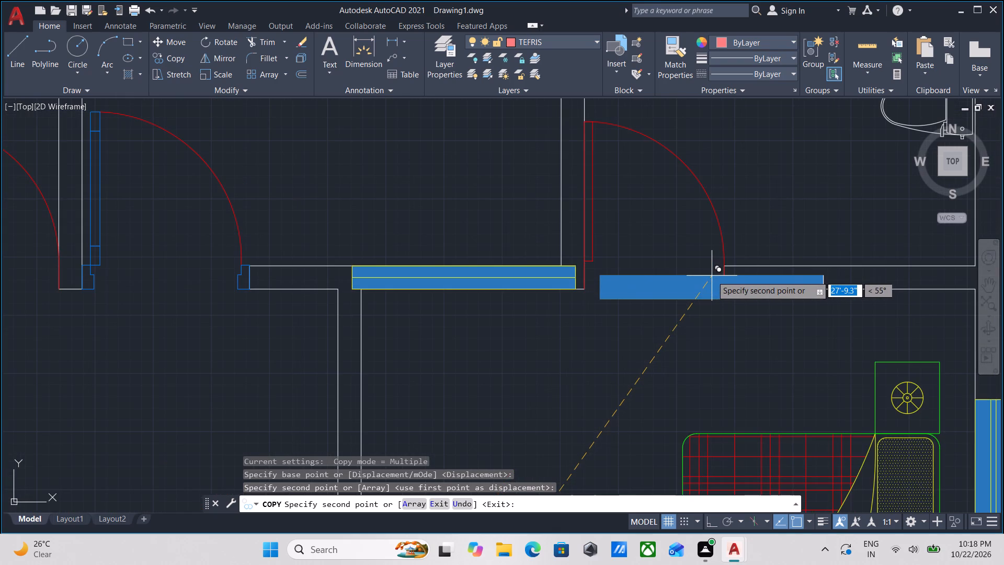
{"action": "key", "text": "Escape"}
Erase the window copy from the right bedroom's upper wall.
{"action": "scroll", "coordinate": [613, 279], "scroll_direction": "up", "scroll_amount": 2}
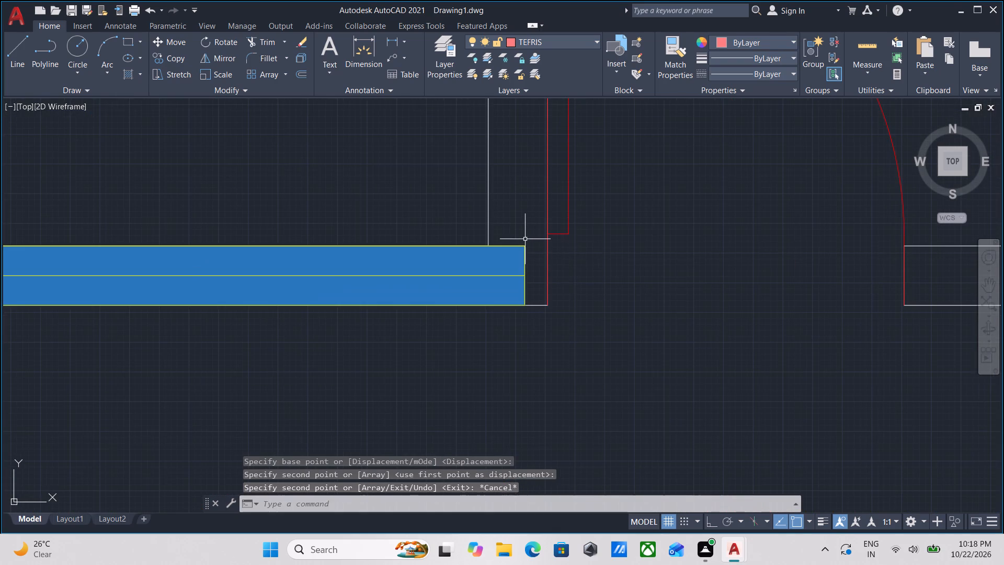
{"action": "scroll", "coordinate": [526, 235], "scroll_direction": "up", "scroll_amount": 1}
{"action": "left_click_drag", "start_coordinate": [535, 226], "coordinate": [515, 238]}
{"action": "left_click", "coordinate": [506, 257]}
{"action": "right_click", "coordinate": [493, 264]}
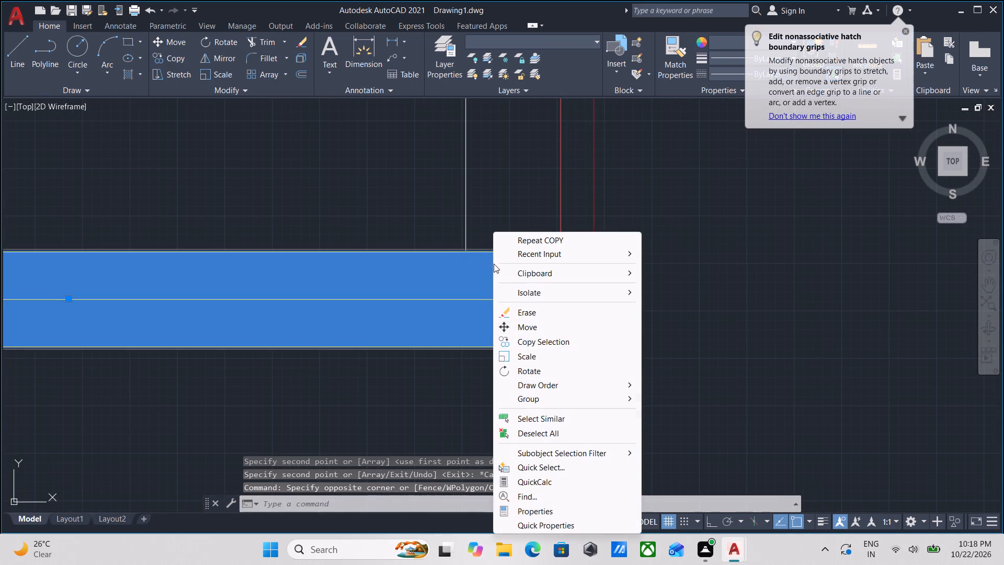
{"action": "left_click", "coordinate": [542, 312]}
Copy the kitchen's front window by its lower-left corner to empty space about 11'-5" left of the original, below the spare windows.
{"action": "scroll", "coordinate": [548, 303], "scroll_direction": "down", "scroll_amount": 3}
{"action": "middle_click_drag", "start_coordinate": [565, 297], "coordinate": [721, 240]}
{"action": "scroll", "coordinate": [610, 267], "scroll_direction": "down", "scroll_amount": 2}
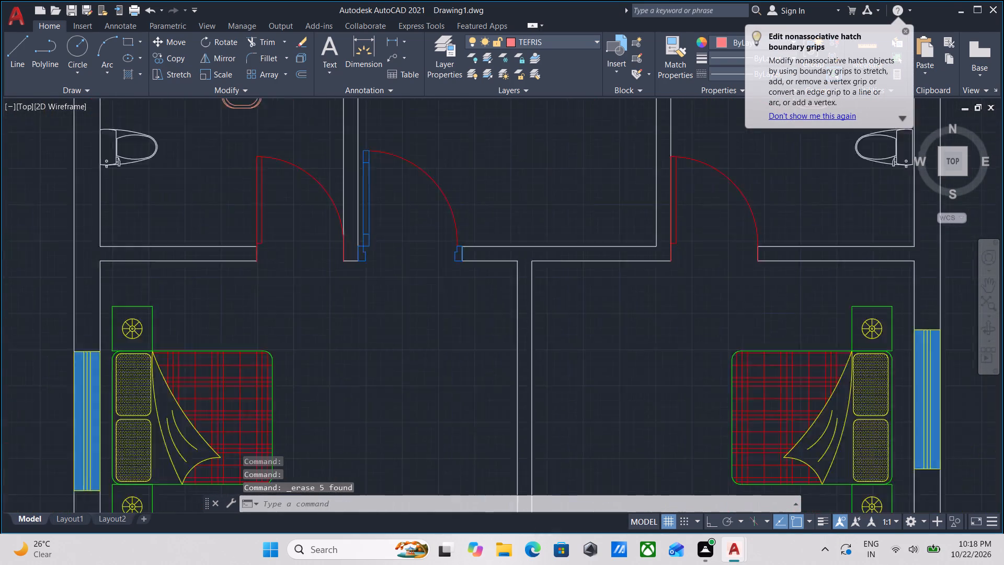
{"action": "middle_click_drag", "start_coordinate": [610, 267], "coordinate": [689, 218]}
{"action": "scroll", "coordinate": [653, 250], "scroll_direction": "down", "scroll_amount": 1}
{"action": "middle_click_drag", "start_coordinate": [653, 250], "coordinate": [684, 204]}
{"action": "middle_click_drag", "start_coordinate": [675, 279], "coordinate": [719, 198]}
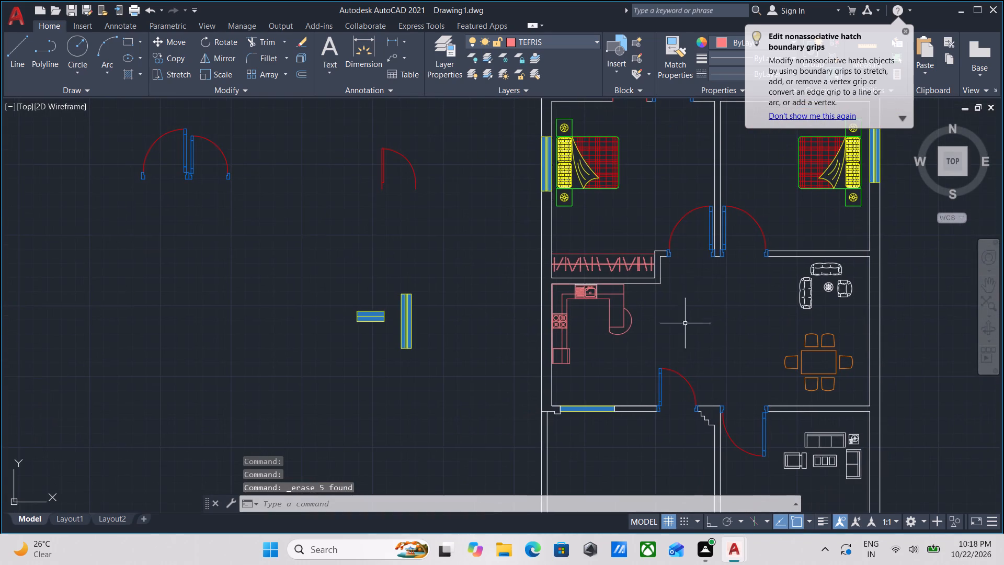
{"action": "middle_click_drag", "start_coordinate": [621, 406], "coordinate": [674, 283]}
{"action": "scroll", "coordinate": [674, 281], "scroll_direction": "up", "scroll_amount": 4}
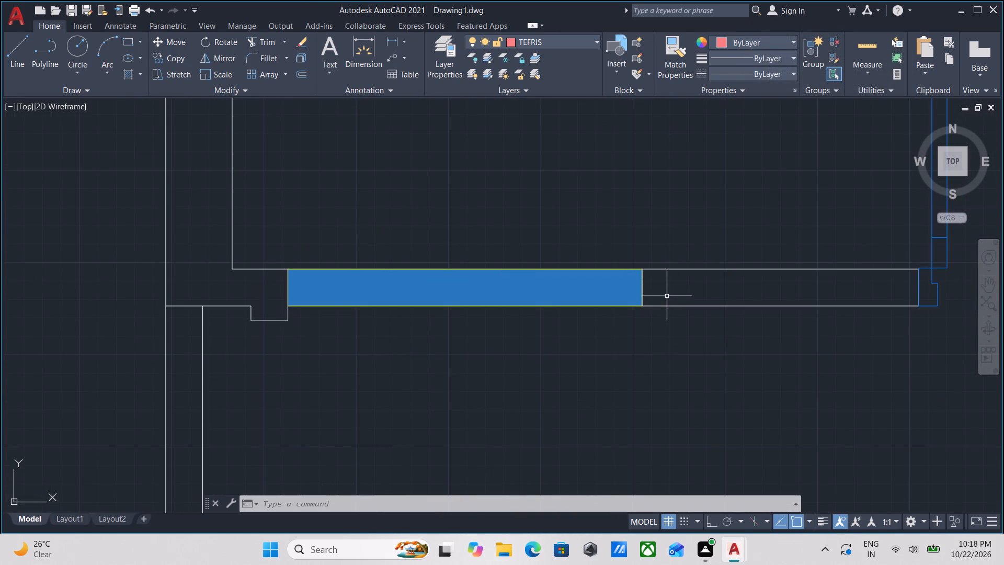
{"action": "scroll", "coordinate": [667, 296], "scroll_direction": "up", "scroll_amount": 1}
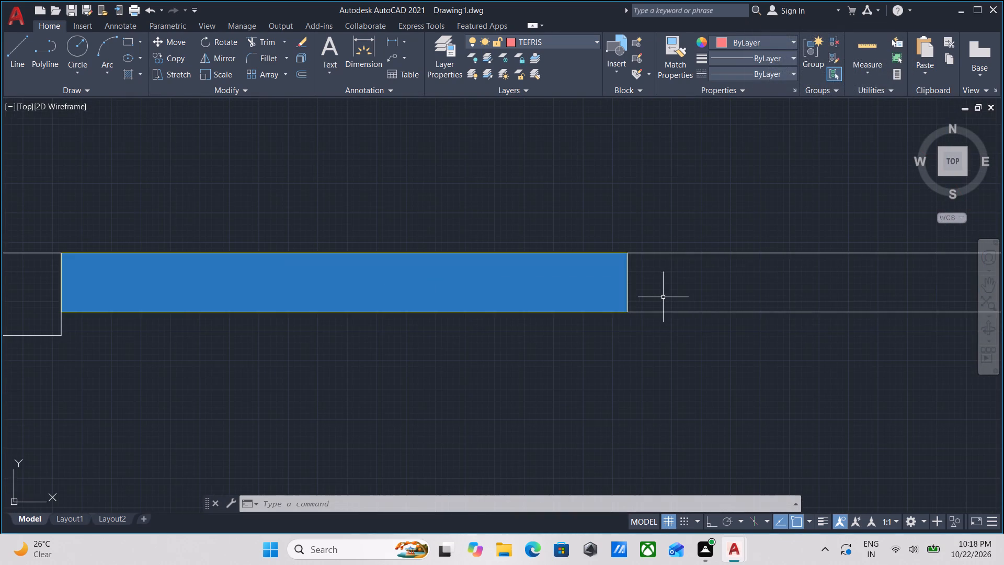
{"action": "scroll", "coordinate": [657, 297], "scroll_direction": "up", "scroll_amount": 2}
{"action": "left_click_drag", "start_coordinate": [653, 290], "coordinate": [642, 289]}
{"action": "left_click", "coordinate": [527, 244]}
{"action": "middle_click_drag", "start_coordinate": [547, 247], "coordinate": [600, 253]}
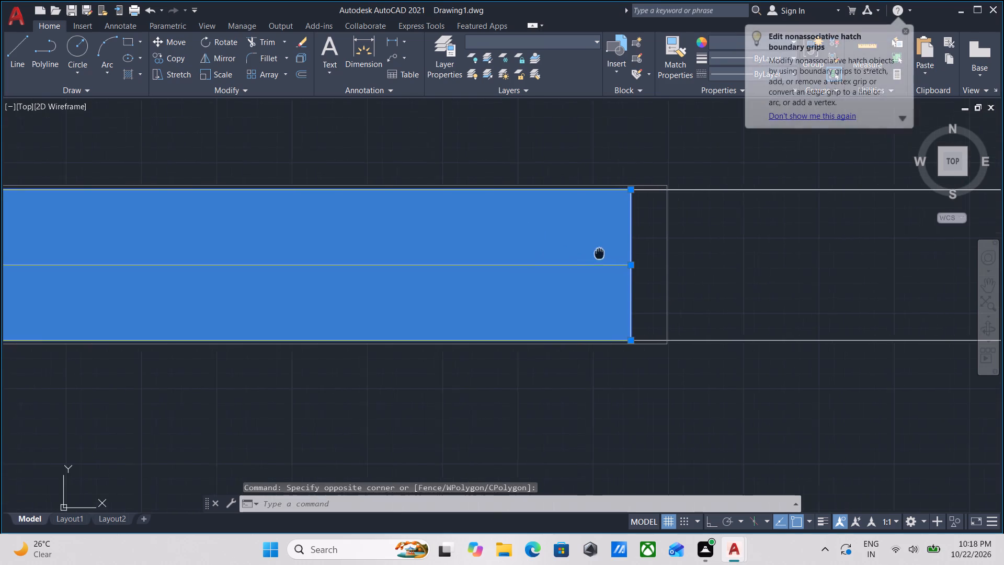
{"action": "middle_click_drag", "start_coordinate": [600, 253], "coordinate": [602, 253]}
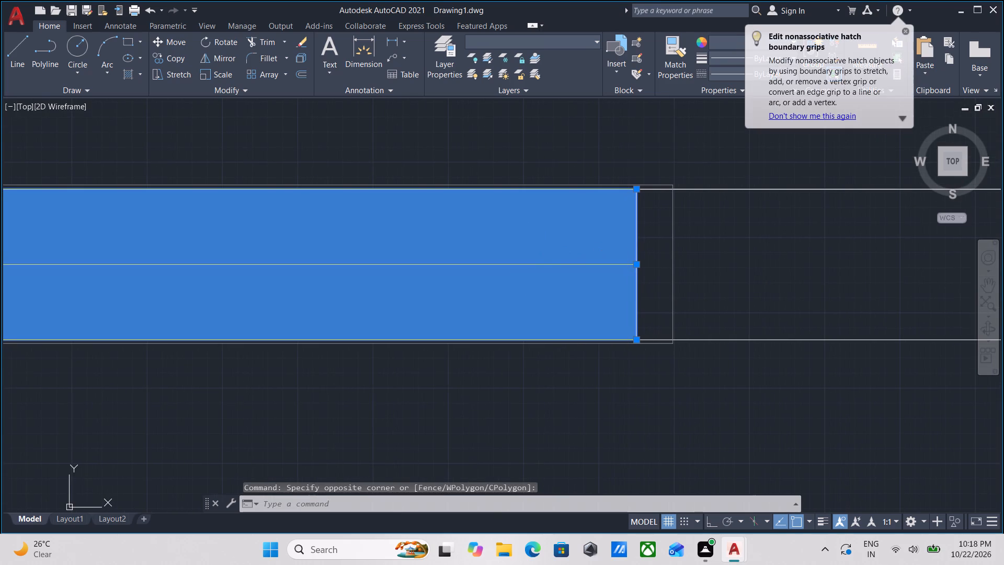
{"action": "key", "text": "c"}
{"action": "key", "text": "o"}
{"action": "key", "text": "Return"}
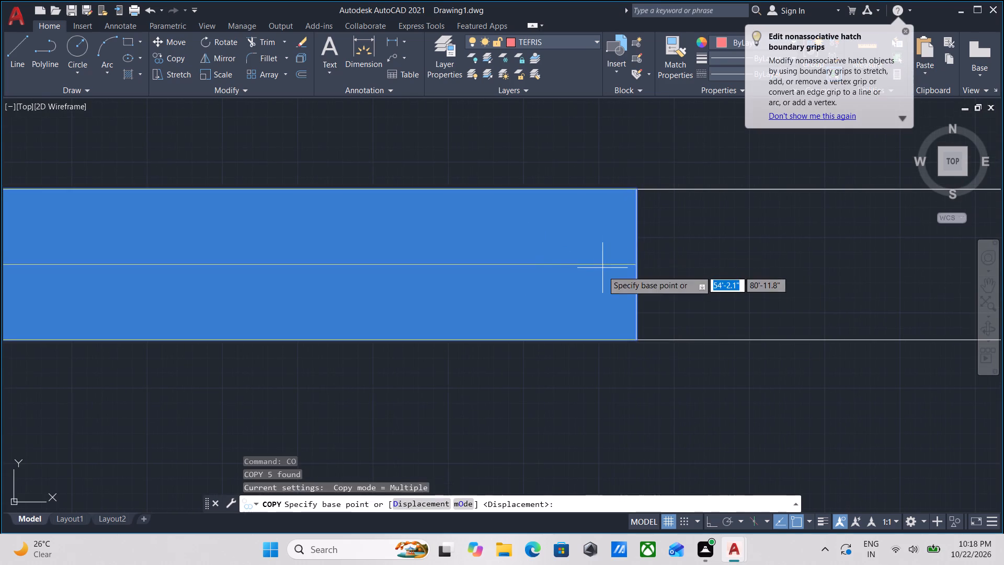
{"action": "scroll", "coordinate": [602, 282], "scroll_direction": "down", "scroll_amount": 2}
{"action": "middle_click_drag", "start_coordinate": [612, 273], "coordinate": [792, 221]}
{"action": "middle_click_drag", "start_coordinate": [478, 252], "coordinate": [891, 221]}
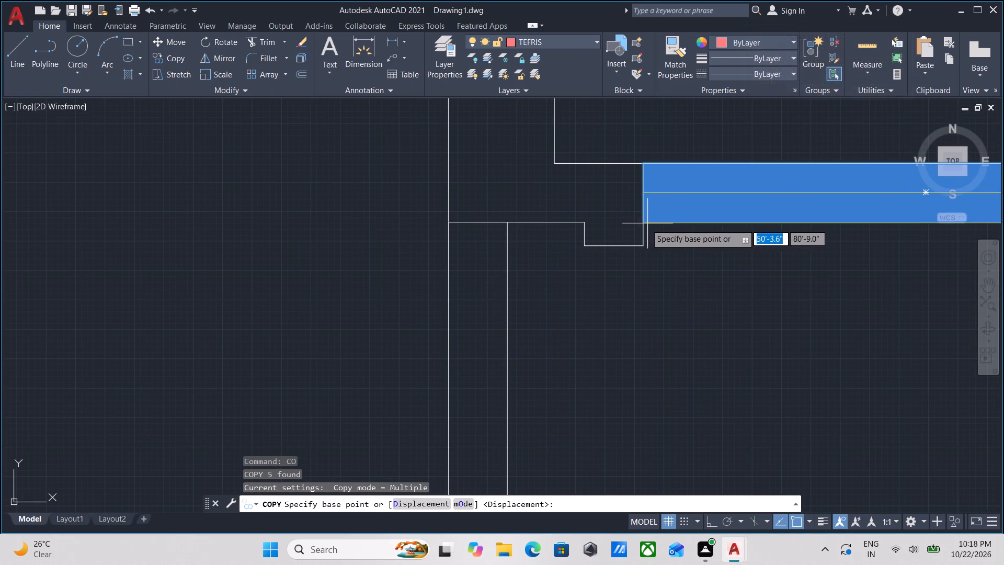
{"action": "left_click", "coordinate": [644, 223]}
{"action": "middle_click_drag", "start_coordinate": [522, 235], "coordinate": [1003, 232]}
{"action": "scroll", "coordinate": [648, 289], "scroll_direction": "down", "scroll_amount": 4}
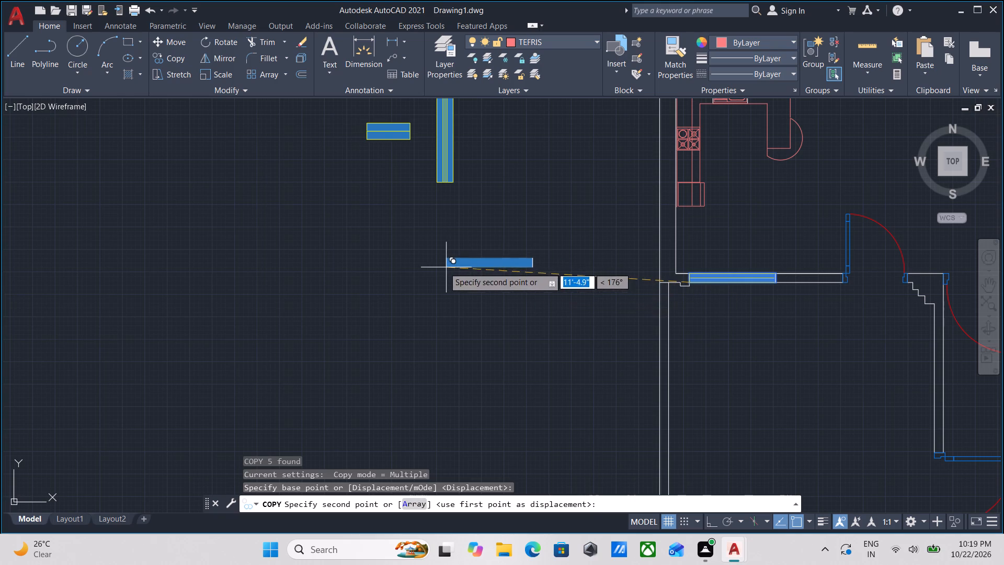
{"action": "left_click", "coordinate": [444, 267]}
{"action": "scroll", "coordinate": [520, 299], "scroll_direction": "up", "scroll_amount": 2}
{"action": "key", "text": "Escape"}
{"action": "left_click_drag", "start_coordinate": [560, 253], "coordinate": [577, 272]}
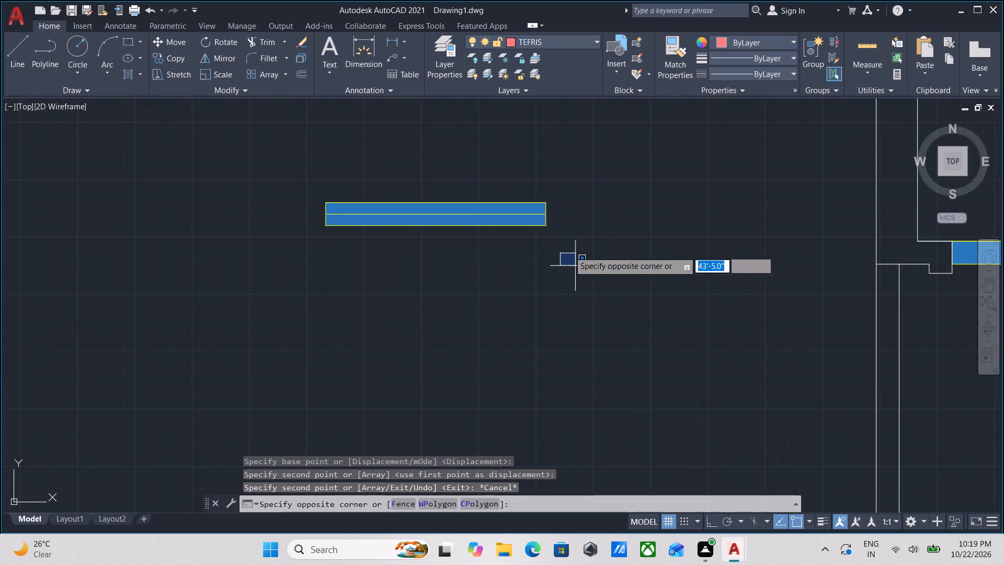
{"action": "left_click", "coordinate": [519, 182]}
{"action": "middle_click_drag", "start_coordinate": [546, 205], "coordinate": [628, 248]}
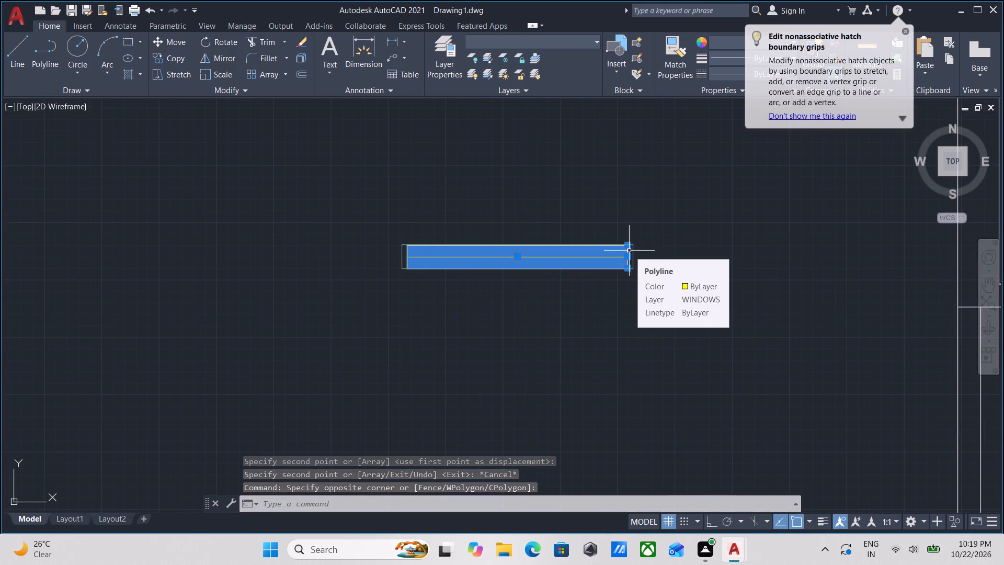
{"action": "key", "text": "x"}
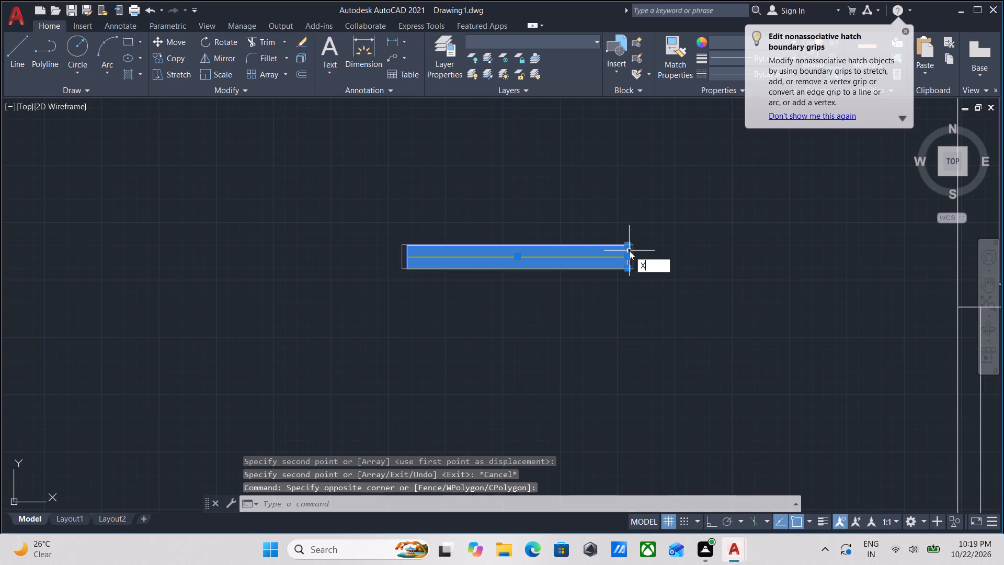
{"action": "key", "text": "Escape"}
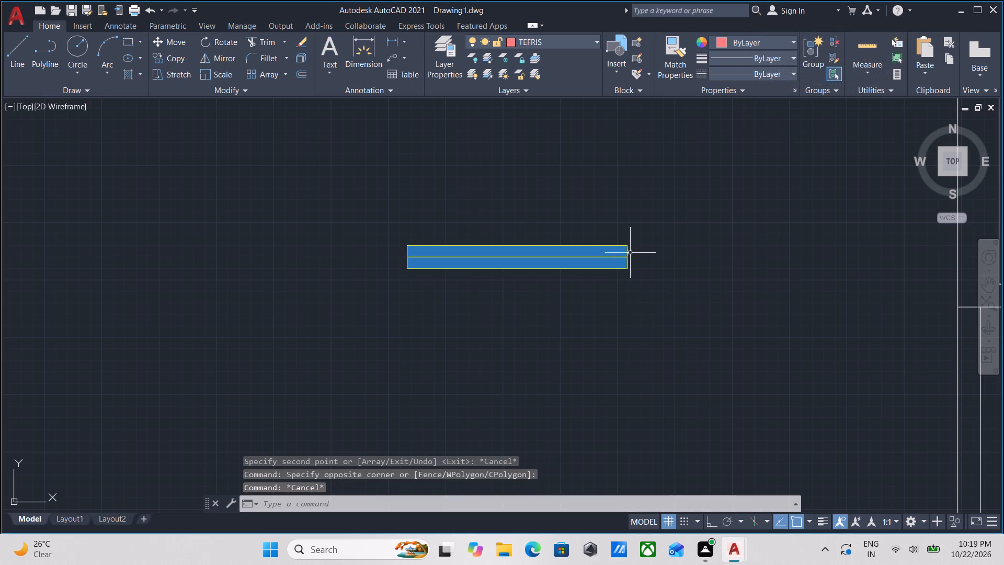
Ungroup the window copy in the empty space below the spare windows.
{"action": "type", "text": "UNG"}
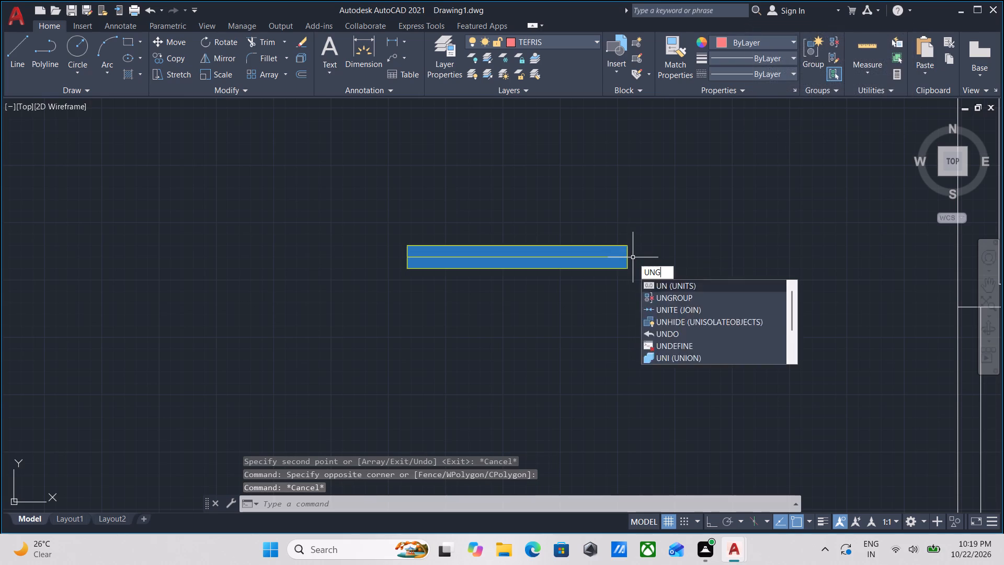
{"action": "key", "text": "Return"}
{"action": "left_click", "coordinate": [626, 308]}
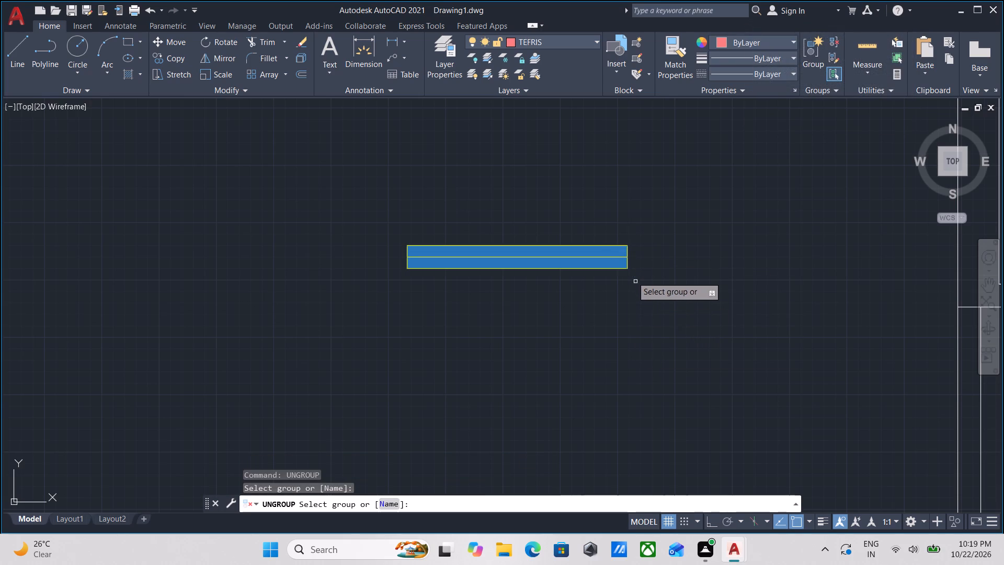
{"action": "left_click", "coordinate": [626, 269]}
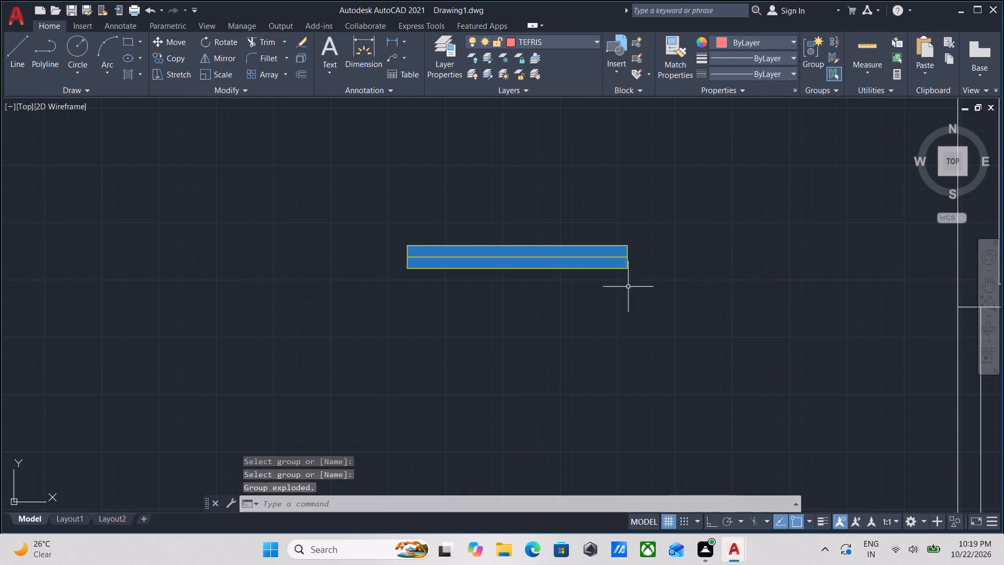
{"action": "key", "text": "Escape"}
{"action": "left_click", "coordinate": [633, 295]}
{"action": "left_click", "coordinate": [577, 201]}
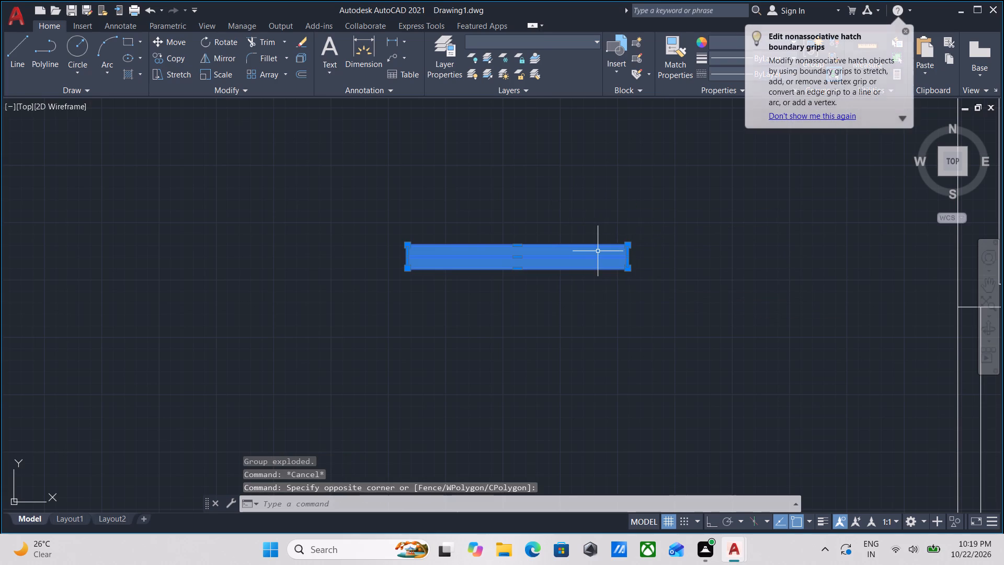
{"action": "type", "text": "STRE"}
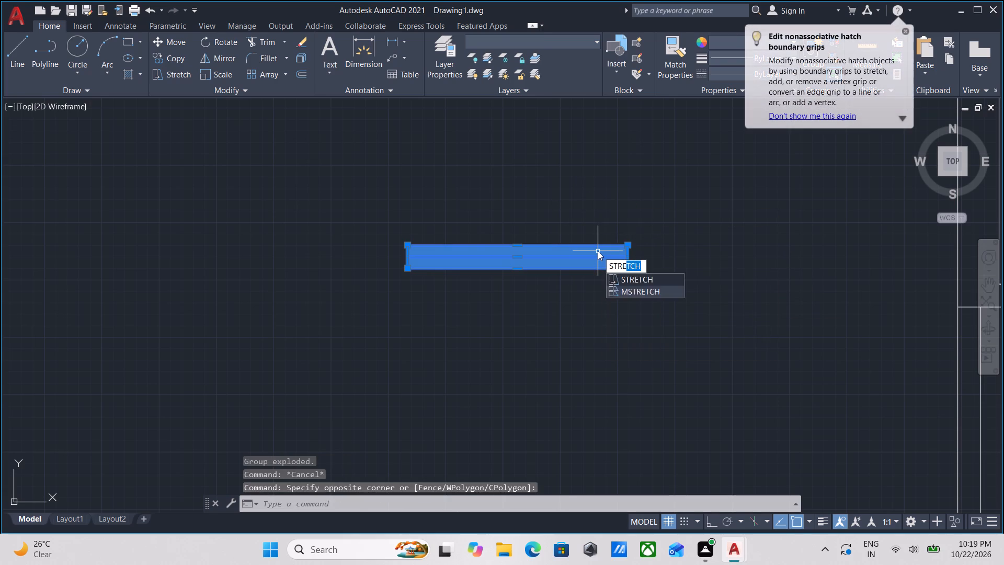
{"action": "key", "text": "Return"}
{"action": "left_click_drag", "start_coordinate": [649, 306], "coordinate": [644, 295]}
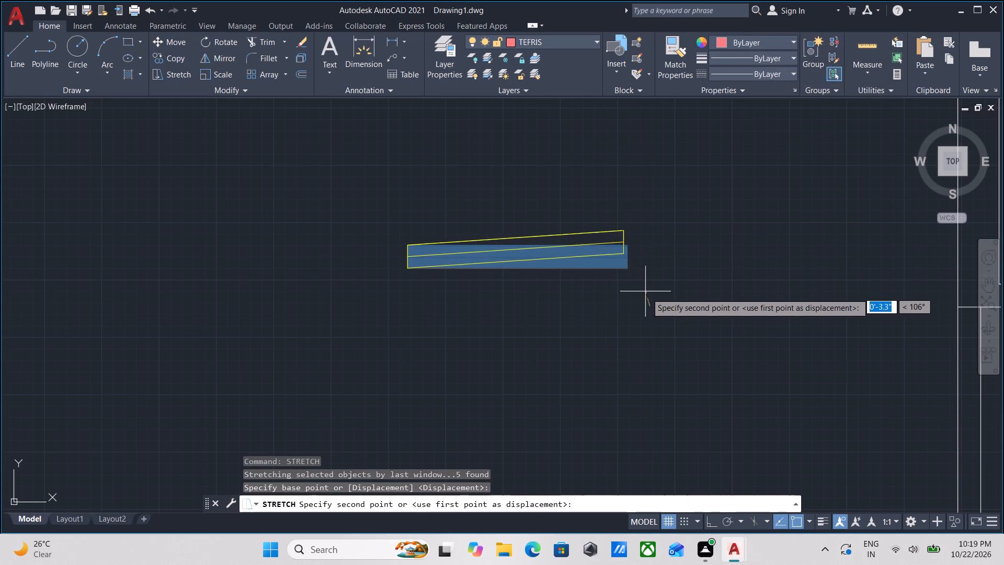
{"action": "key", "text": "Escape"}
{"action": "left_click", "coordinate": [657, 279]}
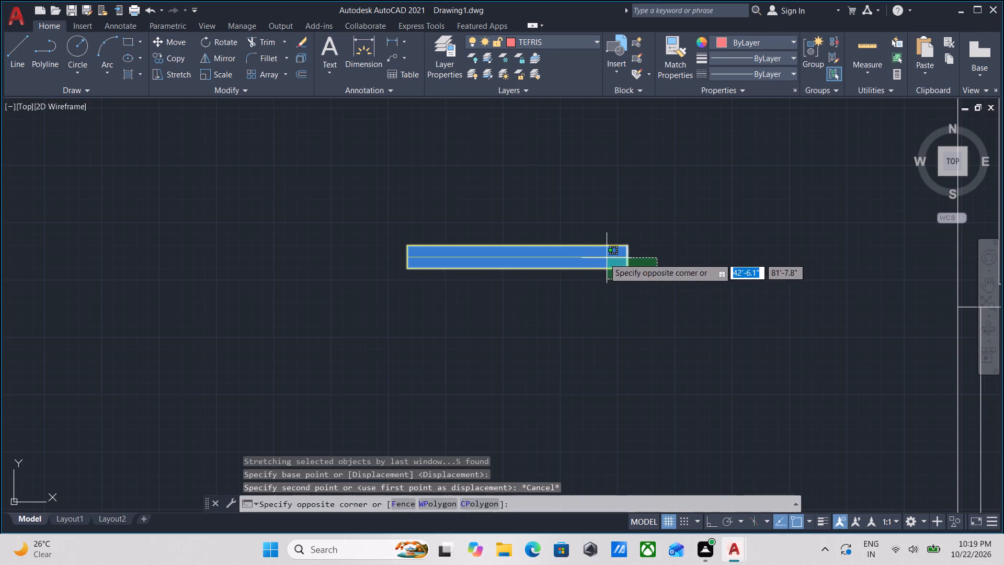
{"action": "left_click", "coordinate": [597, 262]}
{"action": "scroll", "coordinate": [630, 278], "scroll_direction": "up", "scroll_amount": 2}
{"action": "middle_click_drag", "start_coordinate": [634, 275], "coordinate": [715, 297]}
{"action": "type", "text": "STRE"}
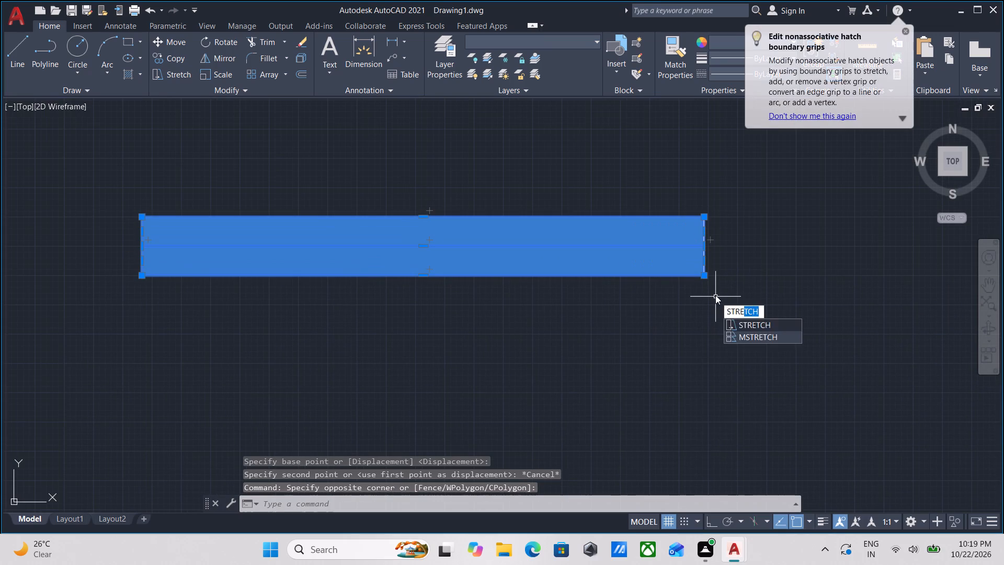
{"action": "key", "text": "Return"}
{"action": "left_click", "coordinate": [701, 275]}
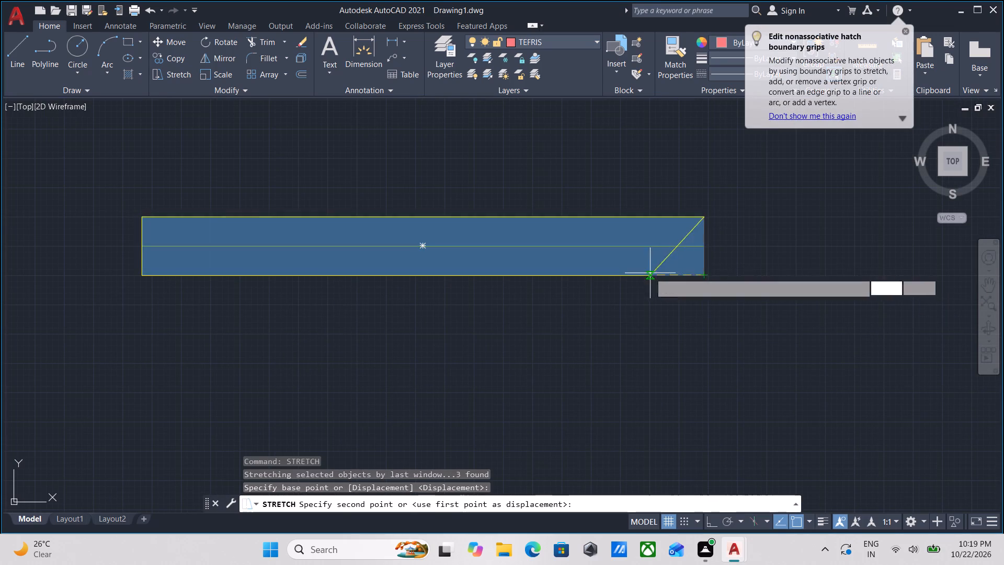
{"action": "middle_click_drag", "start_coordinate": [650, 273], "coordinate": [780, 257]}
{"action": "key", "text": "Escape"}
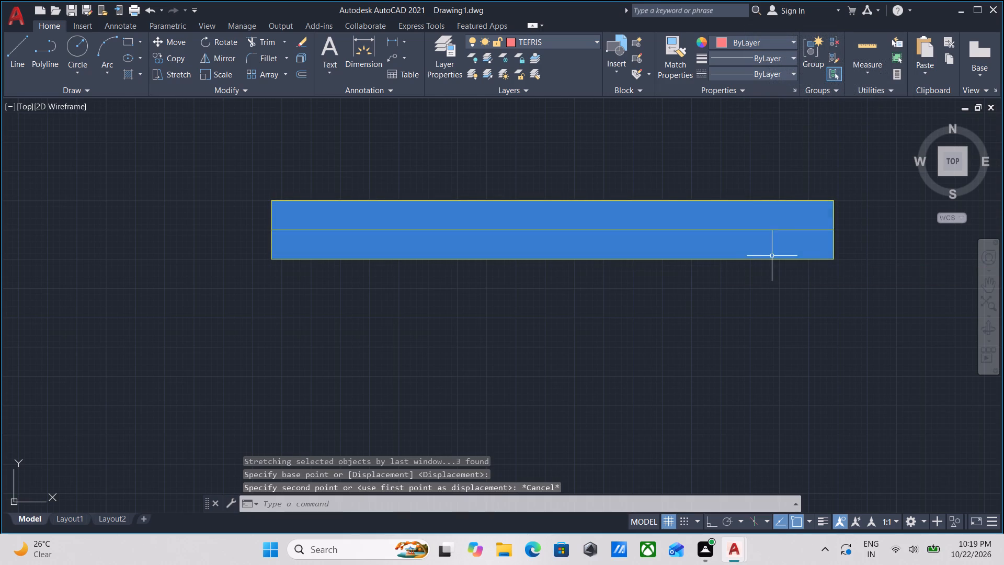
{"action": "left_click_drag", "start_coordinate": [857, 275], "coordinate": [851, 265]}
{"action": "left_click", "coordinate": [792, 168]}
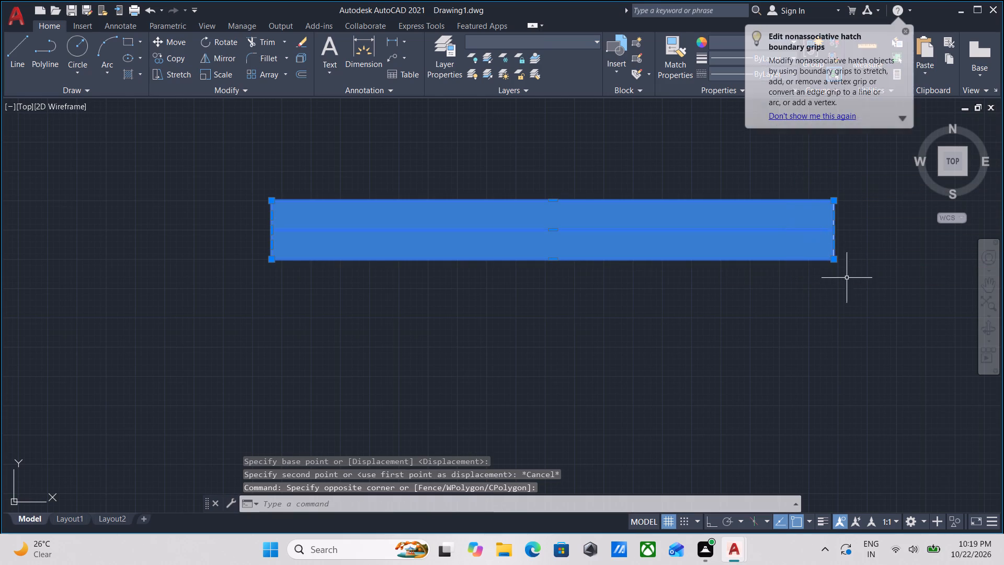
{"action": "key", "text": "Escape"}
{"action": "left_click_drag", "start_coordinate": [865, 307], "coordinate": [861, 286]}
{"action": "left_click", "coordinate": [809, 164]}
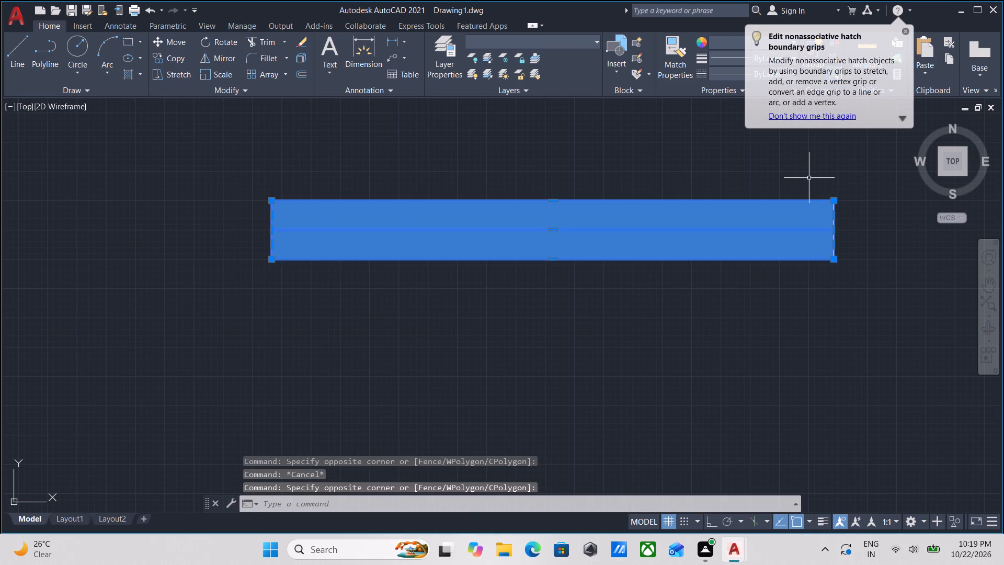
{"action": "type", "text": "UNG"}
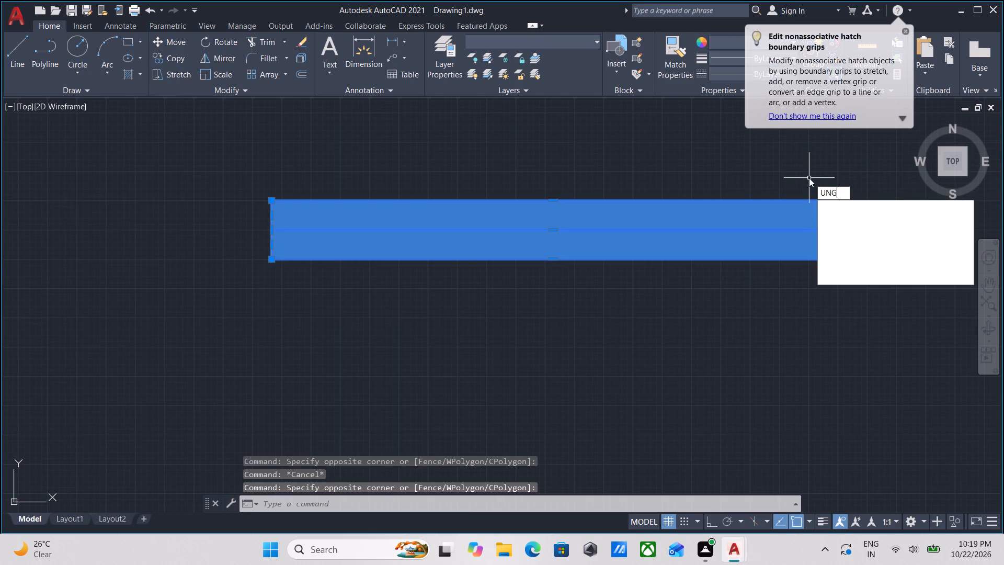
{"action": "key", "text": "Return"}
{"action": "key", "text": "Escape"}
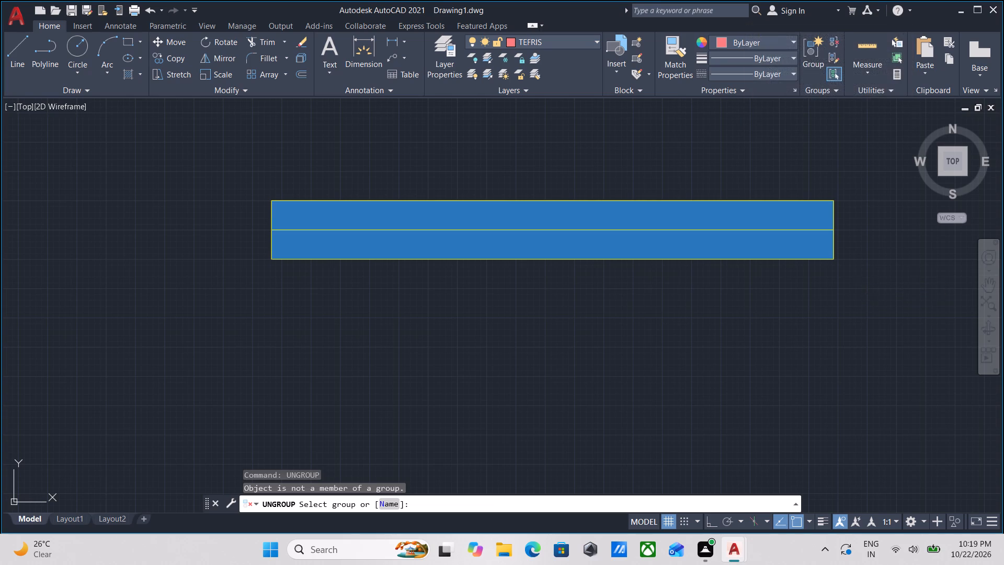
Stretch the right end of the window copy 2' inward to shorten its frame.
{"action": "left_click_drag", "start_coordinate": [849, 299], "coordinate": [853, 253]}
{"action": "left_click", "coordinate": [829, 160]}
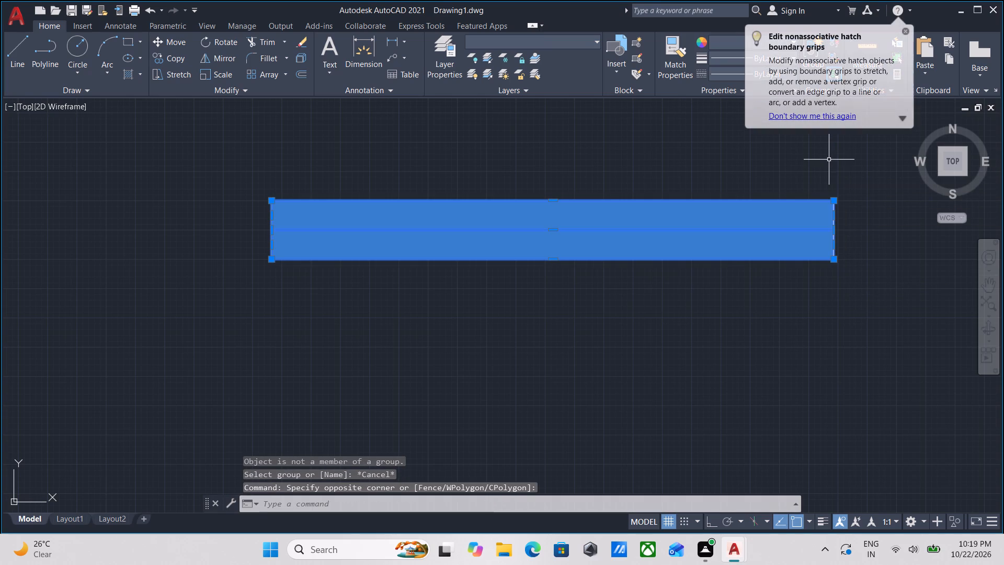
{"action": "type", "text": "STRE"}
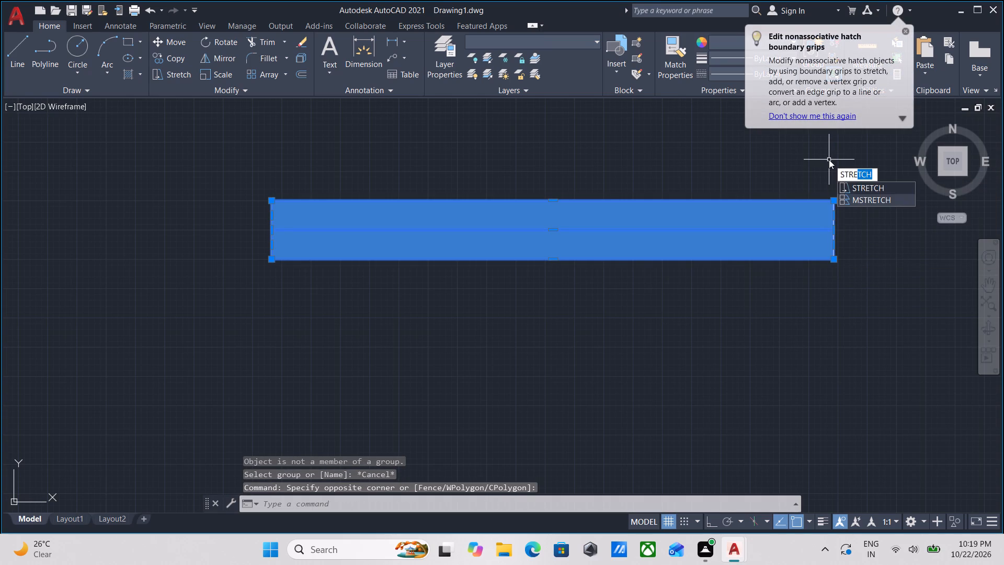
{"action": "key", "text": "Return"}
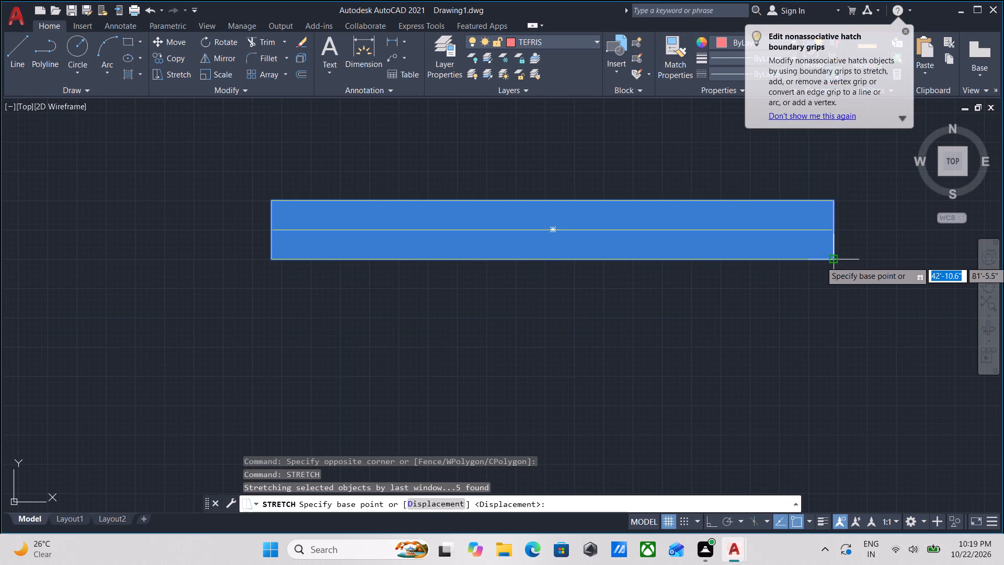
{"action": "left_click", "coordinate": [837, 261]}
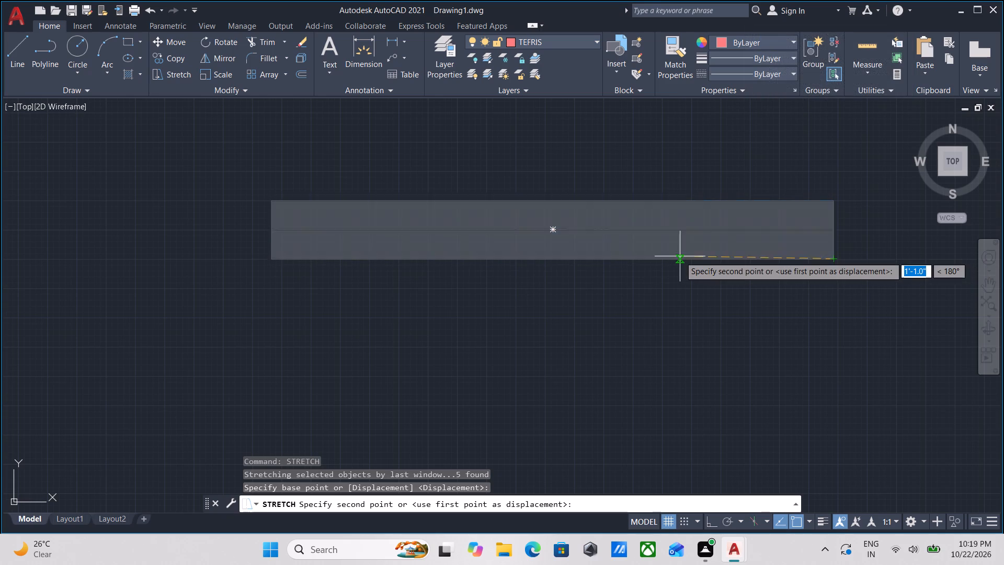
{"action": "key", "text": "2"}
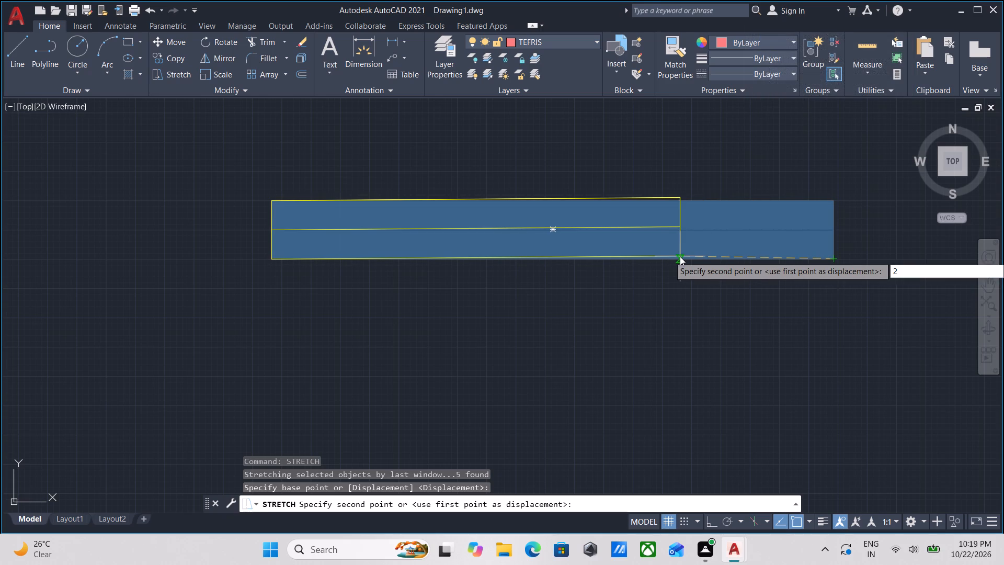
{"action": "key", "text": "apostrophe"}
{"action": "key", "text": "Return"}
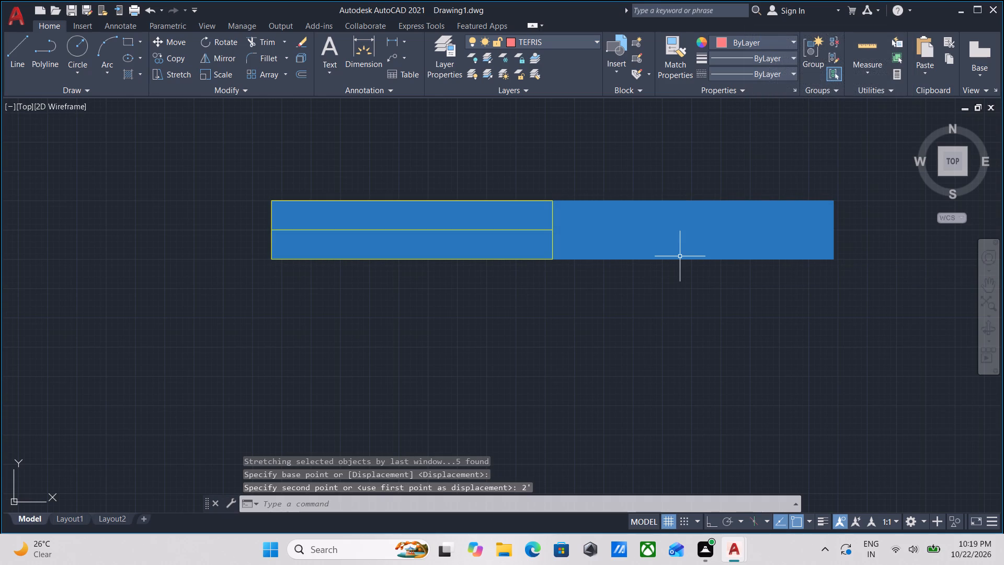
{"action": "key", "text": "Escape"}
Erase the old solid hatch extending past the shortened window frame.
{"action": "left_click_drag", "start_coordinate": [817, 297], "coordinate": [817, 284]}
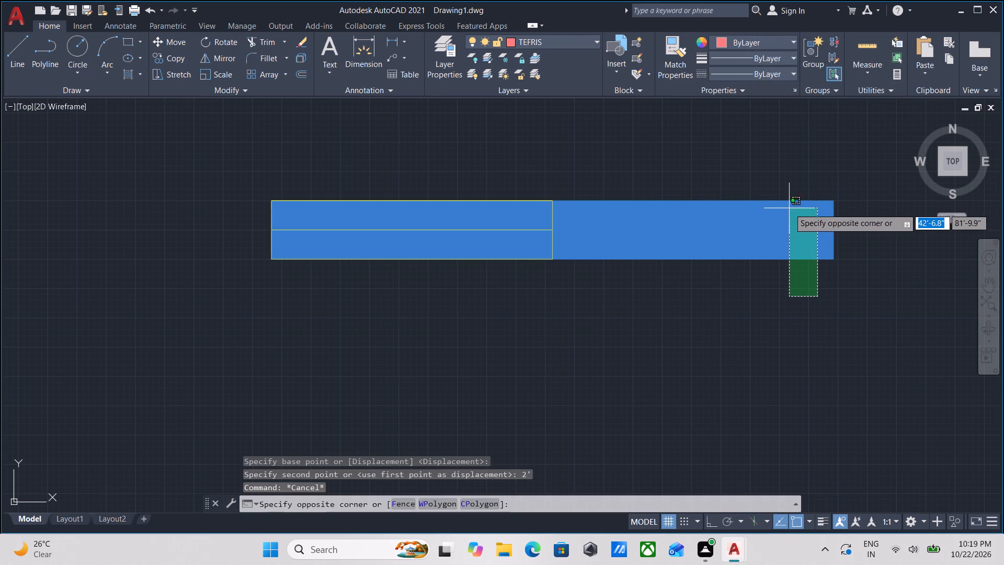
{"action": "left_click", "coordinate": [789, 208]}
{"action": "right_click", "coordinate": [789, 208]}
{"action": "left_click", "coordinate": [827, 291]}
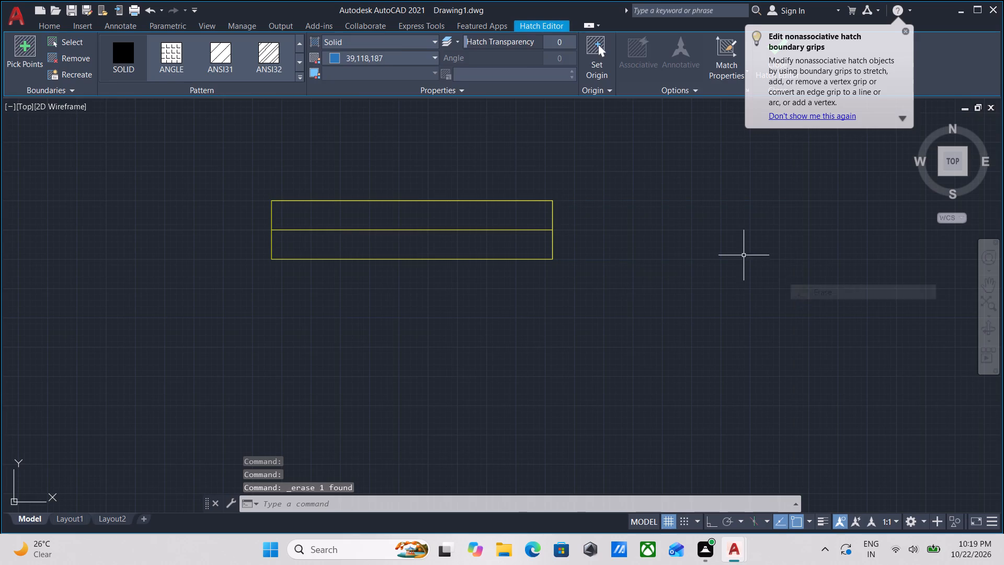
Hatch both halves of the shortened window frame with the Solid pattern in colour 39,118,187.
{"action": "middle_click_drag", "start_coordinate": [736, 253], "coordinate": [806, 252]}
{"action": "middle_click_drag", "start_coordinate": [661, 245], "coordinate": [697, 257]}
{"action": "key", "text": "h"}
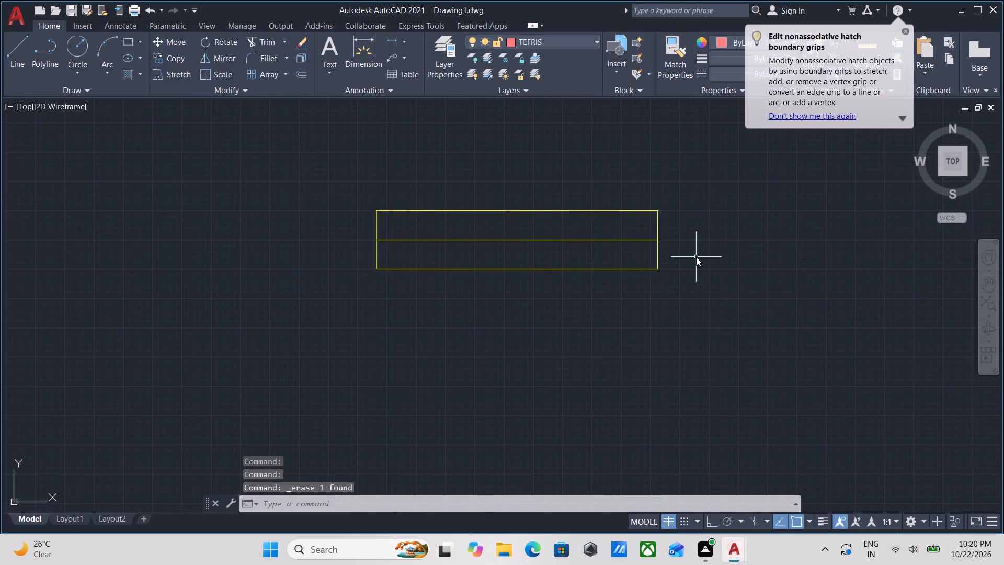
{"action": "key", "text": "Return"}
{"action": "left_click", "coordinate": [567, 224]}
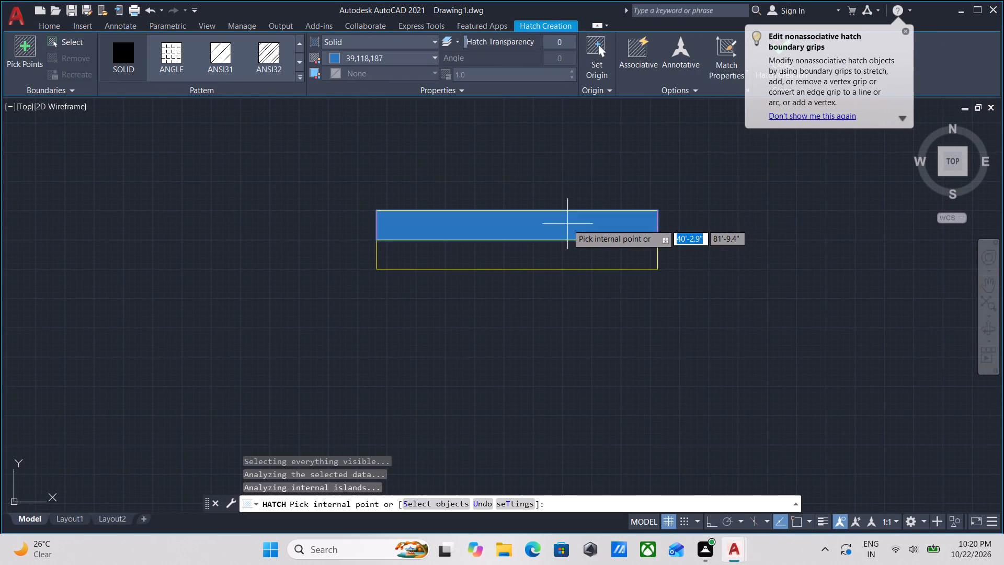
{"action": "left_click", "coordinate": [576, 256]}
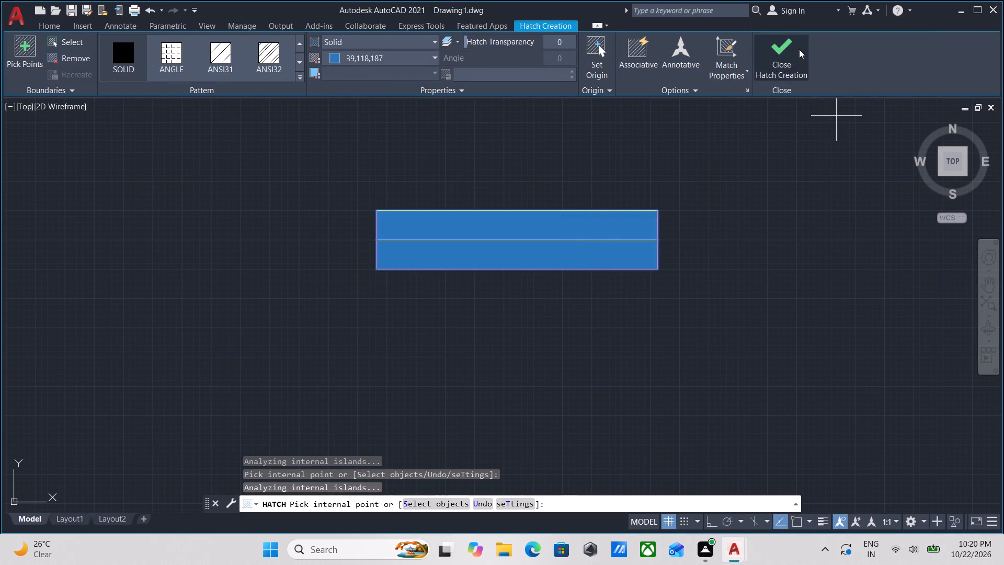
{"action": "left_click", "coordinate": [799, 49]}
Group the shortened window's frame lines and new hatch together.
{"action": "left_click", "coordinate": [723, 296]}
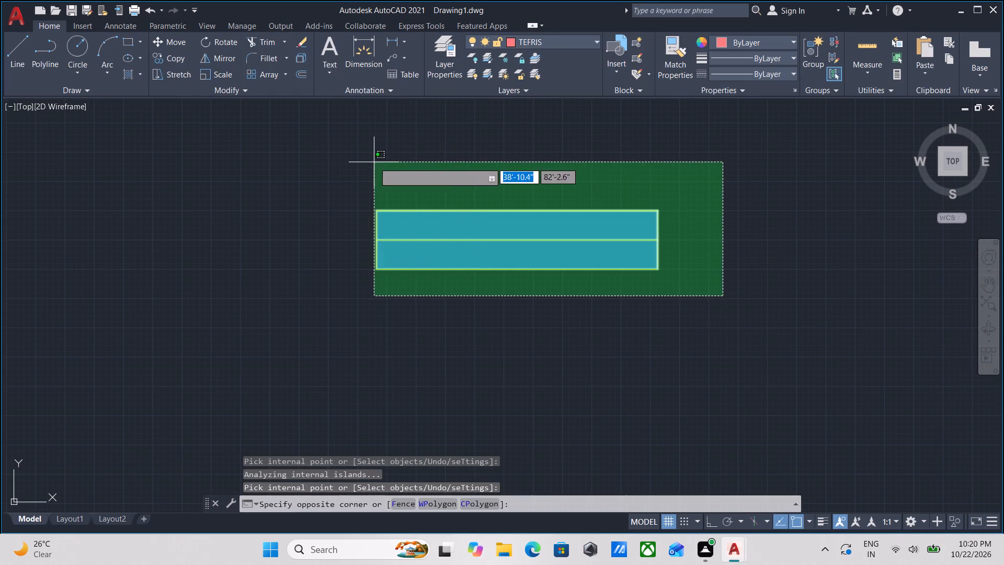
{"action": "left_click", "coordinate": [374, 162]}
{"action": "key", "text": "g"}
{"action": "key", "text": "Return"}
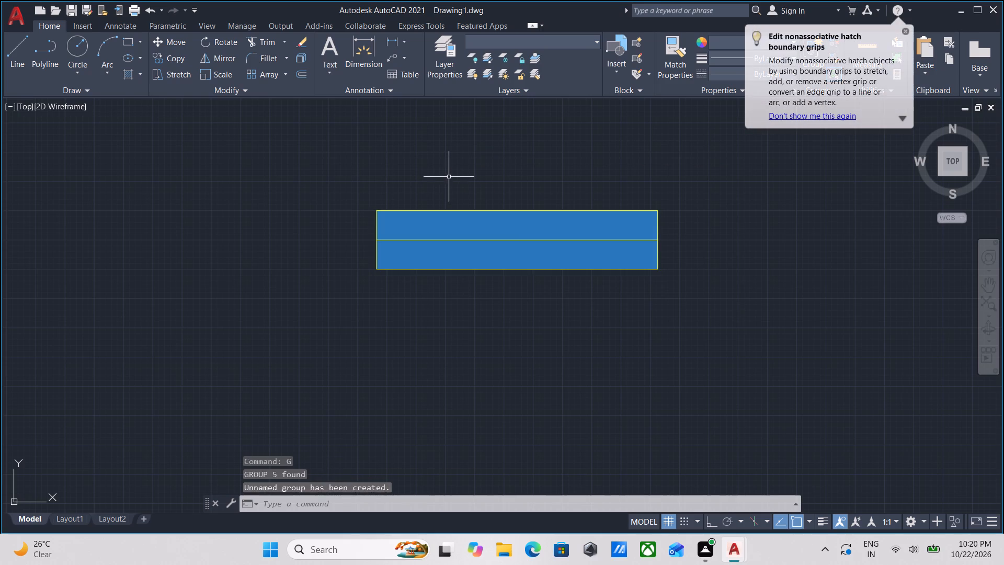
Copy the shortened window group by its top midpoint onto the upper wall of the right-hand bedroom, beside the bathroom door.
{"action": "left_click_drag", "start_coordinate": [561, 336], "coordinate": [547, 308]}
{"action": "left_click", "coordinate": [457, 202]}
{"action": "scroll", "coordinate": [543, 224], "scroll_direction": "down", "scroll_amount": 3}
{"action": "middle_click_drag", "start_coordinate": [569, 233], "coordinate": [542, 242]}
{"action": "middle_click_drag", "start_coordinate": [637, 219], "coordinate": [588, 245]}
{"action": "scroll", "coordinate": [635, 219], "scroll_direction": "down", "scroll_amount": 1}
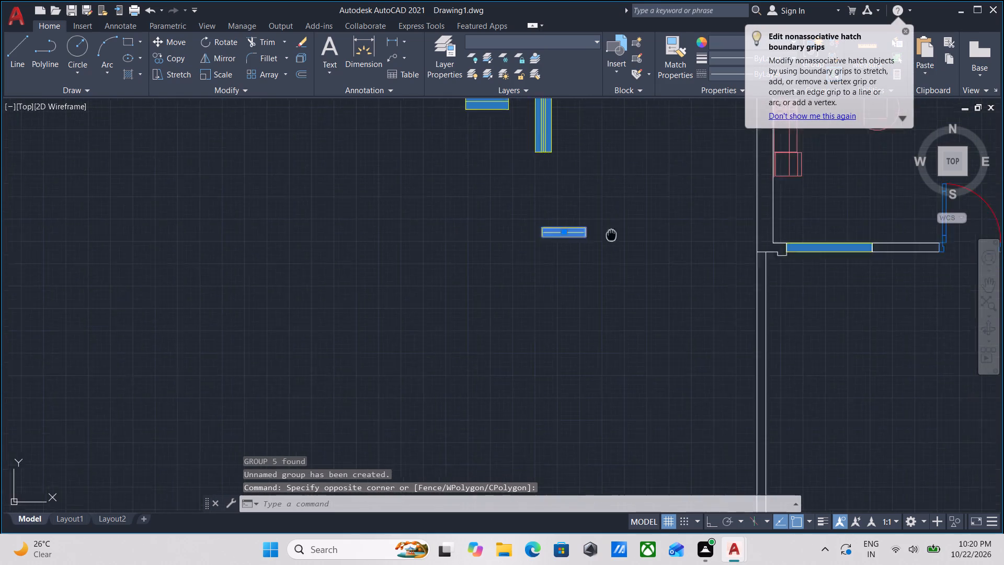
{"action": "middle_click_drag", "start_coordinate": [588, 245], "coordinate": [553, 261]}
{"action": "type", "text": "CO"}
{"action": "key", "text": "Return"}
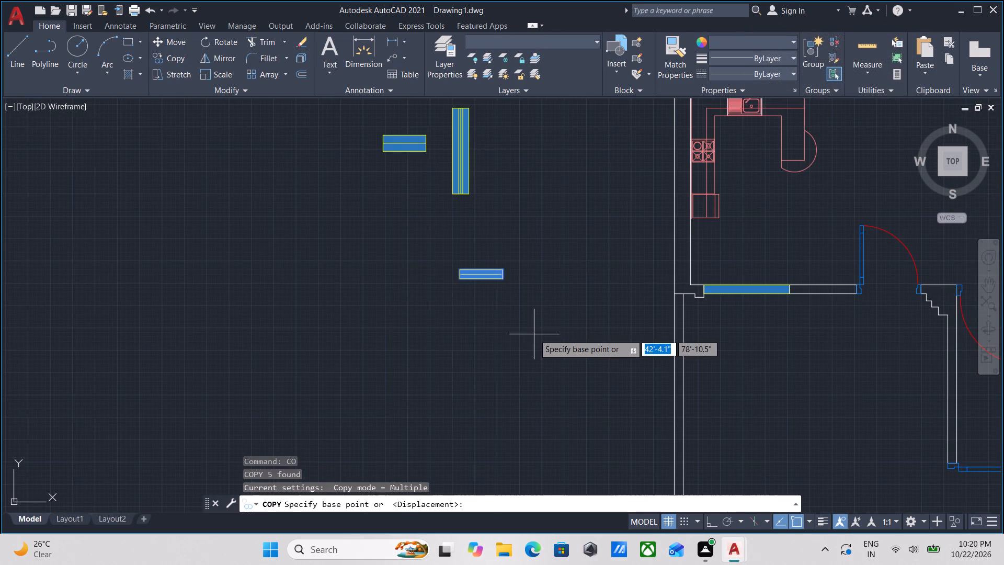
{"action": "scroll", "coordinate": [519, 340], "scroll_direction": "down", "scroll_amount": 2}
{"action": "middle_click_drag", "start_coordinate": [520, 341], "coordinate": [520, 356]}
{"action": "scroll", "coordinate": [513, 329], "scroll_direction": "up", "scroll_amount": 3}
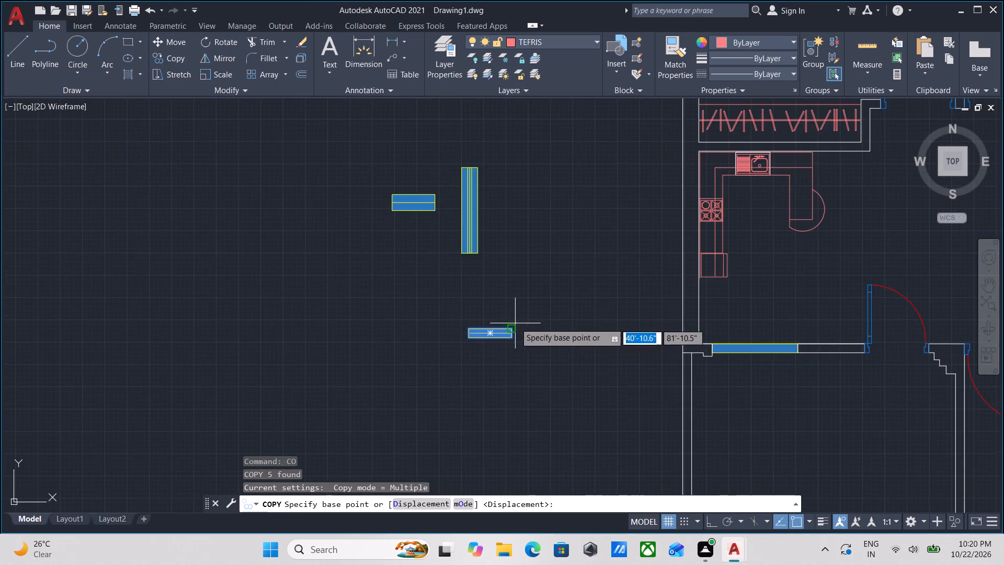
{"action": "scroll", "coordinate": [516, 323], "scroll_direction": "up", "scroll_amount": 3}
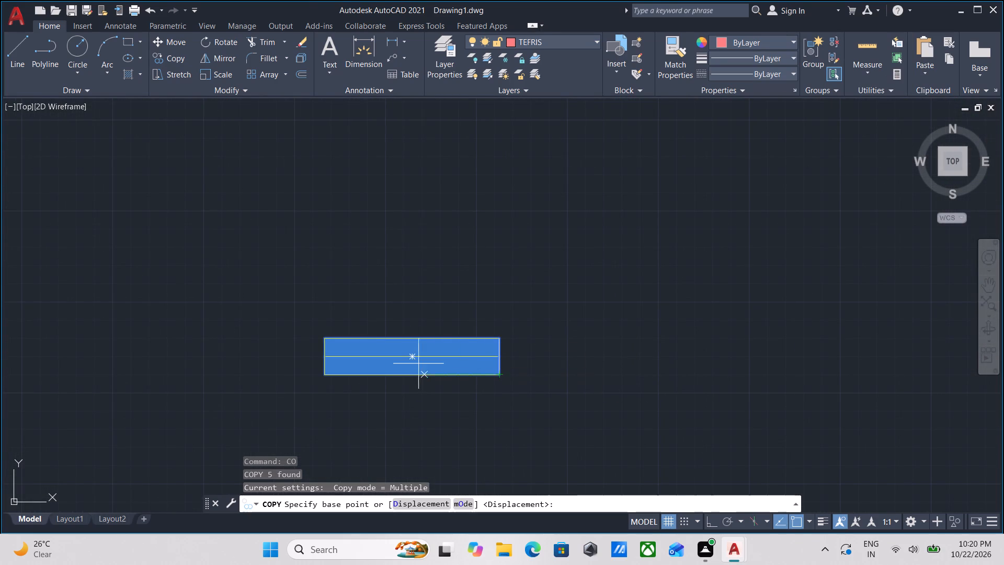
{"action": "left_click", "coordinate": [412, 339]}
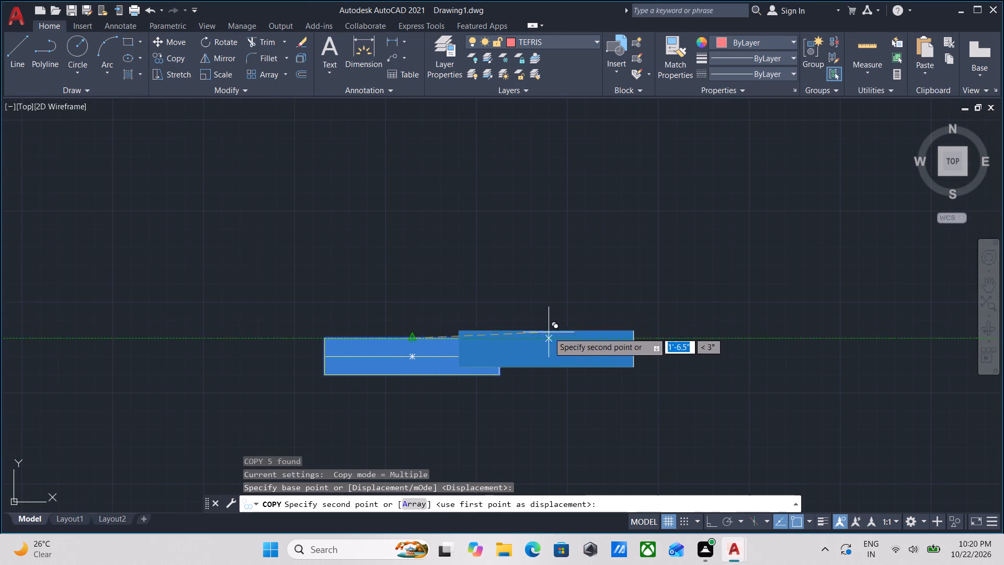
{"action": "scroll", "coordinate": [678, 323], "scroll_direction": "down", "scroll_amount": 2}
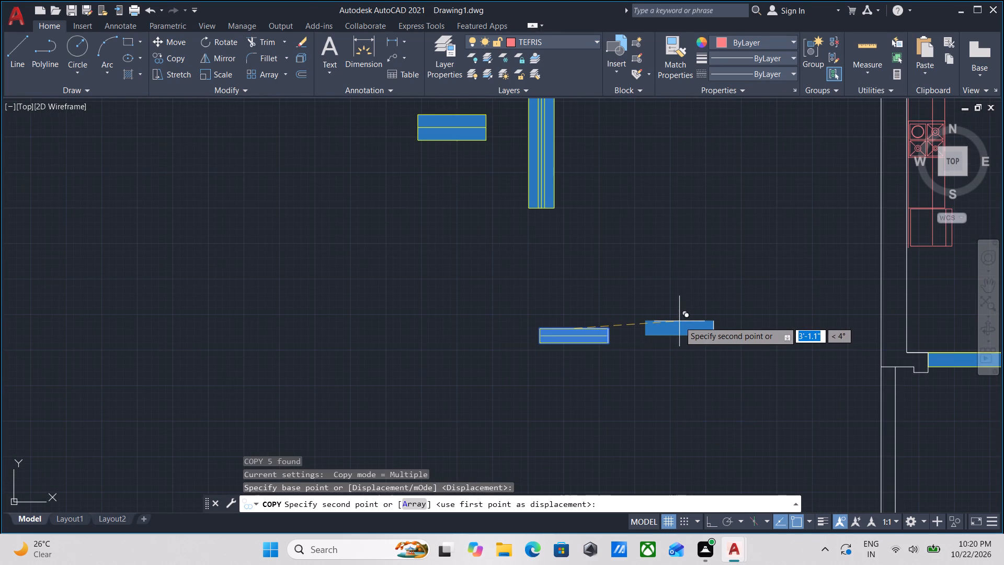
{"action": "scroll", "coordinate": [683, 319], "scroll_direction": "down", "scroll_amount": 2}
{"action": "middle_click_drag", "start_coordinate": [683, 319], "coordinate": [554, 409]}
{"action": "scroll", "coordinate": [727, 324], "scroll_direction": "down", "scroll_amount": 1}
{"action": "middle_click_drag", "start_coordinate": [720, 332], "coordinate": [590, 437]}
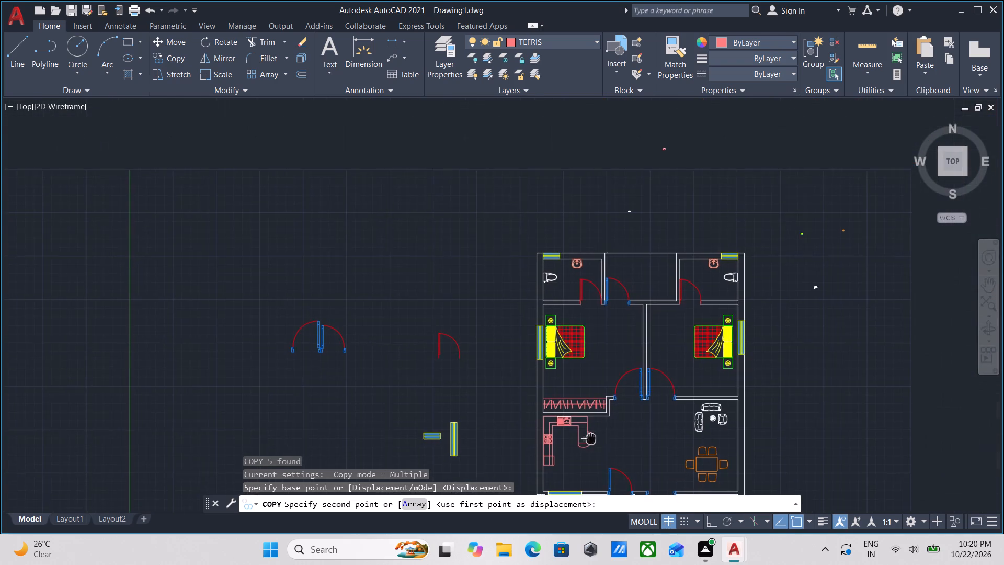
{"action": "scroll", "coordinate": [690, 318], "scroll_direction": "up", "scroll_amount": 3}
{"action": "scroll", "coordinate": [643, 300], "scroll_direction": "up", "scroll_amount": 3}
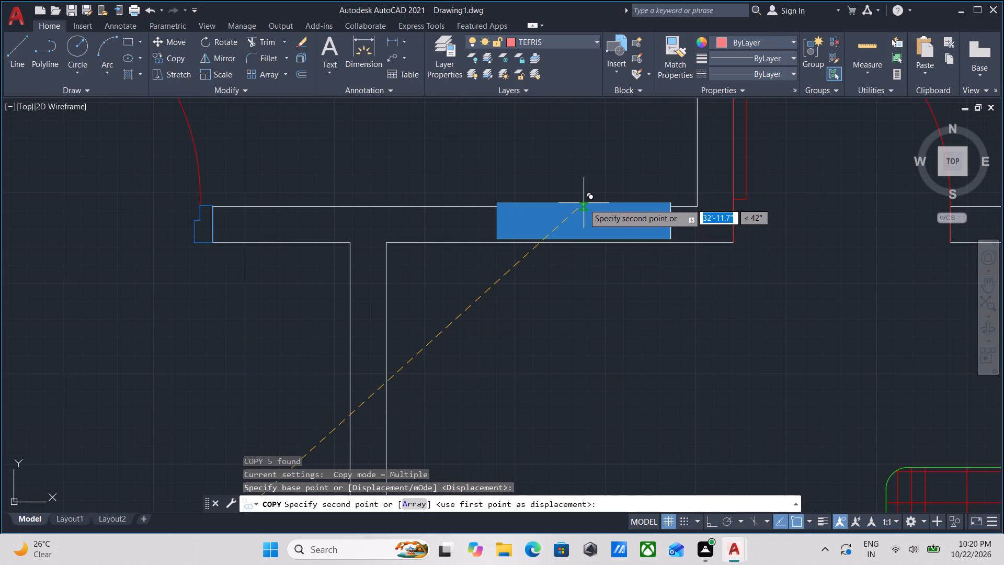
{"action": "left_click", "coordinate": [586, 205]}
{"action": "middle_click_drag", "start_coordinate": [386, 213], "coordinate": [535, 223]}
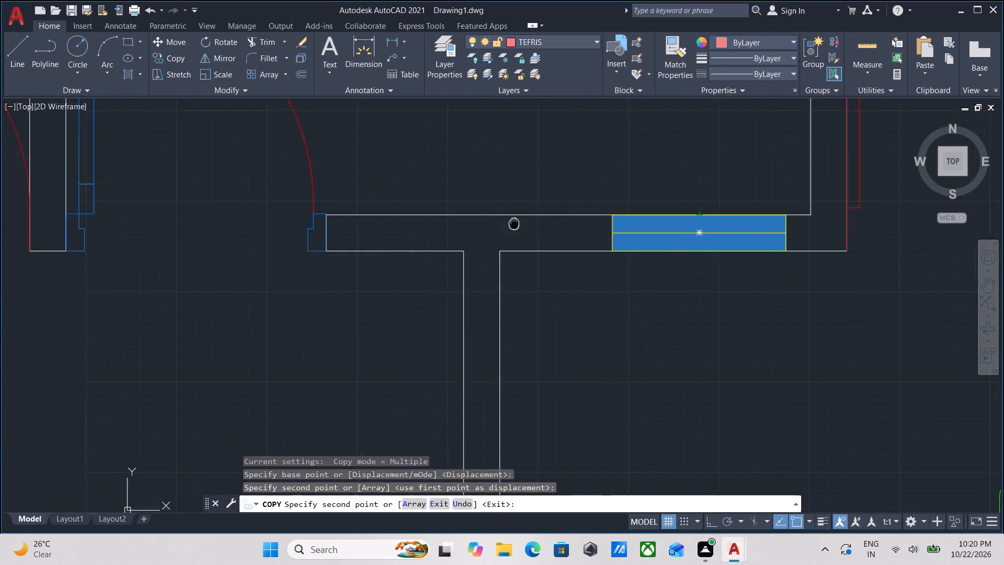
{"action": "middle_click_drag", "start_coordinate": [535, 223], "coordinate": [619, 223]}
{"action": "scroll", "coordinate": [523, 212], "scroll_direction": "up", "scroll_amount": 1}
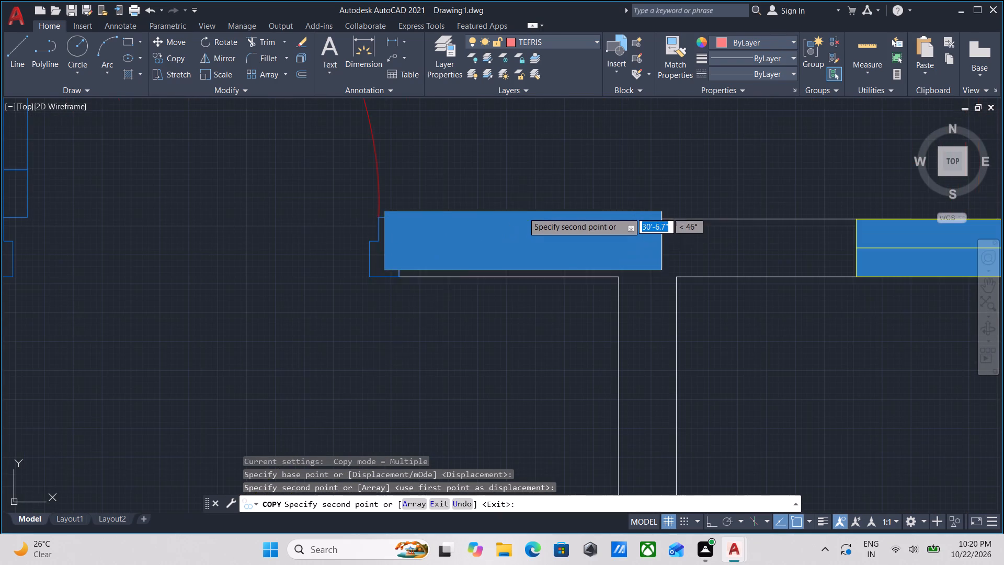
{"action": "scroll", "coordinate": [551, 213], "scroll_direction": "down", "scroll_amount": 1}
{"action": "key", "text": "Escape"}
Review the floor plan from the bedrooms down to the empty front area and the spare doors and windows beside it.
{"action": "scroll", "coordinate": [551, 213], "scroll_direction": "down", "scroll_amount": 3}
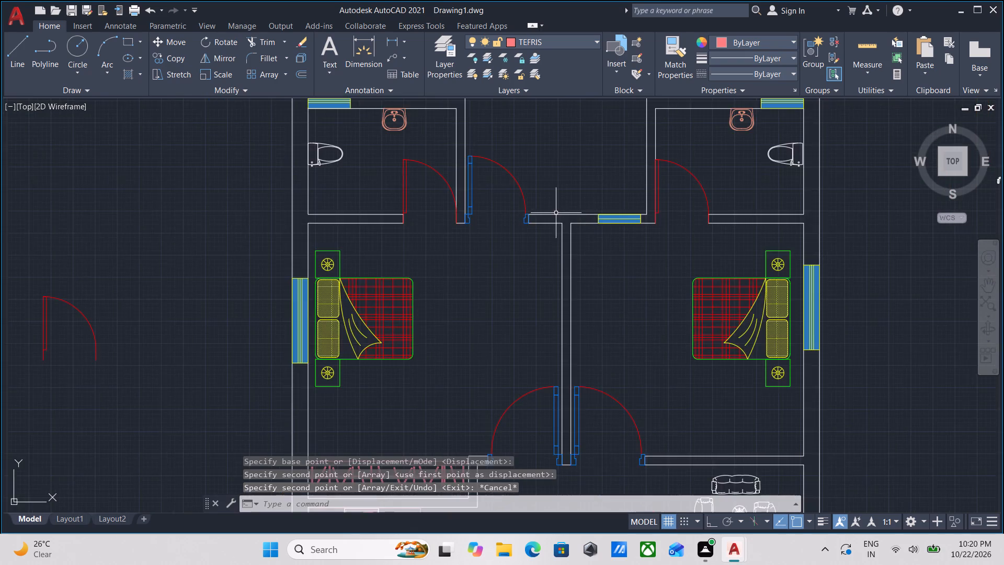
{"action": "middle_click_drag", "start_coordinate": [556, 213], "coordinate": [639, 202]}
{"action": "middle_click_drag", "start_coordinate": [654, 266], "coordinate": [686, 213]}
{"action": "scroll", "coordinate": [690, 200], "scroll_direction": "down", "scroll_amount": 2}
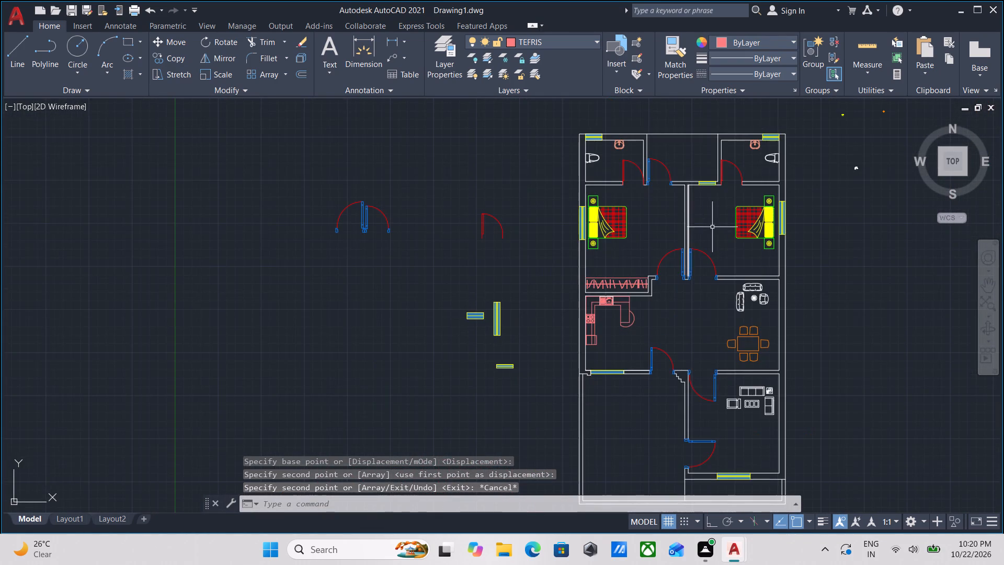
{"action": "scroll", "coordinate": [712, 227], "scroll_direction": "up", "scroll_amount": 1}
{"action": "scroll", "coordinate": [596, 219], "scroll_direction": "up", "scroll_amount": 1}
{"action": "scroll", "coordinate": [596, 219], "scroll_direction": "down", "scroll_amount": 1}
{"action": "middle_click_drag", "start_coordinate": [596, 219], "coordinate": [627, 196]}
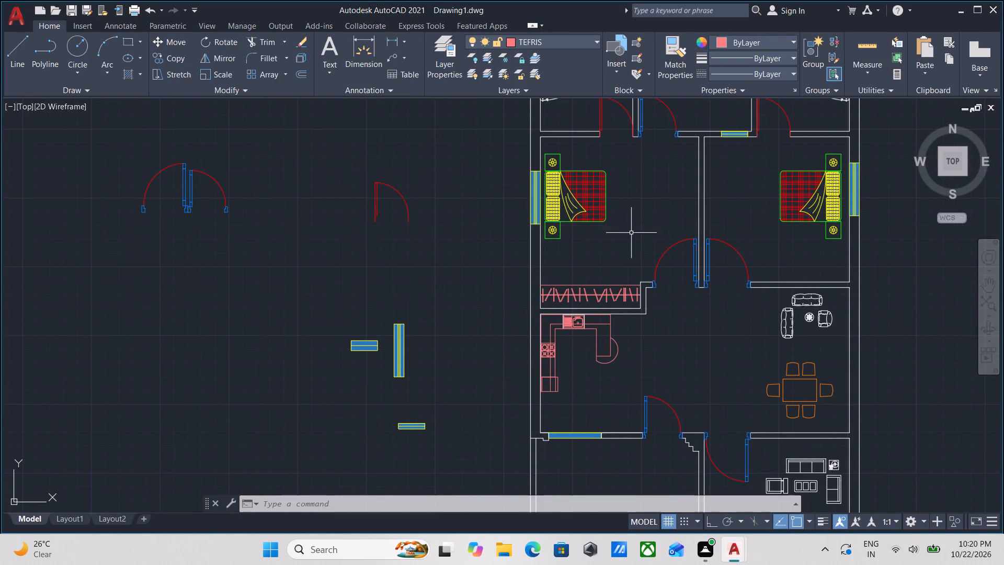
{"action": "scroll", "coordinate": [204, 11], "scroll_direction": "down", "scroll_amount": 2}
{"action": "scroll", "coordinate": [359, 207], "scroll_direction": "down", "scroll_amount": 1}
{"action": "middle_click_drag", "start_coordinate": [358, 203], "coordinate": [367, 165]}
{"action": "middle_click_drag", "start_coordinate": [429, 263], "coordinate": [417, 364]}
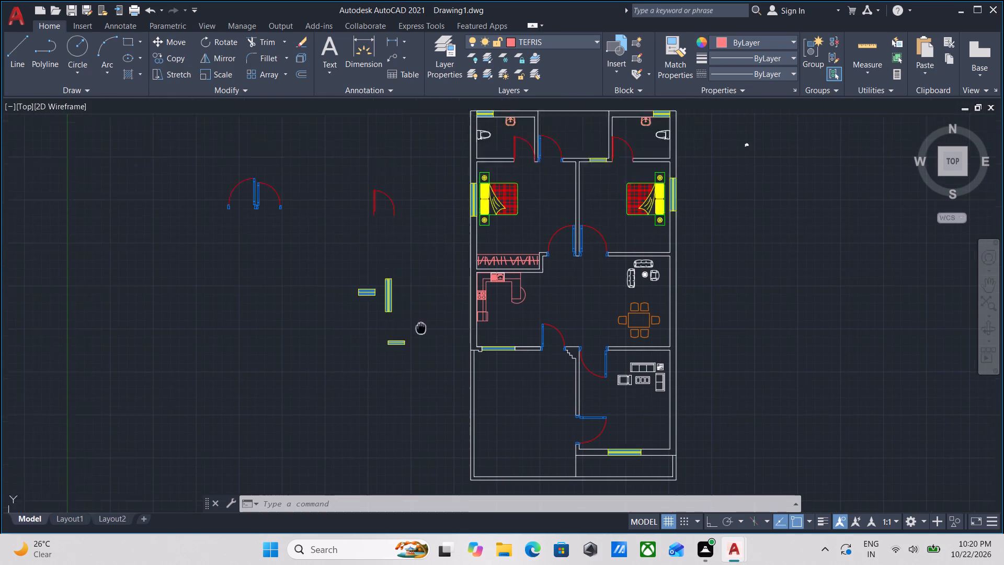
{"action": "middle_click_drag", "start_coordinate": [417, 364], "coordinate": [417, 365]}
{"action": "scroll", "coordinate": [493, 247], "scroll_direction": "up", "scroll_amount": 1}
{"action": "middle_click_drag", "start_coordinate": [493, 247], "coordinate": [499, 84]}
{"action": "middle_click_drag", "start_coordinate": [506, 297], "coordinate": [501, 143]}
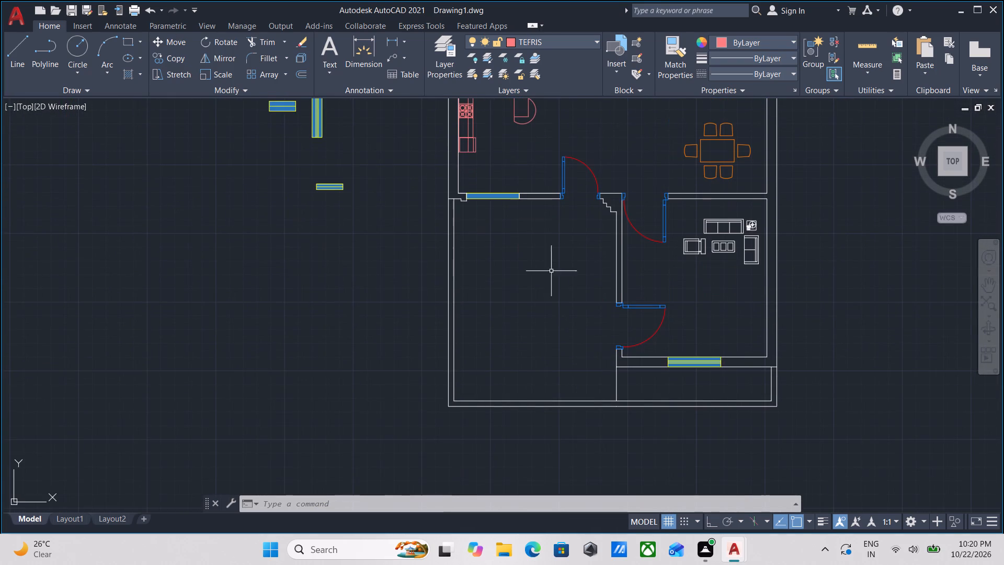
{"action": "middle_click_drag", "start_coordinate": [560, 284], "coordinate": [557, 252]}
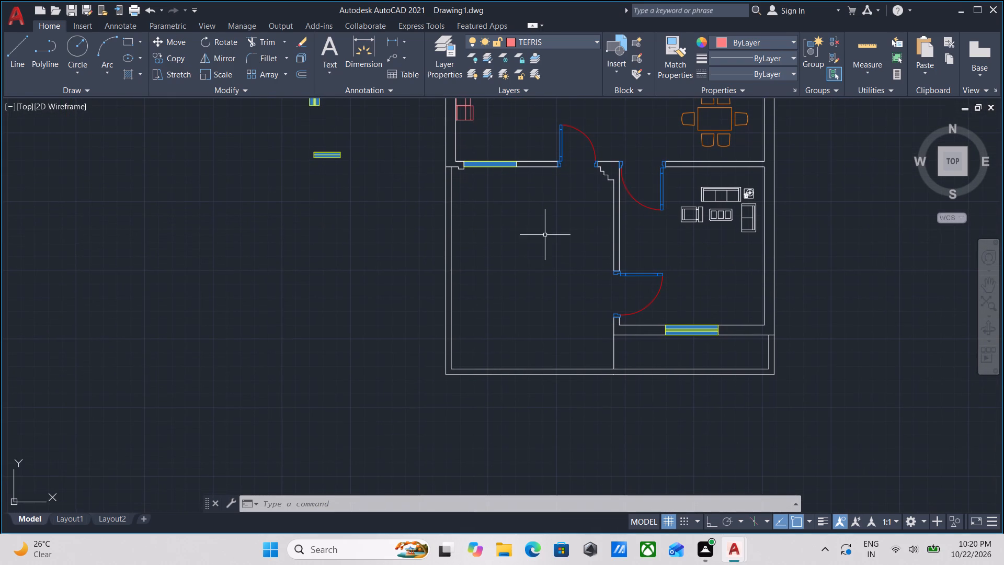
{"action": "scroll", "coordinate": [466, 223], "scroll_direction": "up", "scroll_amount": 2}
{"action": "scroll", "coordinate": [471, 206], "scroll_direction": "down", "scroll_amount": 2}
{"action": "middle_click_drag", "start_coordinate": [471, 206], "coordinate": [483, 235]}
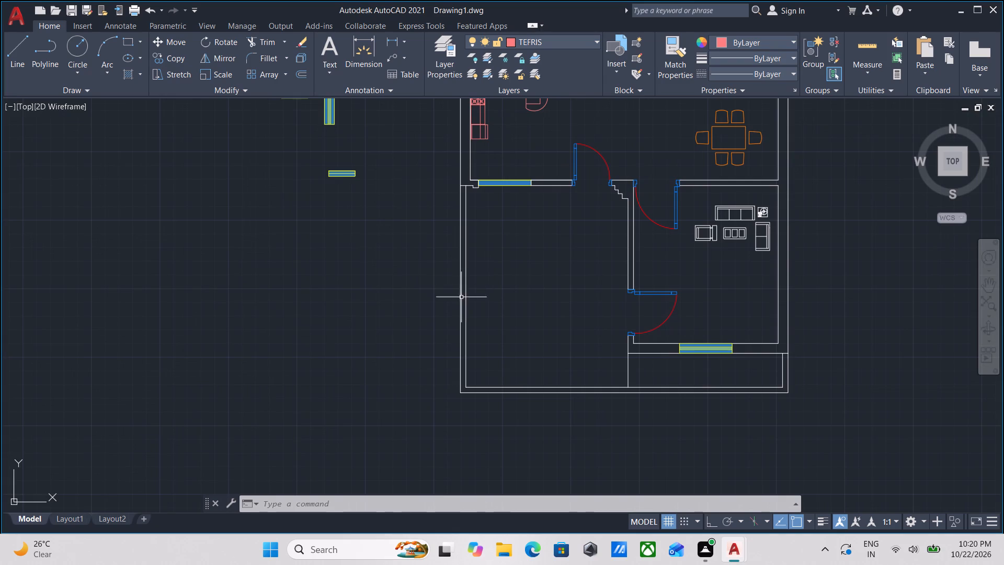
{"action": "middle_click_drag", "start_coordinate": [461, 297], "coordinate": [471, 256]}
{"action": "scroll", "coordinate": [471, 256], "scroll_direction": "up", "scroll_amount": 1}
{"action": "scroll", "coordinate": [519, 205], "scroll_direction": "down", "scroll_amount": 2}
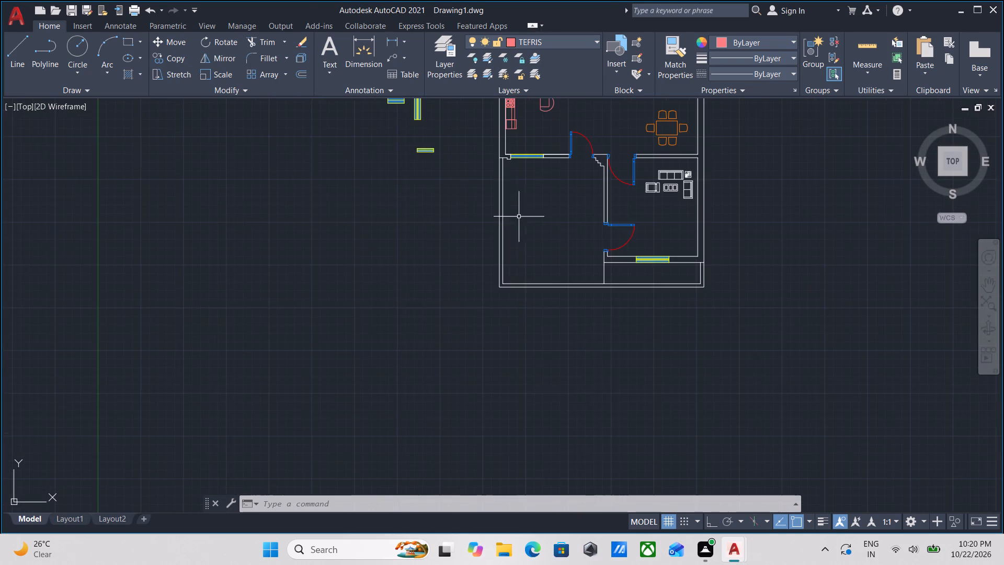
{"action": "scroll", "coordinate": [700, 325], "scroll_direction": "up", "scroll_amount": 1}
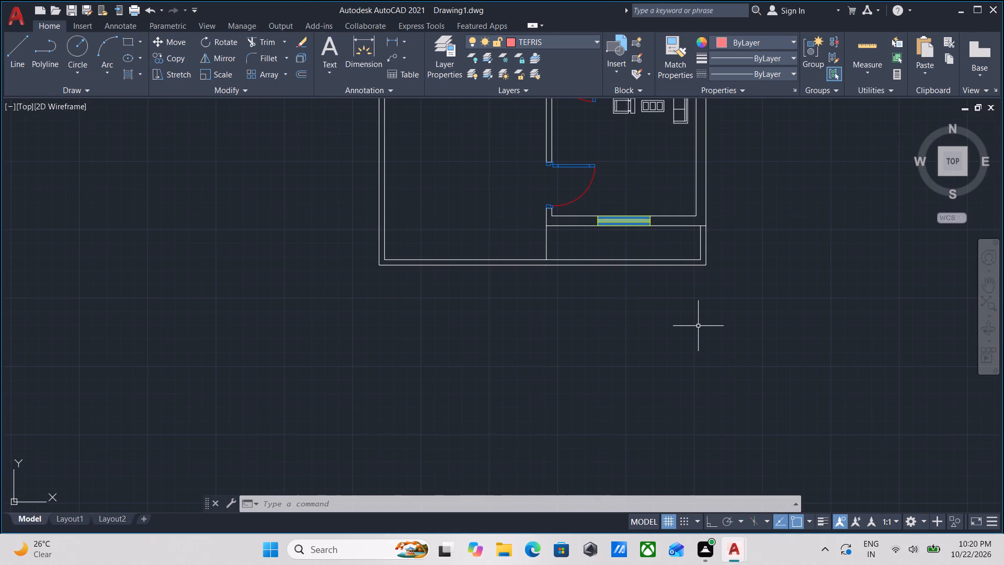
{"action": "scroll", "coordinate": [660, 297], "scroll_direction": "up", "scroll_amount": 1}
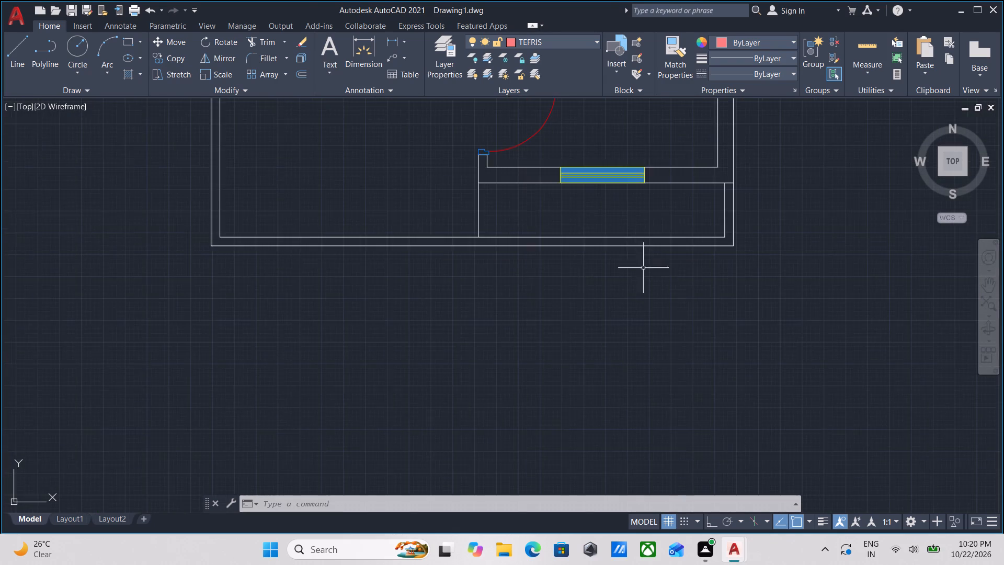
{"action": "scroll", "coordinate": [626, 246], "scroll_direction": "down", "scroll_amount": 1}
{"action": "middle_click_drag", "start_coordinate": [630, 272], "coordinate": [657, 356]}
{"action": "middle_click_drag", "start_coordinate": [538, 257], "coordinate": [566, 351]}
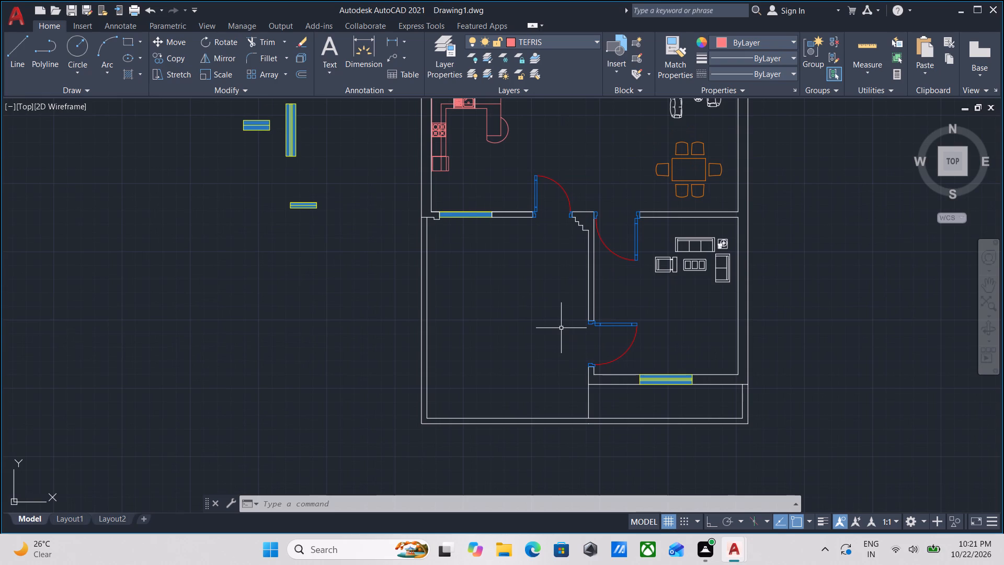
{"action": "scroll", "coordinate": [561, 328], "scroll_direction": "up", "scroll_amount": 2}
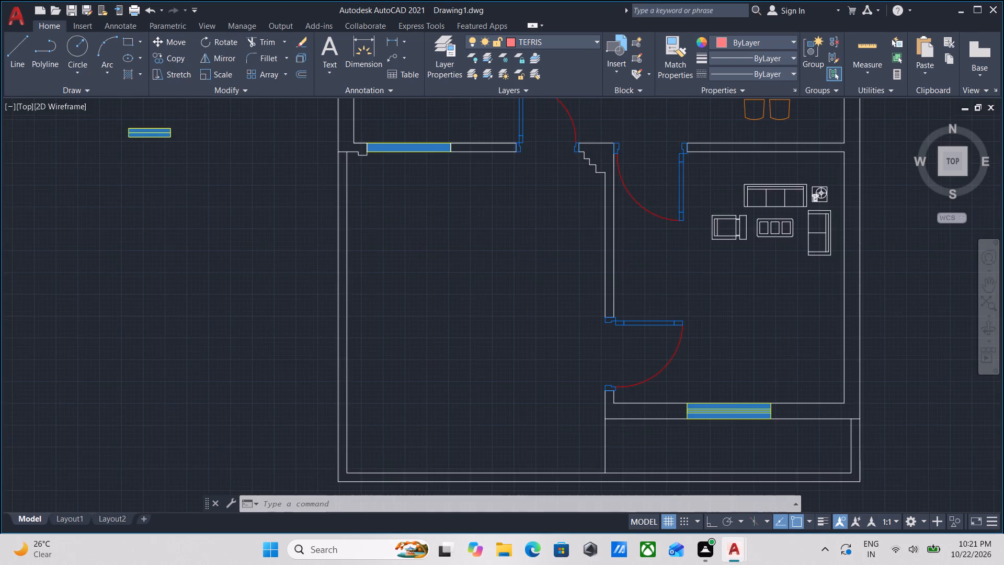
{"action": "scroll", "coordinate": [561, 328], "scroll_direction": "up", "scroll_amount": 5}
{"action": "scroll", "coordinate": [554, 307], "scroll_direction": "down", "scroll_amount": 7}
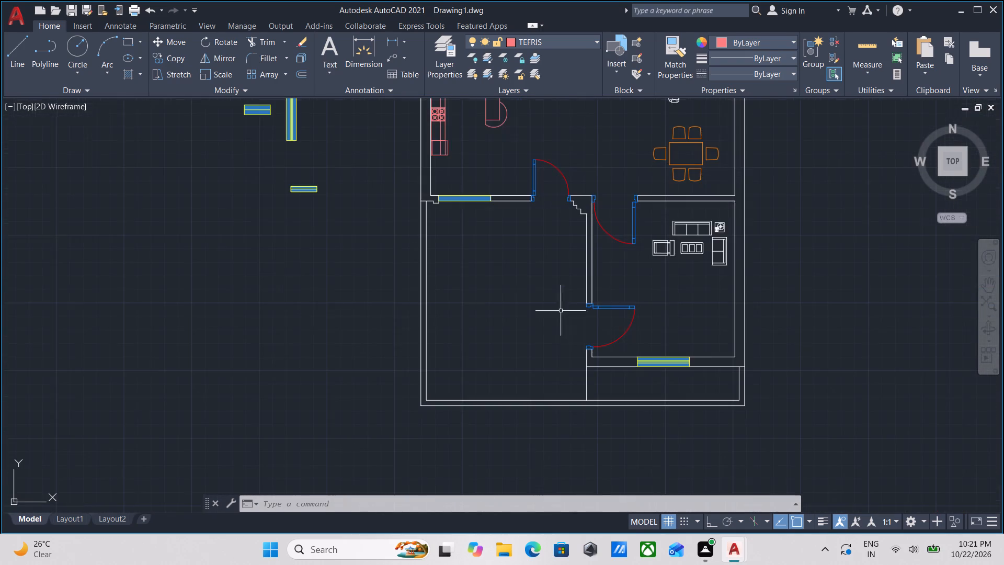
{"action": "middle_click_drag", "start_coordinate": [557, 394], "coordinate": [592, 455]}
{"action": "middle_click_drag", "start_coordinate": [452, 312], "coordinate": [524, 380]}
{"action": "scroll", "coordinate": [524, 380], "scroll_direction": "up", "scroll_amount": 1}
{"action": "scroll", "coordinate": [487, 359], "scroll_direction": "down", "scroll_amount": 2}
{"action": "middle_click_drag", "start_coordinate": [487, 359], "coordinate": [519, 400]}
{"action": "scroll", "coordinate": [519, 399], "scroll_direction": "up", "scroll_amount": 1}
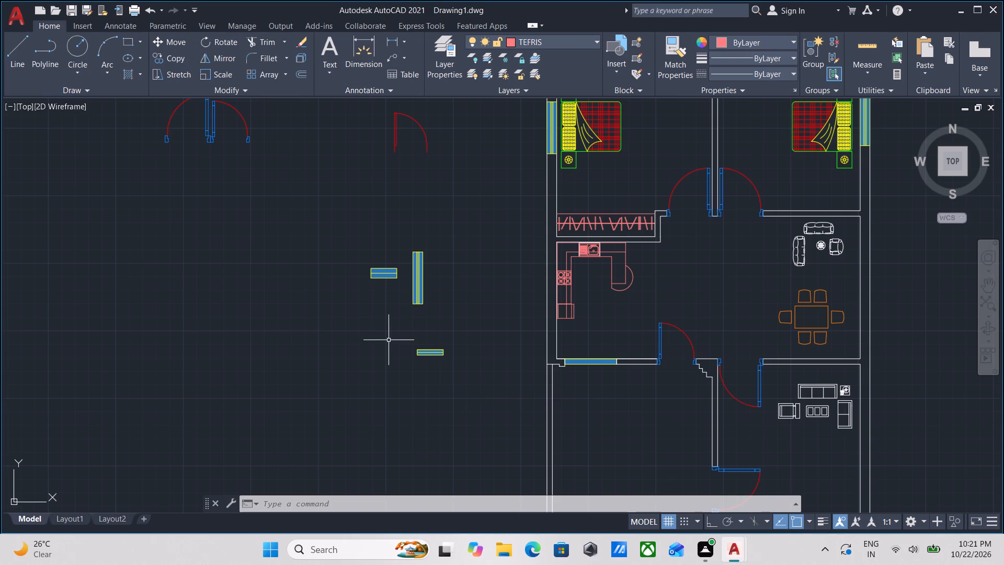
{"action": "scroll", "coordinate": [418, 326], "scroll_direction": "up", "scroll_amount": 2}
{"action": "scroll", "coordinate": [418, 312], "scroll_direction": "down", "scroll_amount": 3}
{"action": "middle_click_drag", "start_coordinate": [418, 312], "coordinate": [453, 334]}
{"action": "scroll", "coordinate": [477, 352], "scroll_direction": "up", "scroll_amount": 1}
{"action": "scroll", "coordinate": [488, 355], "scroll_direction": "down", "scroll_amount": 2}
{"action": "middle_click_drag", "start_coordinate": [510, 323], "coordinate": [515, 298]}
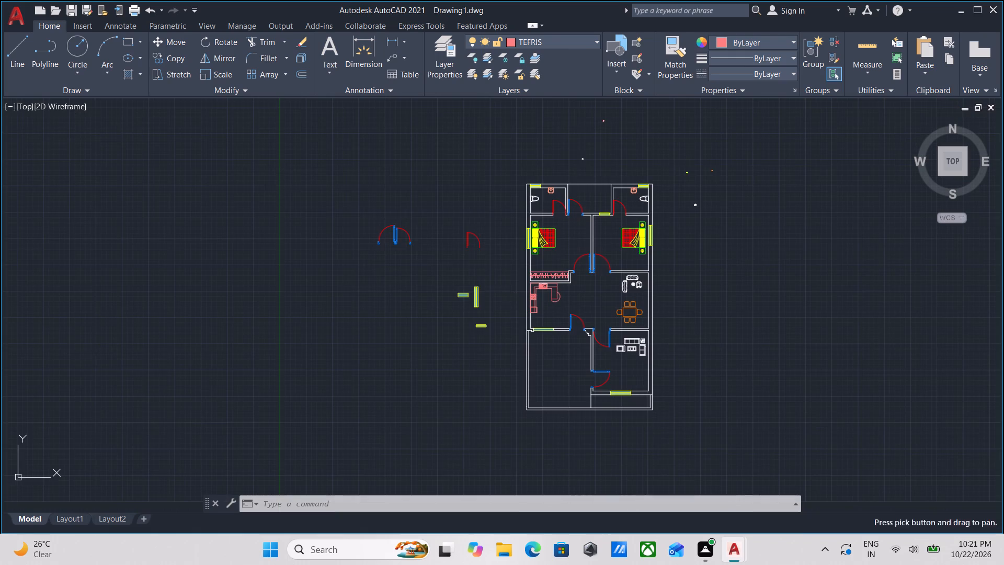
{"action": "scroll", "coordinate": [515, 298], "scroll_direction": "up", "scroll_amount": 2}
{"action": "middle_click_drag", "start_coordinate": [511, 311], "coordinate": [511, 306]}
{"action": "scroll", "coordinate": [511, 311], "scroll_direction": "down", "scroll_amount": 1}
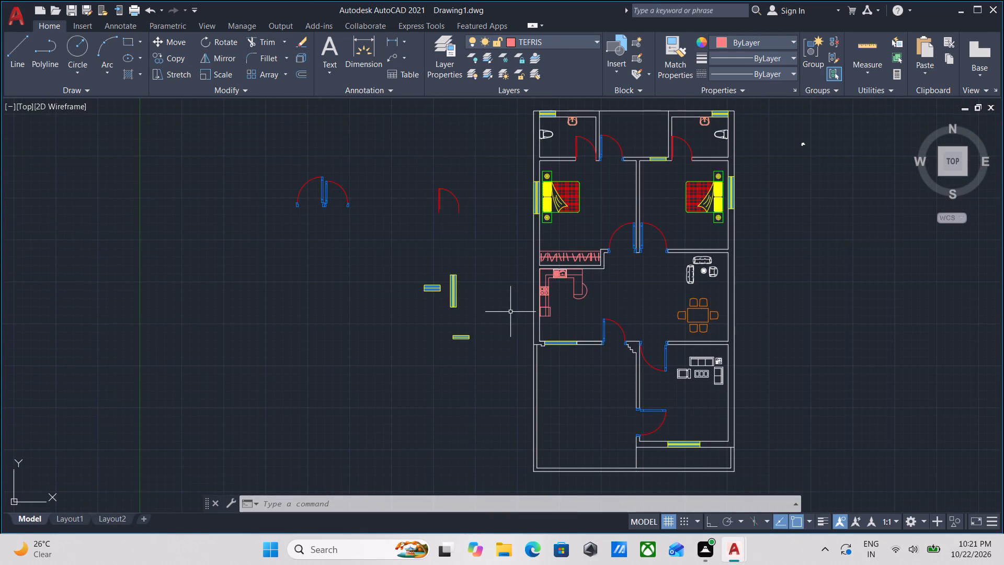
{"action": "left_click_drag", "start_coordinate": [492, 342], "coordinate": [457, 333]}
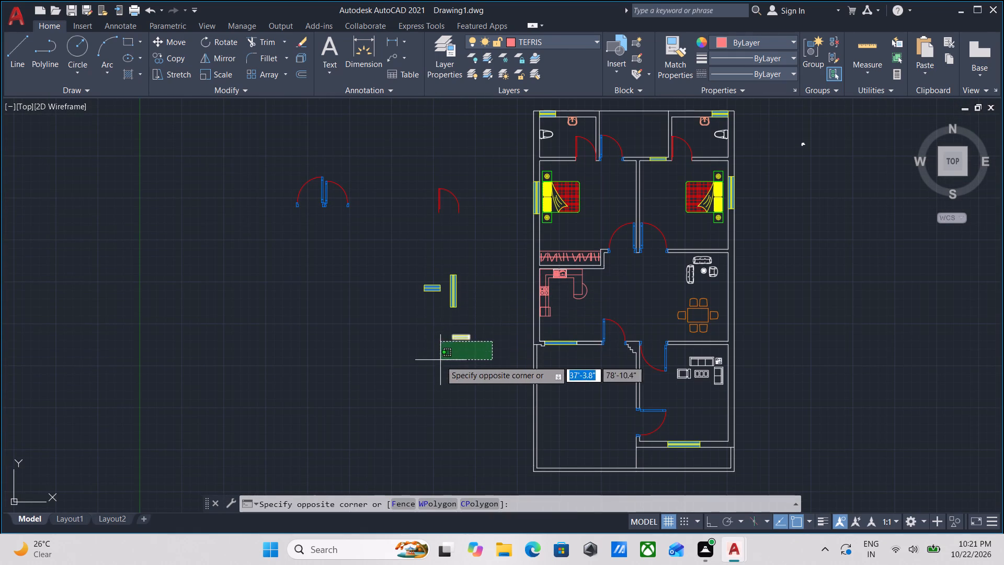
{"action": "key", "text": "Escape"}
On the walls layer, draw a rectangle enclosing the empty front area, from its upper-left inner wall corner to its lower-right inner corner.
{"action": "middle_click_drag", "start_coordinate": [553, 368], "coordinate": [563, 317]}
{"action": "scroll", "coordinate": [563, 317], "scroll_direction": "up", "scroll_amount": 1}
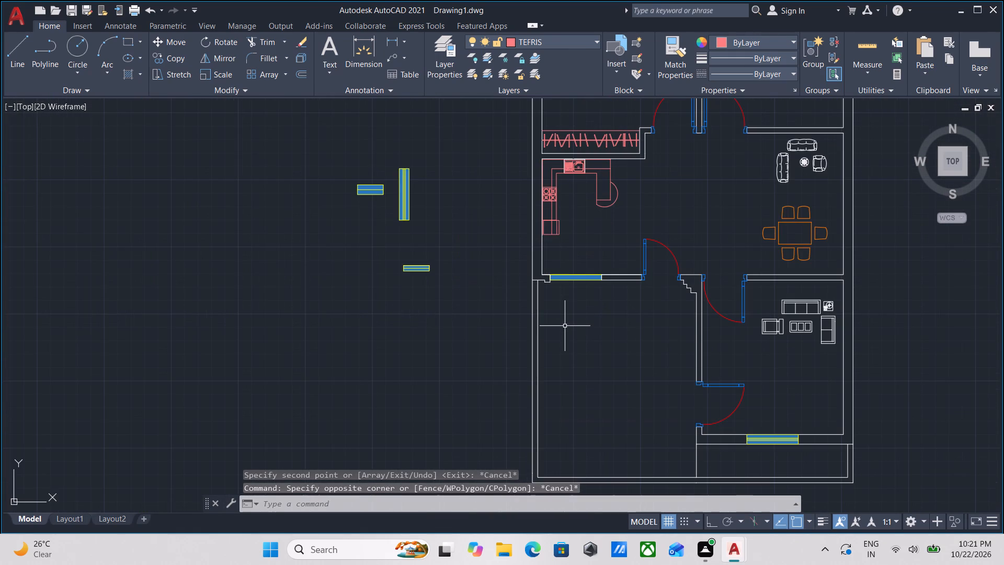
{"action": "scroll", "coordinate": [565, 326], "scroll_direction": "up", "scroll_amount": 1}
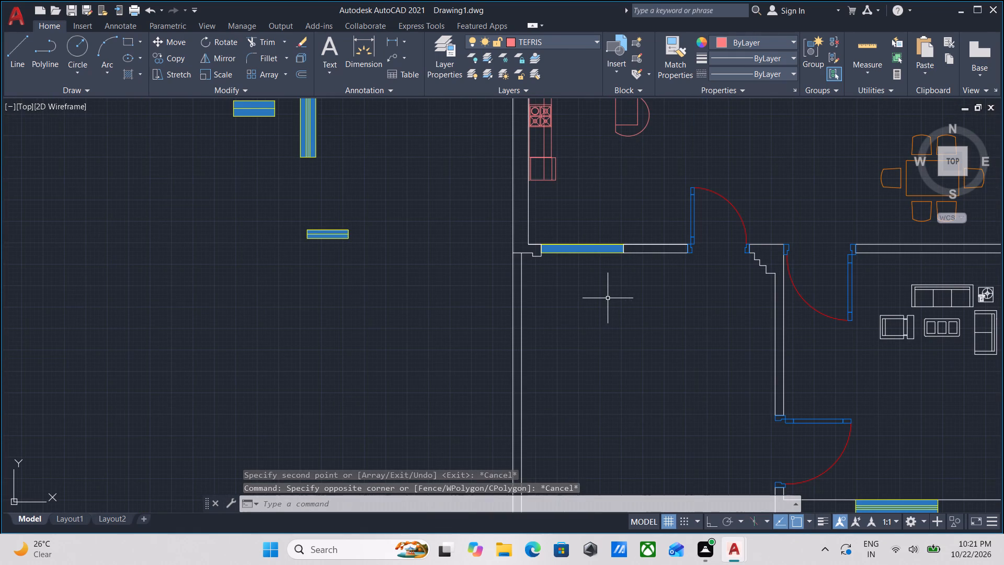
{"action": "middle_click_drag", "start_coordinate": [608, 298], "coordinate": [595, 306]}
{"action": "middle_click_drag", "start_coordinate": [683, 291], "coordinate": [637, 297]}
{"action": "middle_click_drag", "start_coordinate": [485, 278], "coordinate": [484, 273]}
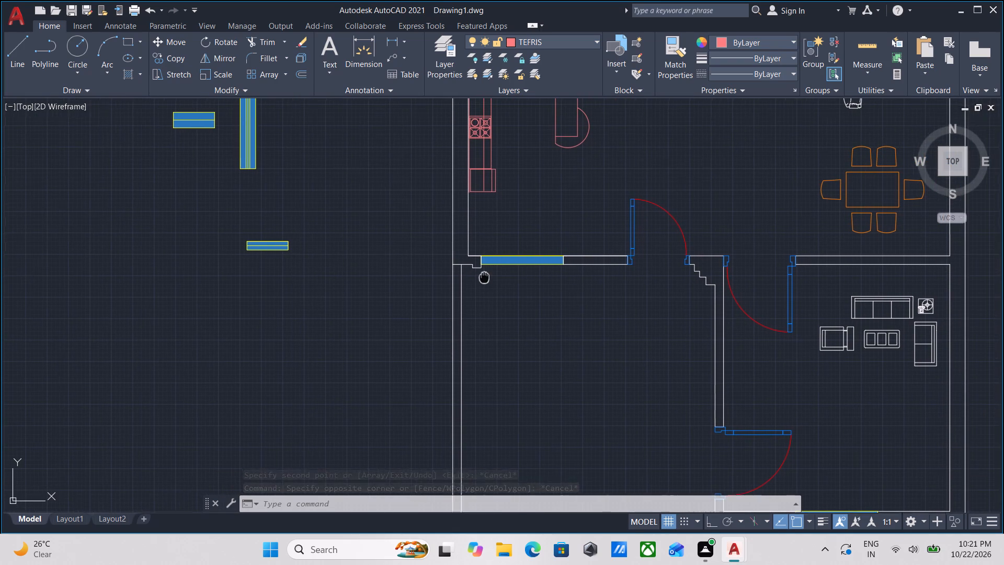
{"action": "middle_click_drag", "start_coordinate": [484, 273], "coordinate": [478, 244]}
{"action": "middle_click_drag", "start_coordinate": [478, 245], "coordinate": [478, 227]}
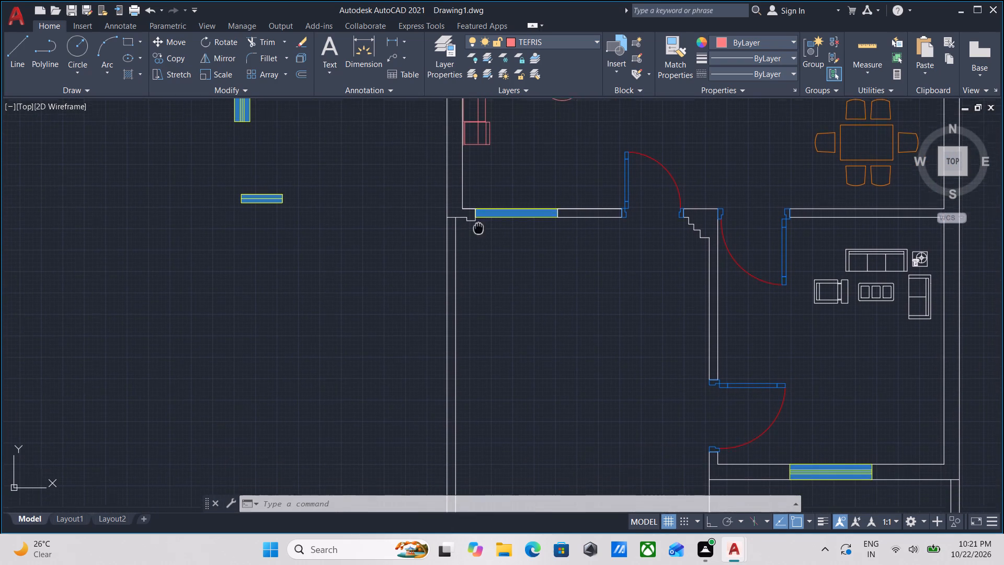
{"action": "middle_click_drag", "start_coordinate": [478, 227], "coordinate": [483, 210]}
{"action": "scroll", "coordinate": [527, 242], "scroll_direction": "down", "scroll_amount": 1}
{"action": "type", "text": "REC"}
{"action": "key", "text": "Return"}
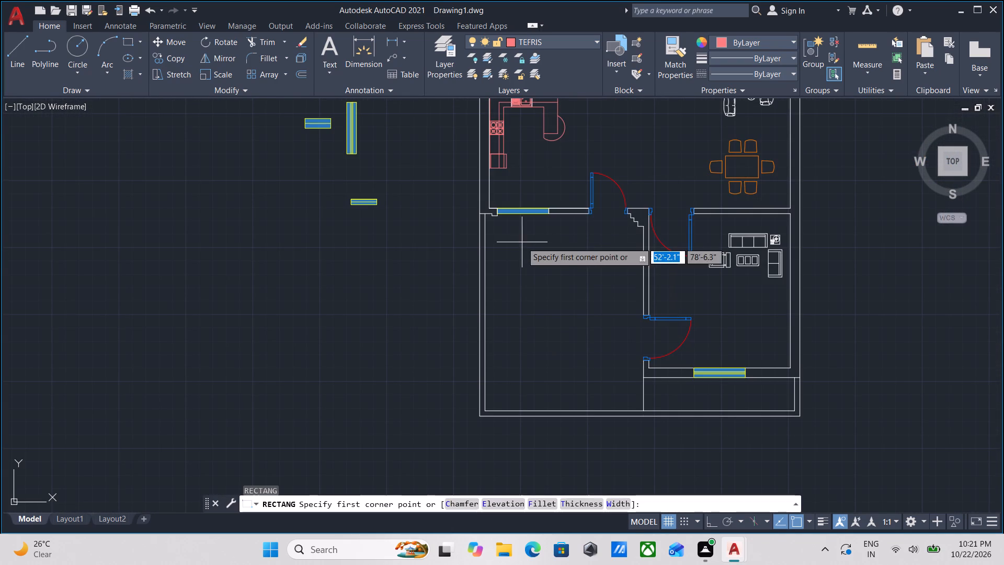
{"action": "scroll", "coordinate": [493, 228], "scroll_direction": "up", "scroll_amount": 3}
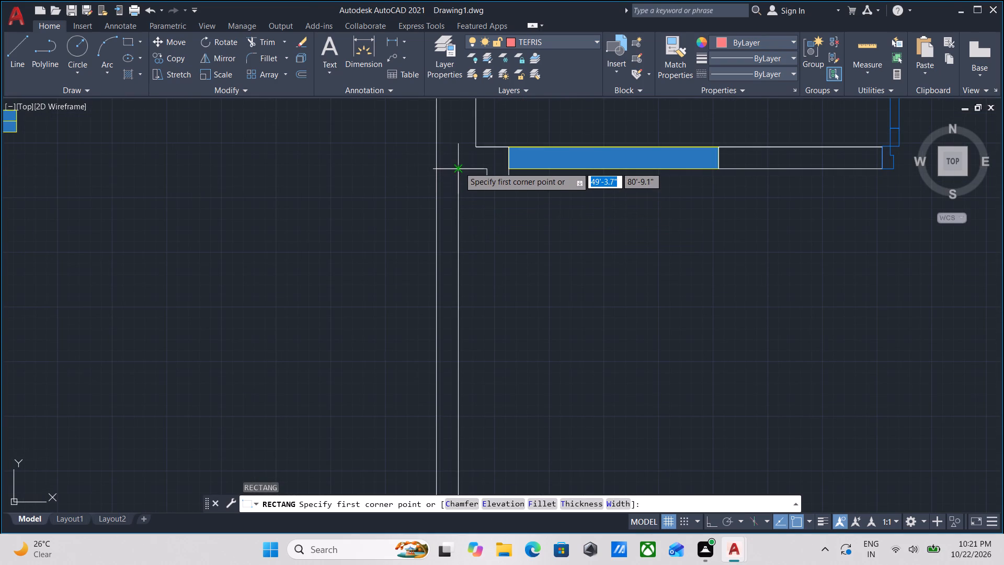
{"action": "left_click", "coordinate": [585, 40]}
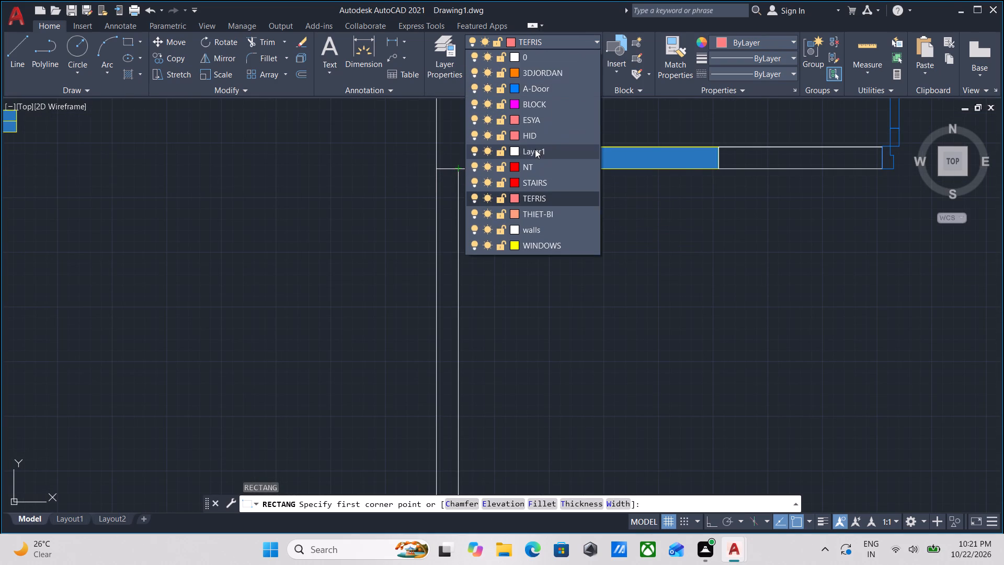
{"action": "left_click", "coordinate": [542, 231]}
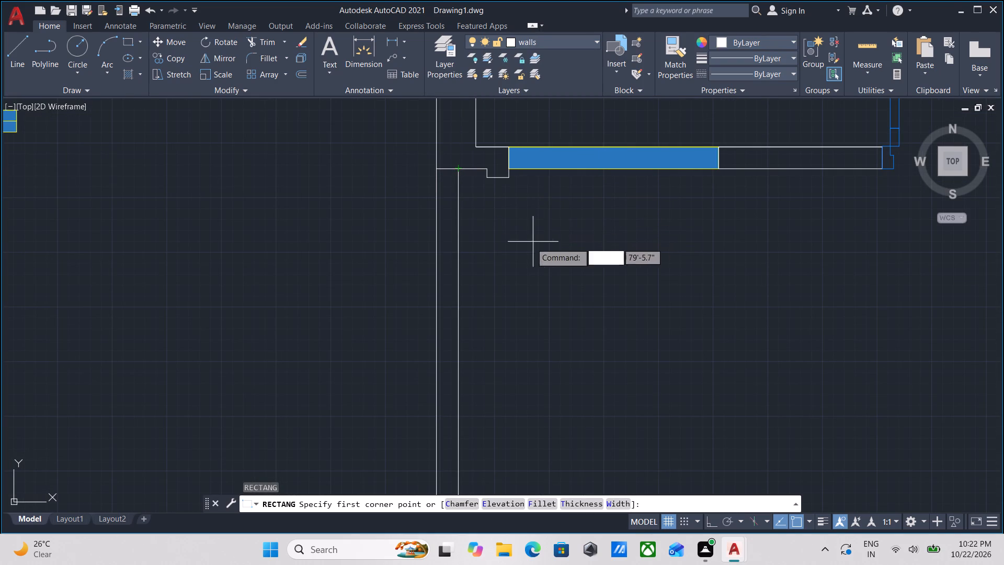
{"action": "left_click", "coordinate": [453, 169]}
{"action": "middle_click_drag", "start_coordinate": [661, 391], "coordinate": [439, 92]}
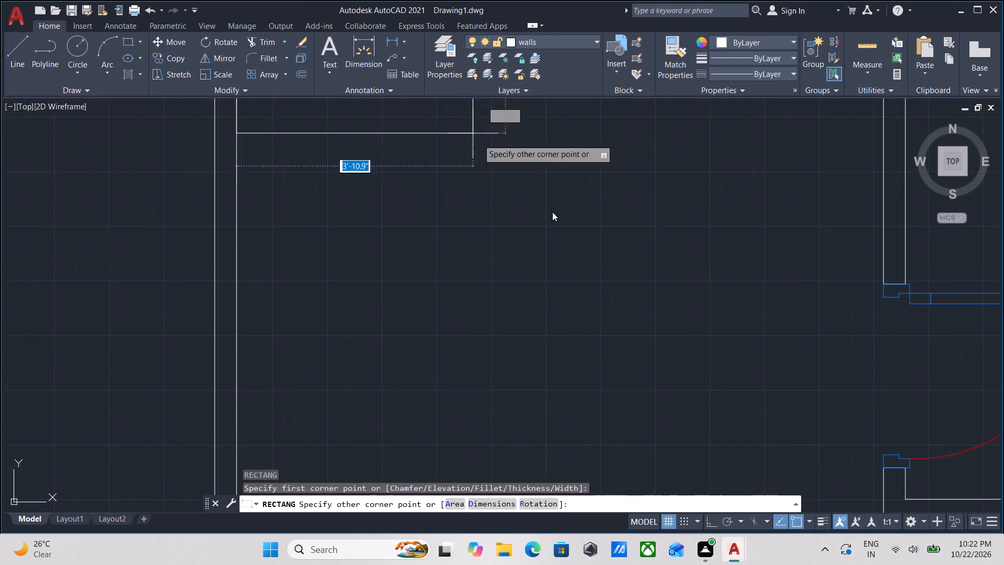
{"action": "scroll", "coordinate": [649, 248], "scroll_direction": "down", "scroll_amount": 2}
{"action": "middle_click_drag", "start_coordinate": [627, 232], "coordinate": [413, 5]}
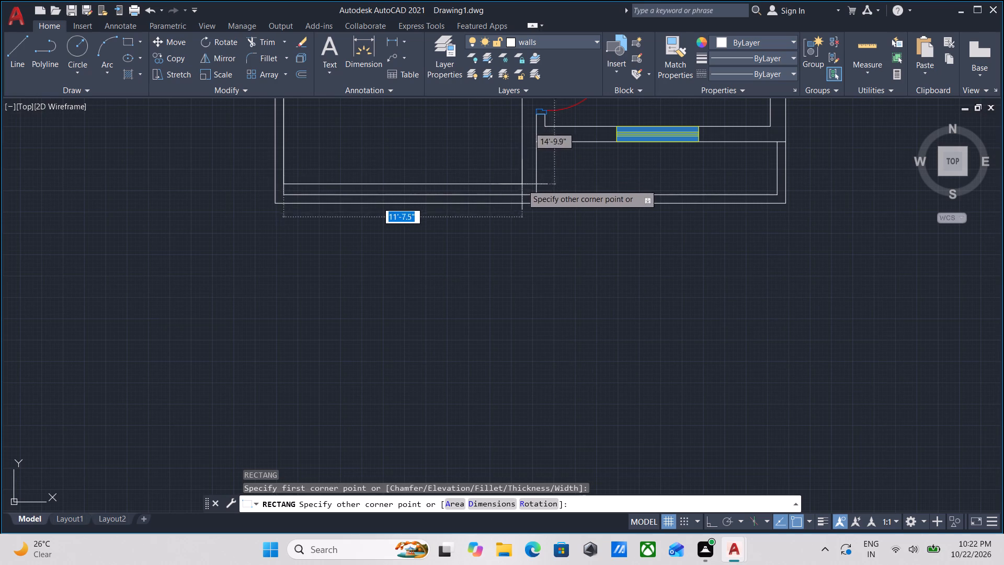
{"action": "left_click", "coordinate": [534, 195]}
{"action": "scroll", "coordinate": [501, 130], "scroll_direction": "down", "scroll_amount": 2}
{"action": "middle_click_drag", "start_coordinate": [504, 166], "coordinate": [536, 265]}
{"action": "middle_click_drag", "start_coordinate": [498, 193], "coordinate": [518, 246]}
{"action": "scroll", "coordinate": [535, 212], "scroll_direction": "up", "scroll_amount": 3}
{"action": "key", "text": "Escape"}
{"action": "scroll", "coordinate": [535, 186], "scroll_direction": "down", "scroll_amount": 2}
{"action": "middle_click_drag", "start_coordinate": [534, 187], "coordinate": [534, 193]}
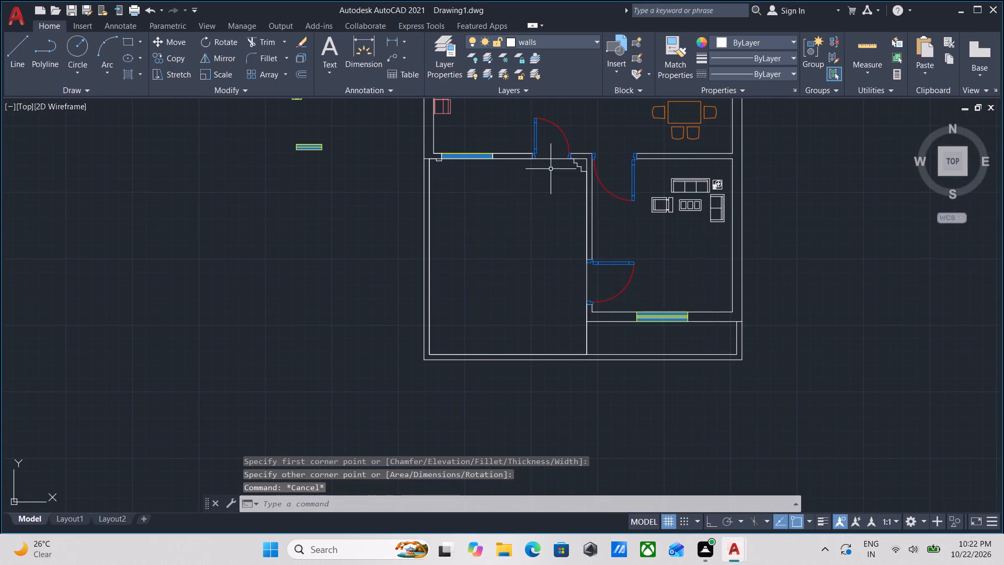
Hatch the inside of the front area below the kitchen with the NET pattern.
{"action": "scroll", "coordinate": [555, 156], "scroll_direction": "up", "scroll_amount": 3}
{"action": "scroll", "coordinate": [686, 185], "scroll_direction": "down", "scroll_amount": 2}
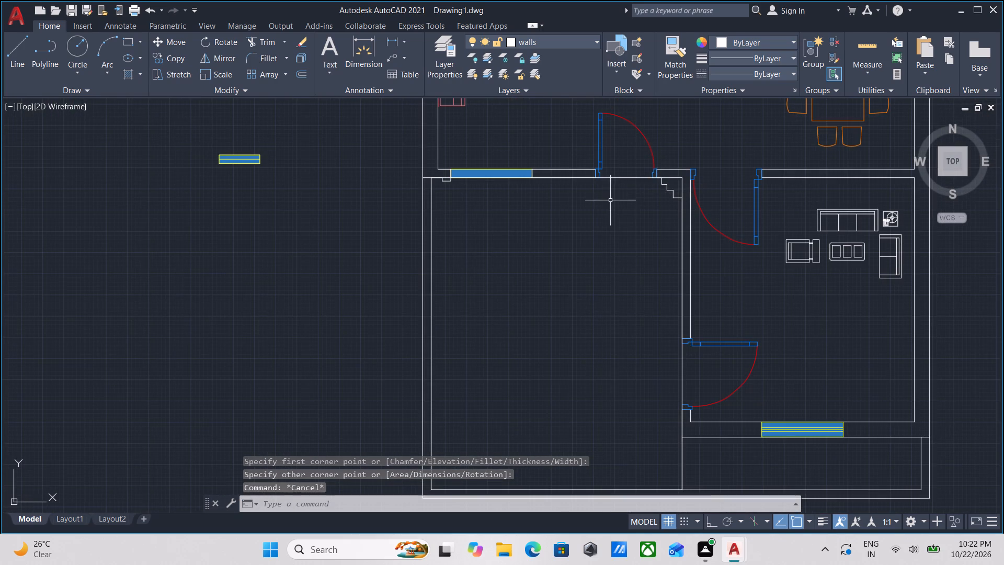
{"action": "middle_click_drag", "start_coordinate": [610, 200], "coordinate": [629, 181]}
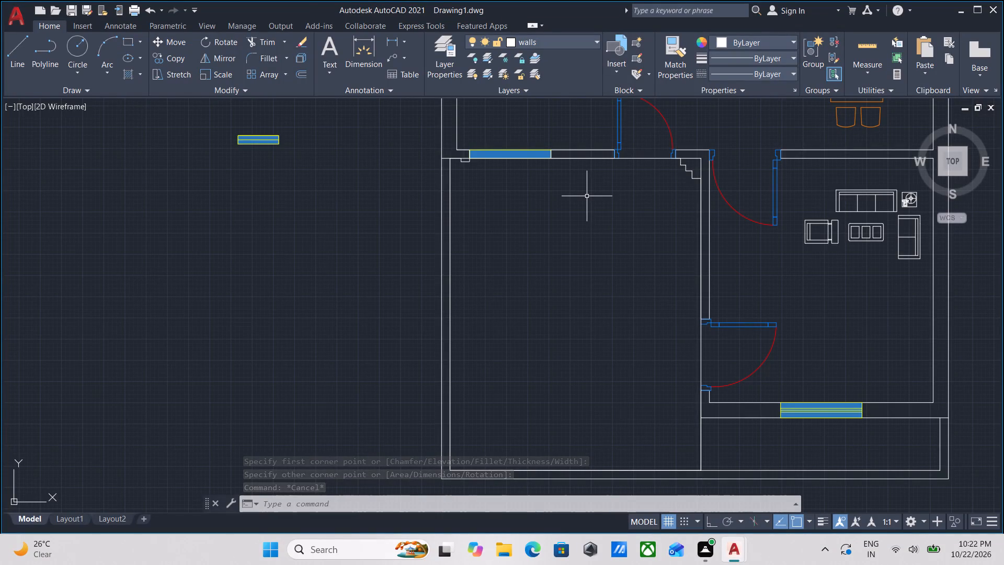
{"action": "key", "text": "h"}
{"action": "key", "text": "Return"}
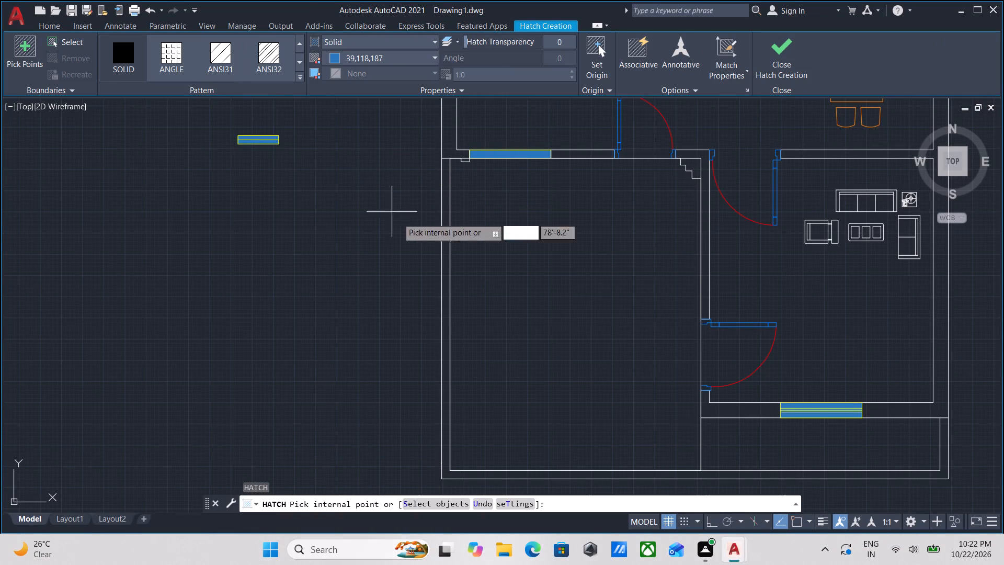
{"action": "left_click", "coordinate": [302, 62]}
{"action": "left_click", "coordinate": [302, 62]}
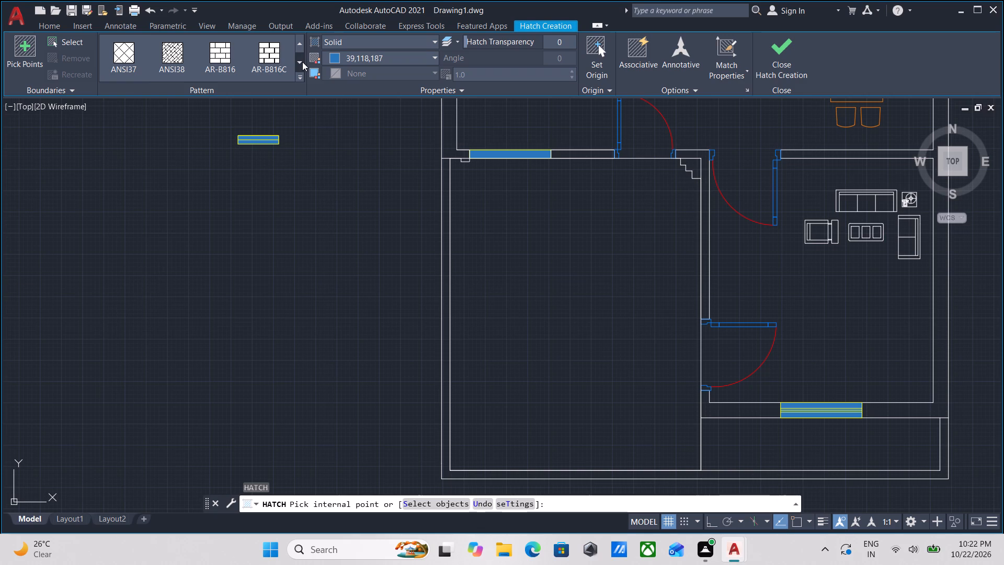
{"action": "left_click", "coordinate": [302, 62]}
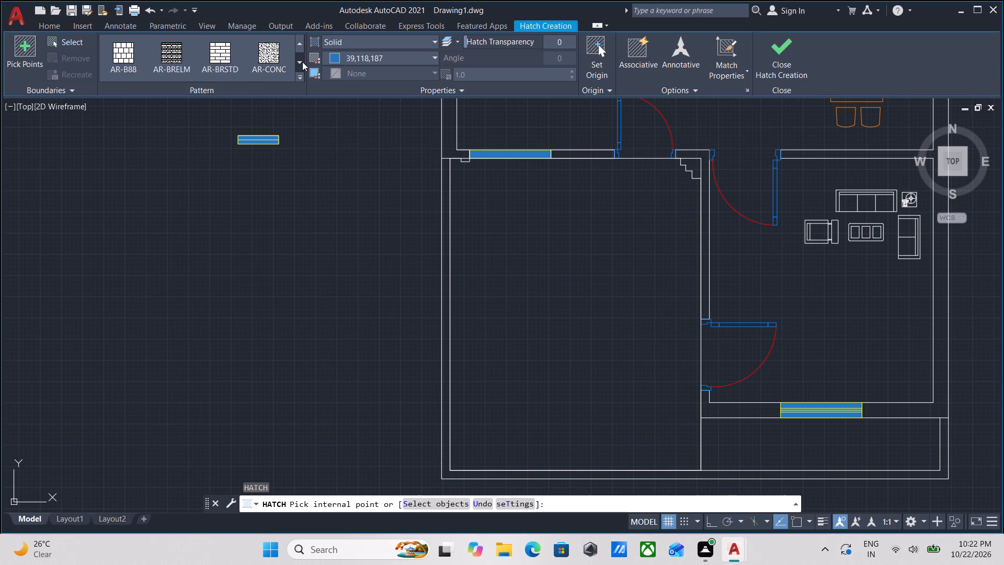
{"action": "left_click", "coordinate": [302, 62]}
{"action": "left_click", "coordinate": [302, 62]}
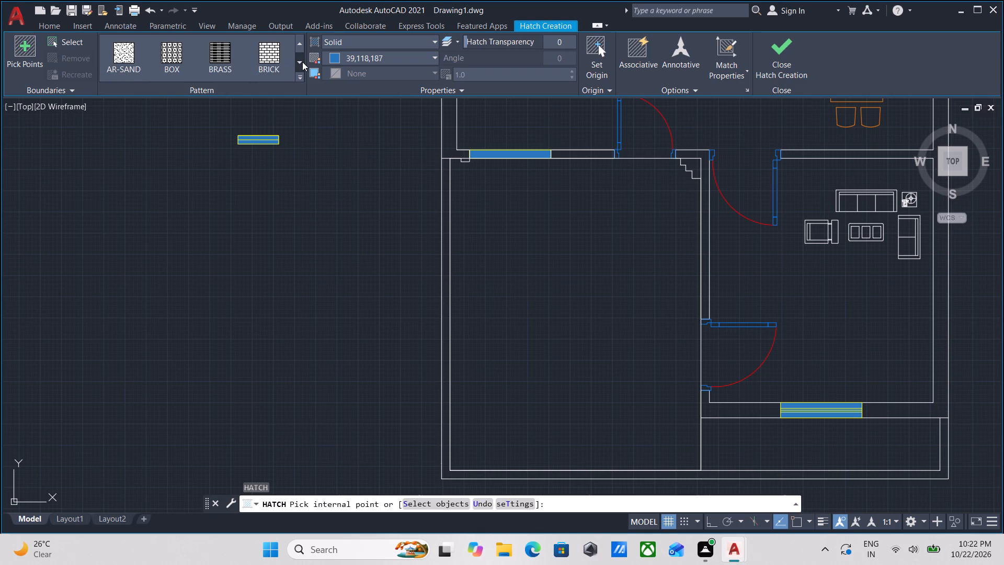
{"action": "left_click", "coordinate": [302, 62]}
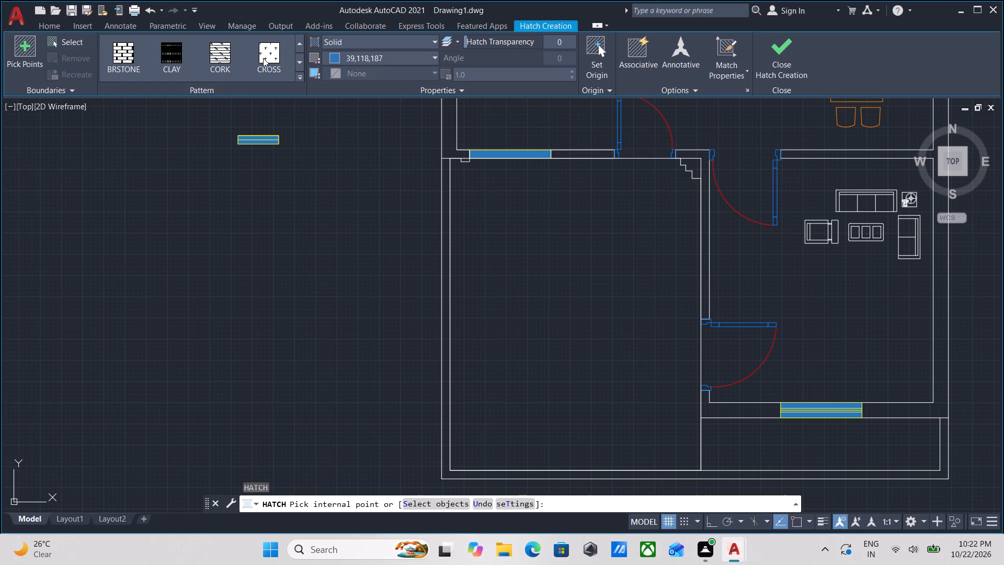
{"action": "left_click", "coordinate": [295, 58]}
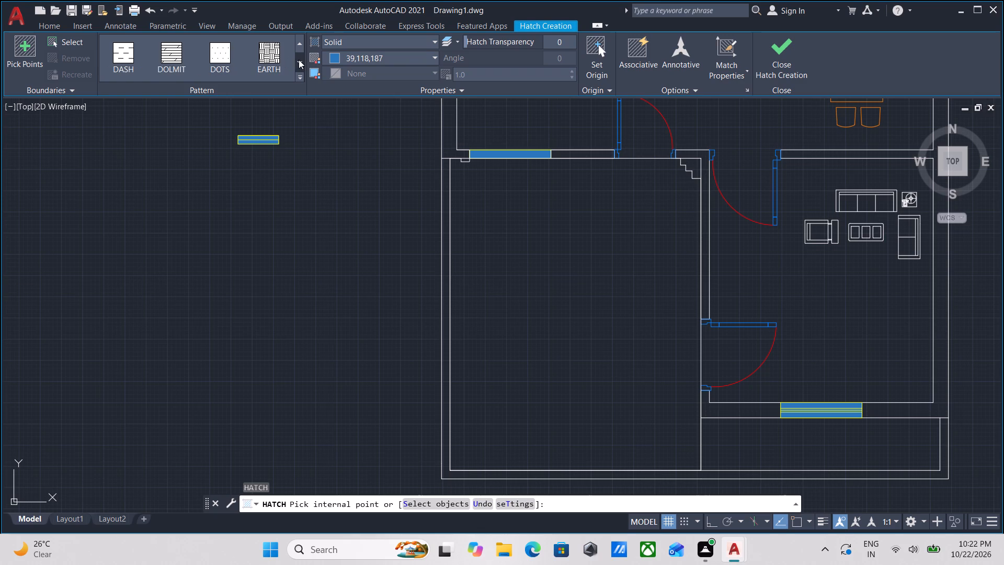
{"action": "left_click", "coordinate": [299, 60]}
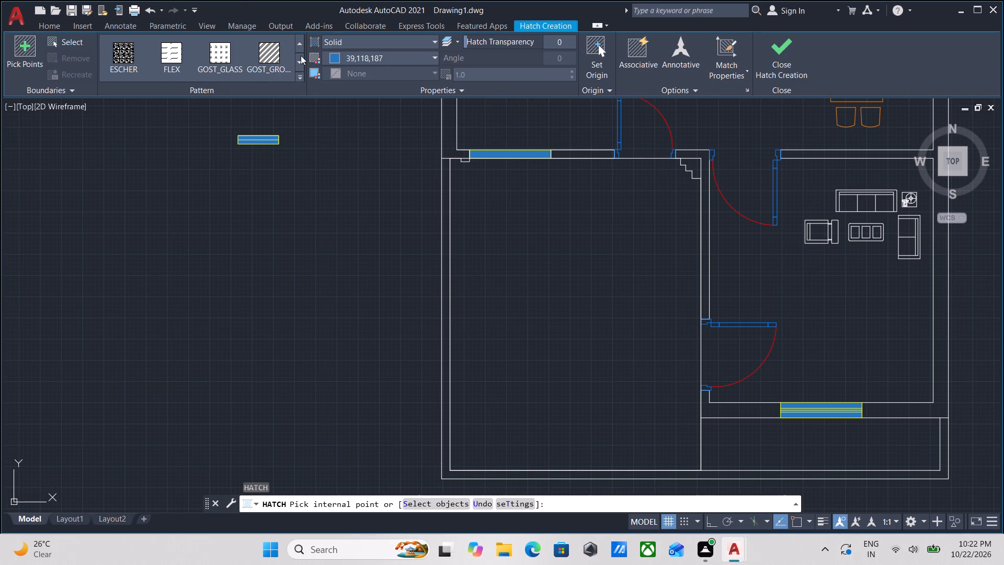
{"action": "left_click", "coordinate": [301, 55]}
{"action": "triple_click", "coordinate": [301, 55]}
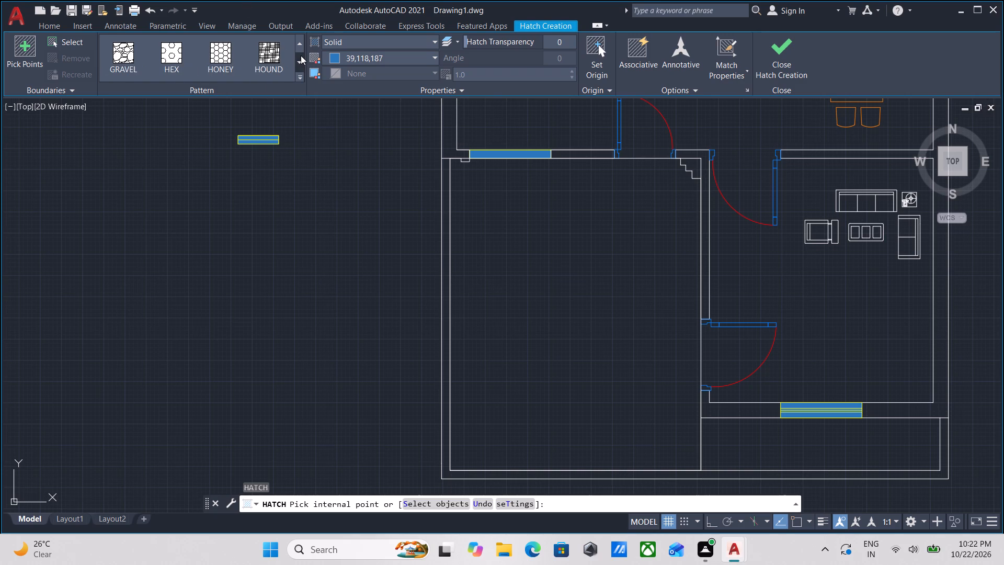
{"action": "left_click", "coordinate": [300, 48]}
{"action": "left_click", "coordinate": [298, 58]}
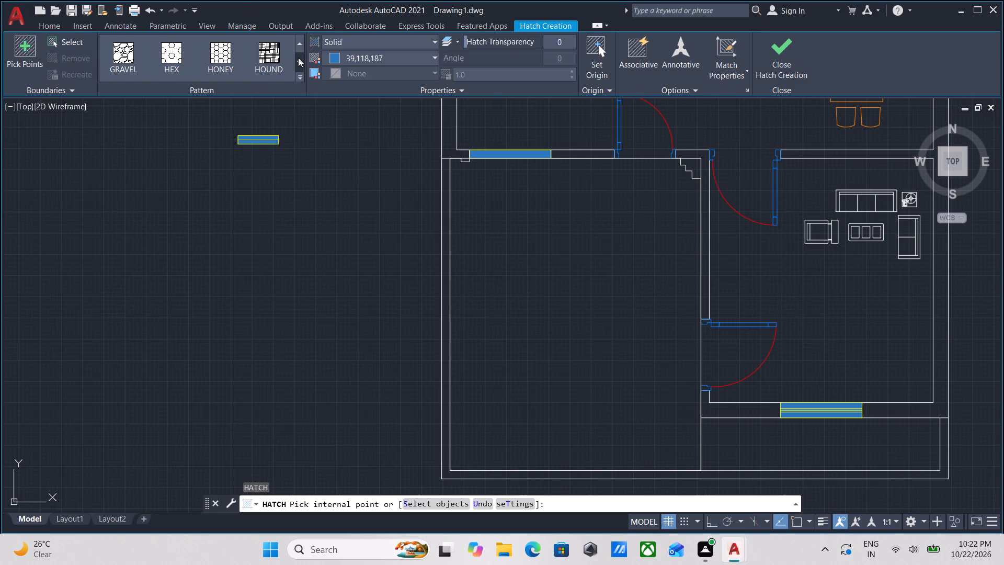
{"action": "left_click", "coordinate": [298, 58]}
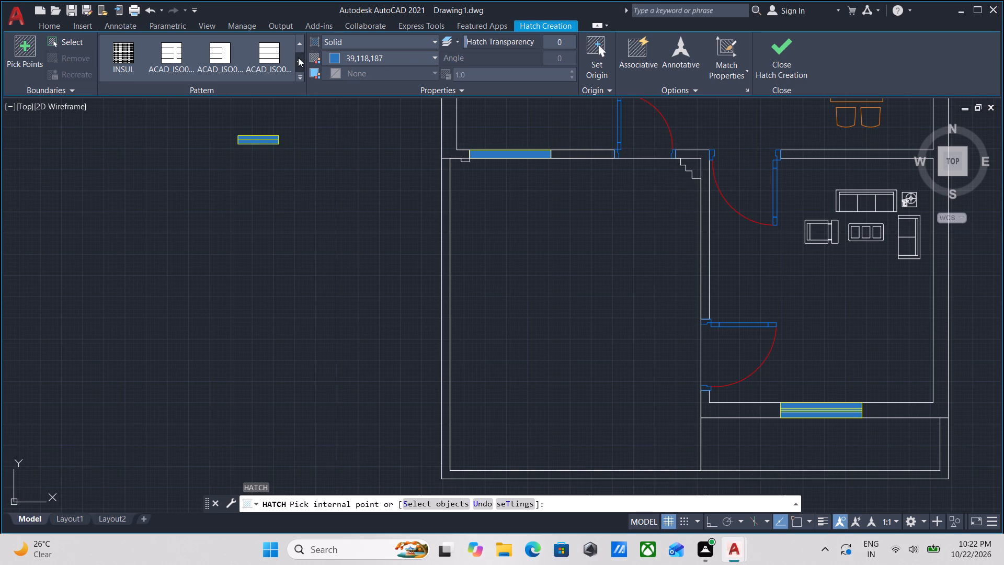
{"action": "left_click", "coordinate": [298, 58]}
{"action": "left_click", "coordinate": [298, 58]}
{"action": "left_click", "coordinate": [298, 58]}
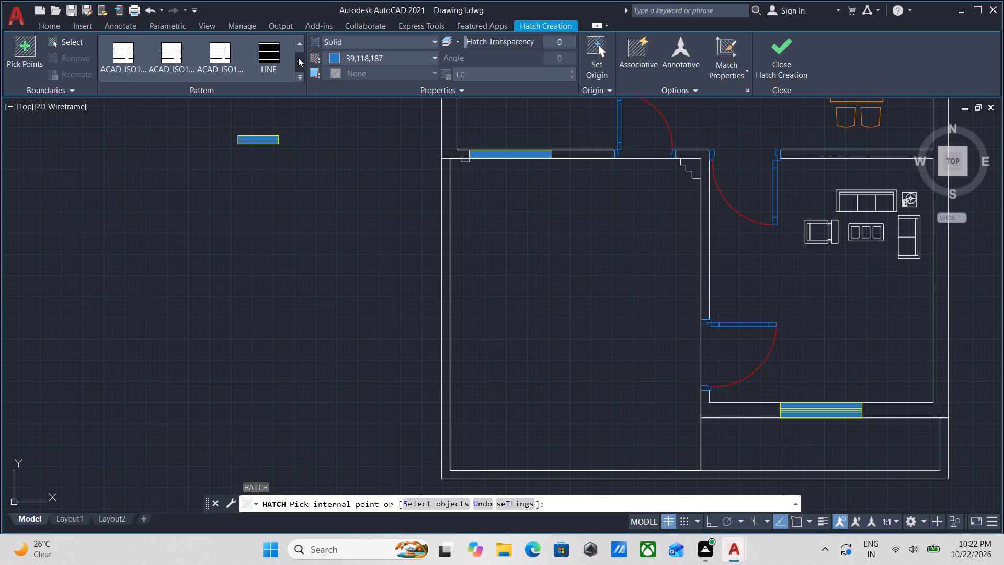
{"action": "left_click", "coordinate": [298, 58]}
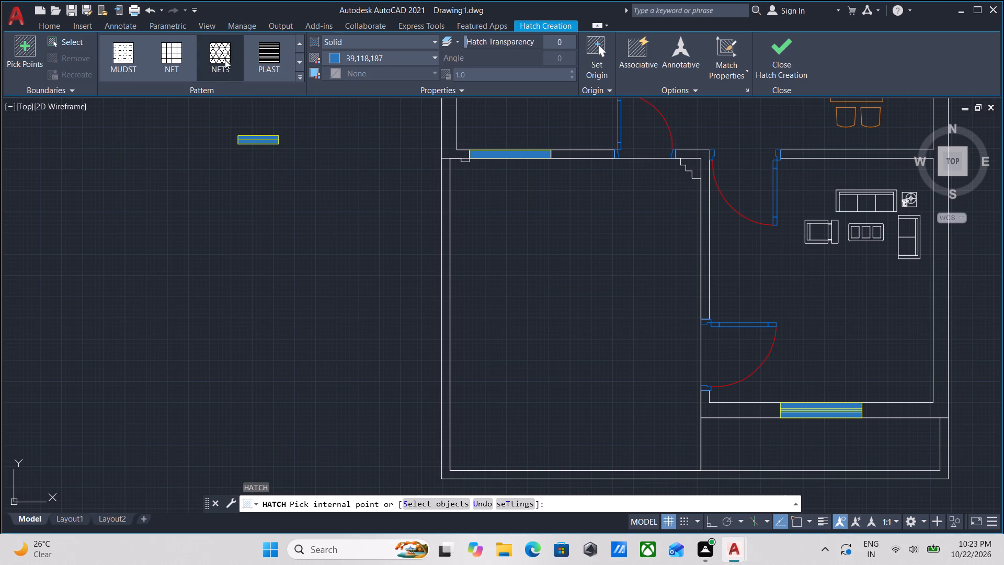
{"action": "left_click", "coordinate": [301, 62]}
{"action": "left_click", "coordinate": [300, 62]}
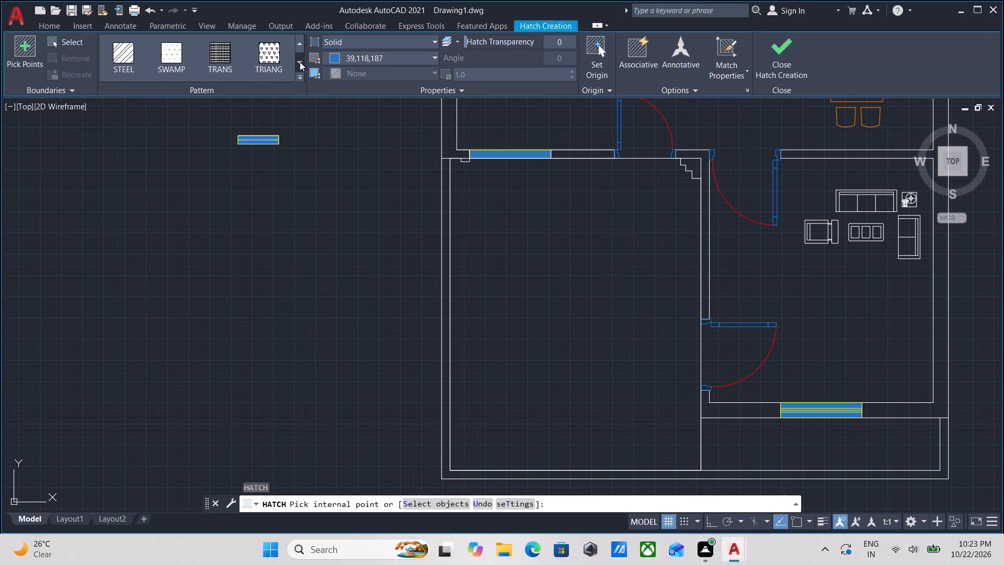
{"action": "left_click", "coordinate": [300, 62]}
{"action": "double_click", "coordinate": [300, 46]}
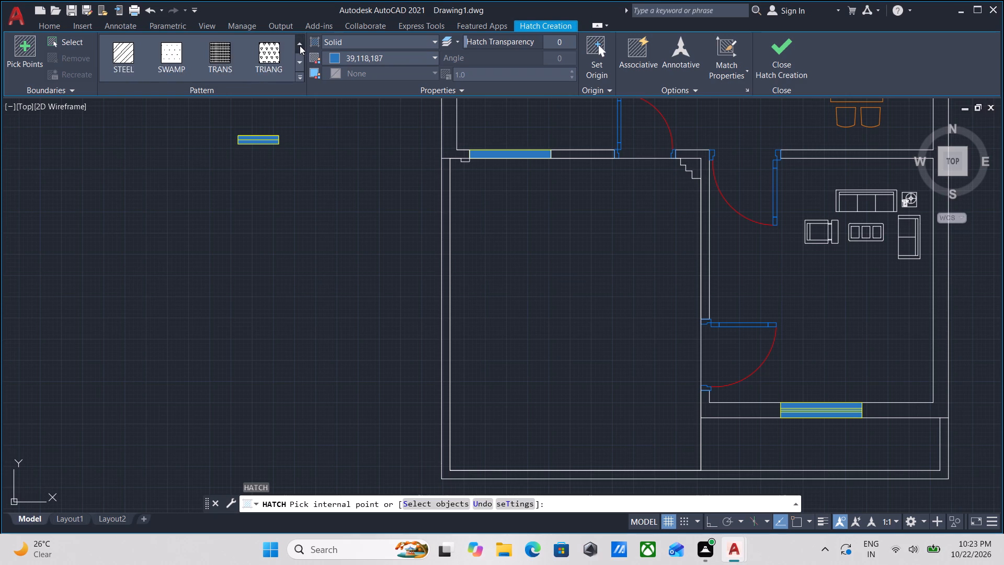
{"action": "left_click", "coordinate": [300, 46]}
{"action": "left_click", "coordinate": [185, 59]}
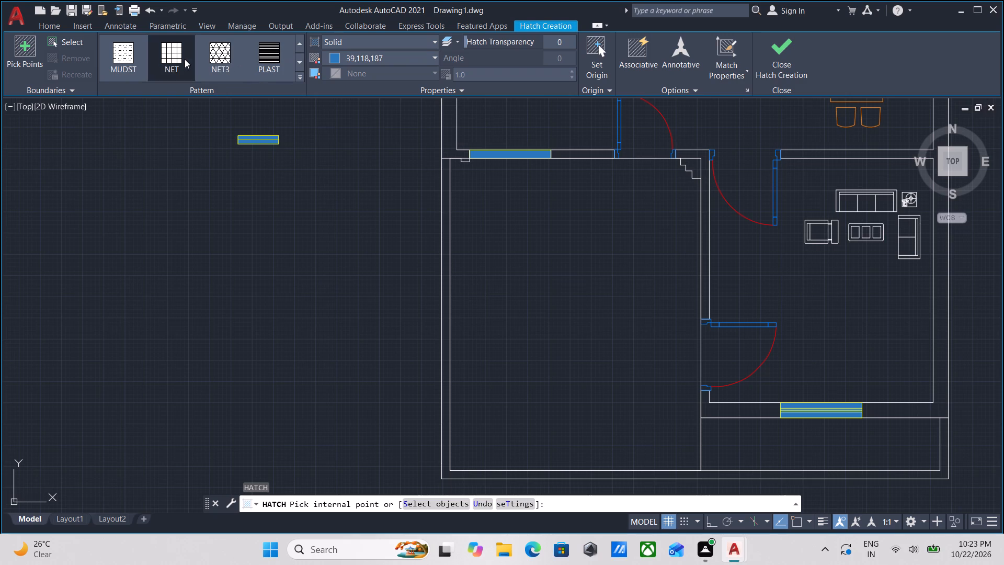
{"action": "left_click", "coordinate": [567, 269]}
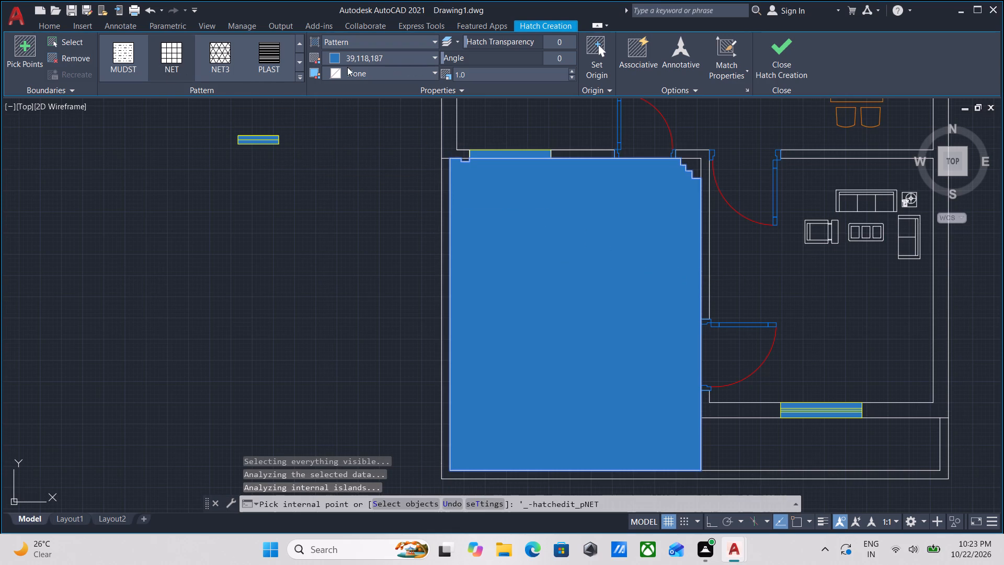
Change the front area's hatch colour to white, 255,255,255.
{"action": "left_click", "coordinate": [338, 57]}
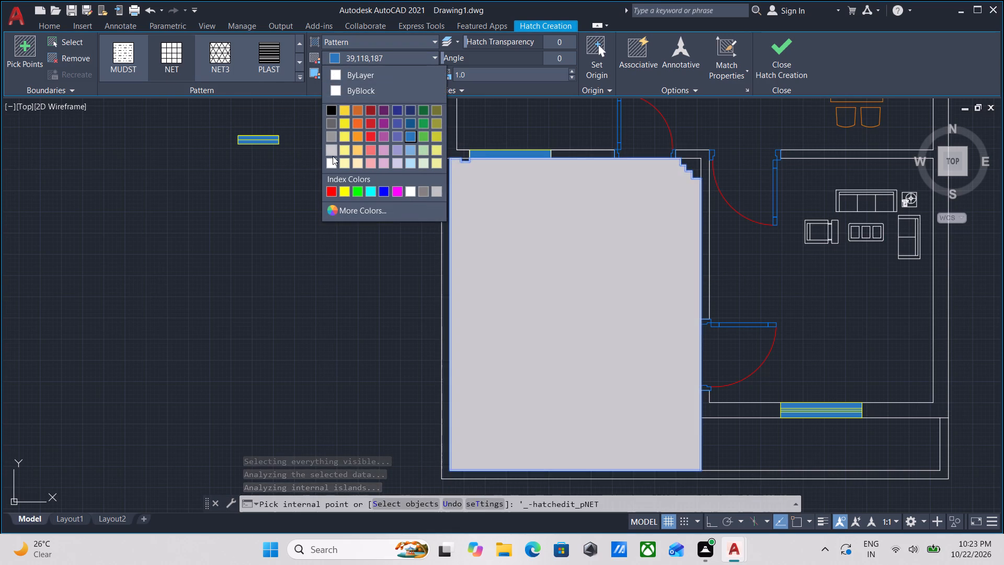
{"action": "left_click", "coordinate": [332, 161]}
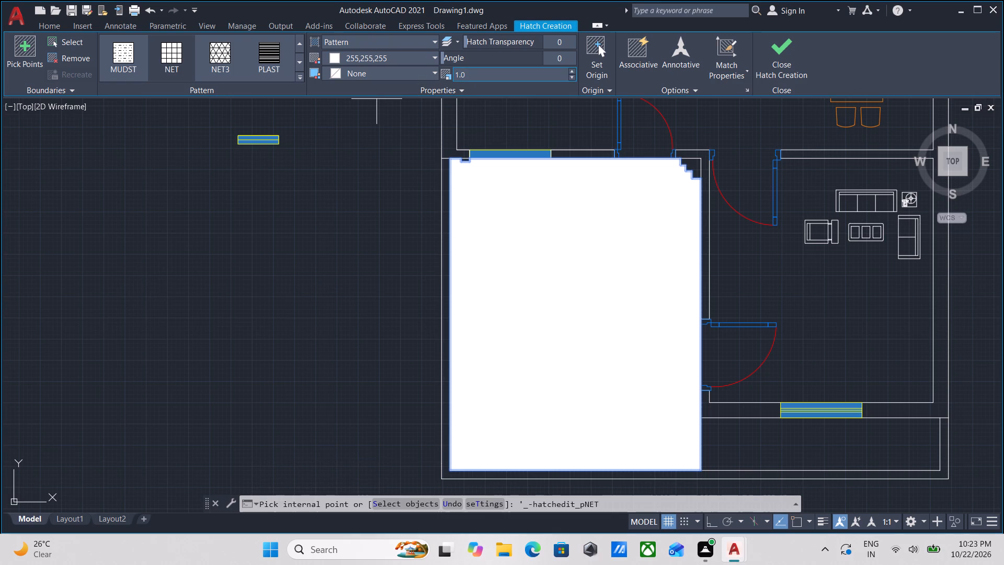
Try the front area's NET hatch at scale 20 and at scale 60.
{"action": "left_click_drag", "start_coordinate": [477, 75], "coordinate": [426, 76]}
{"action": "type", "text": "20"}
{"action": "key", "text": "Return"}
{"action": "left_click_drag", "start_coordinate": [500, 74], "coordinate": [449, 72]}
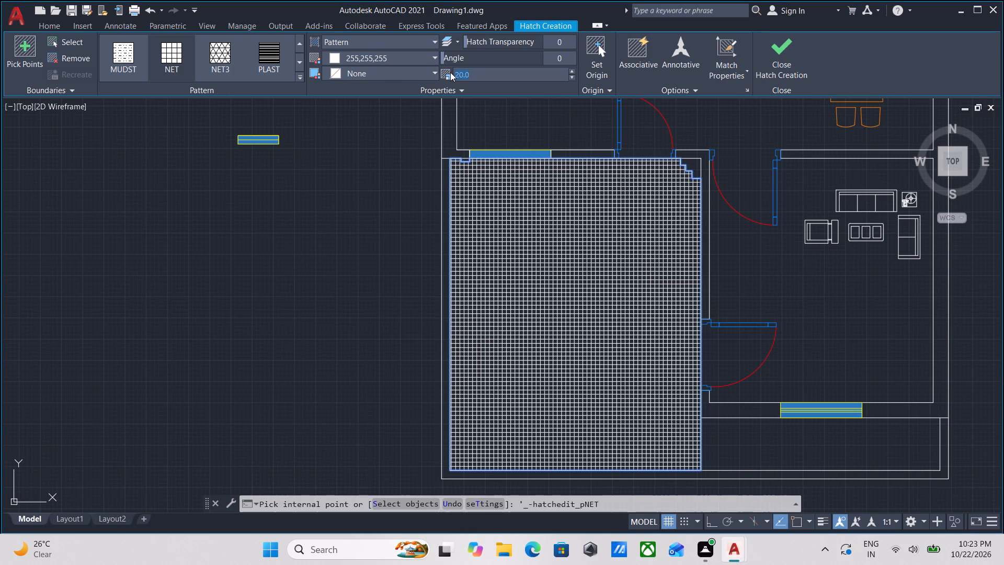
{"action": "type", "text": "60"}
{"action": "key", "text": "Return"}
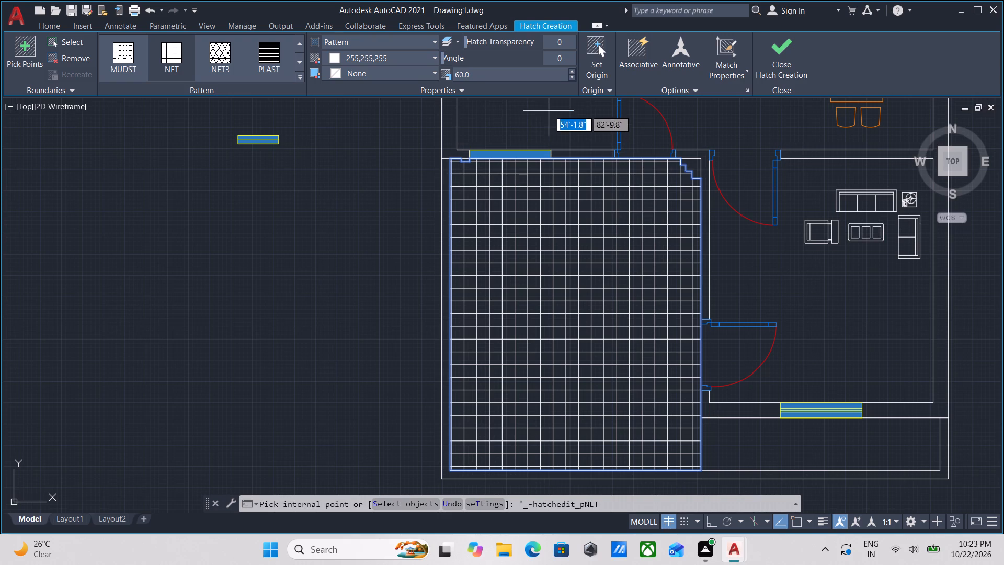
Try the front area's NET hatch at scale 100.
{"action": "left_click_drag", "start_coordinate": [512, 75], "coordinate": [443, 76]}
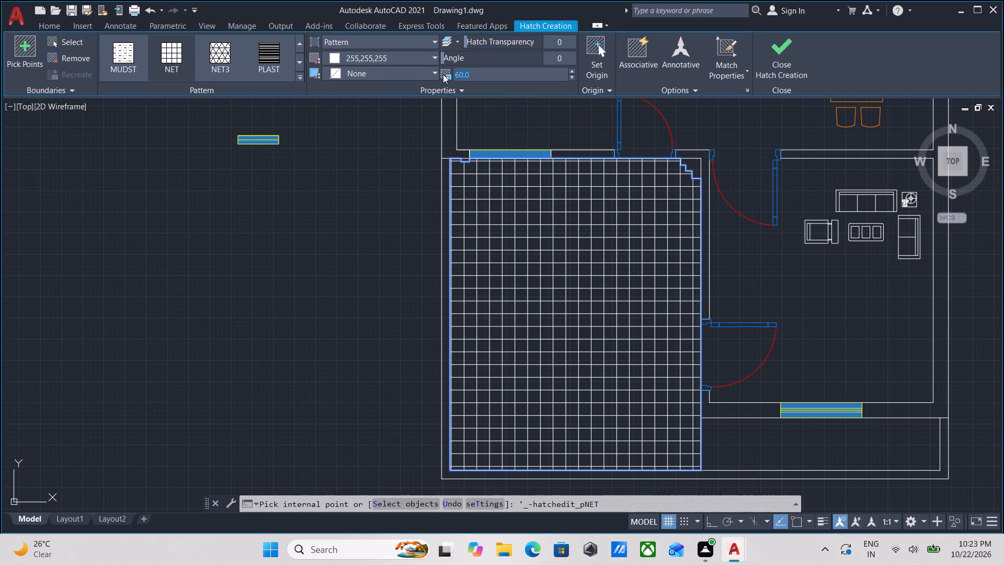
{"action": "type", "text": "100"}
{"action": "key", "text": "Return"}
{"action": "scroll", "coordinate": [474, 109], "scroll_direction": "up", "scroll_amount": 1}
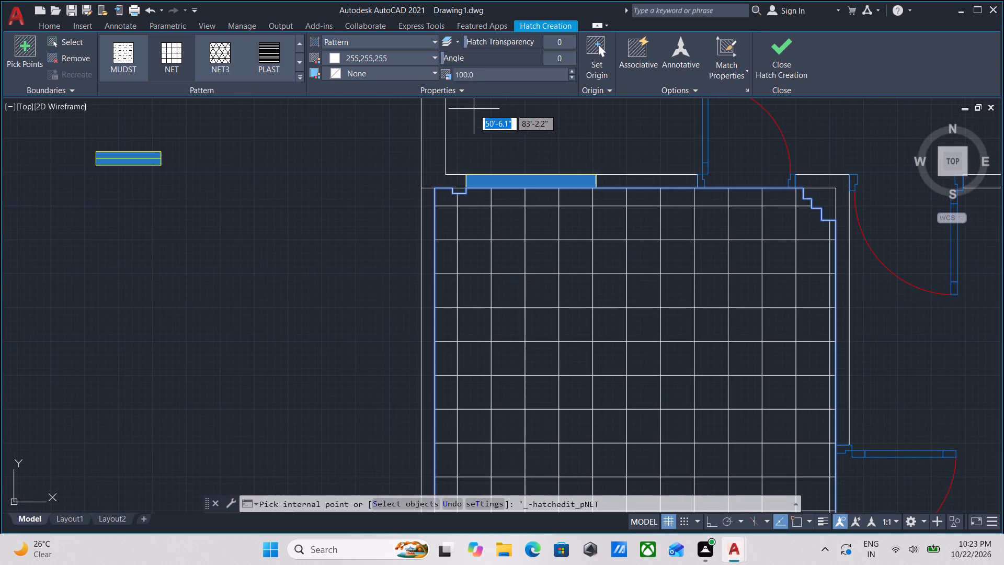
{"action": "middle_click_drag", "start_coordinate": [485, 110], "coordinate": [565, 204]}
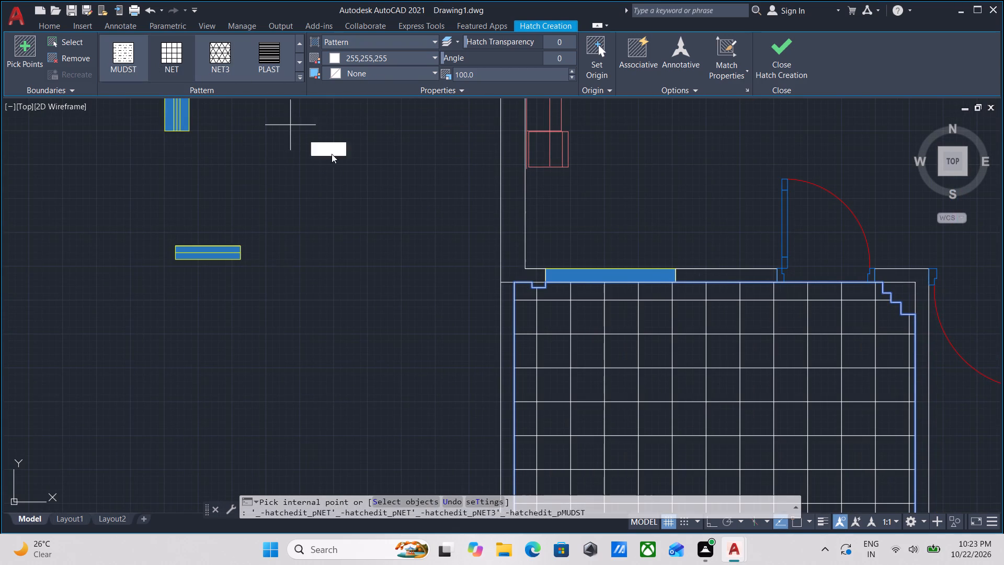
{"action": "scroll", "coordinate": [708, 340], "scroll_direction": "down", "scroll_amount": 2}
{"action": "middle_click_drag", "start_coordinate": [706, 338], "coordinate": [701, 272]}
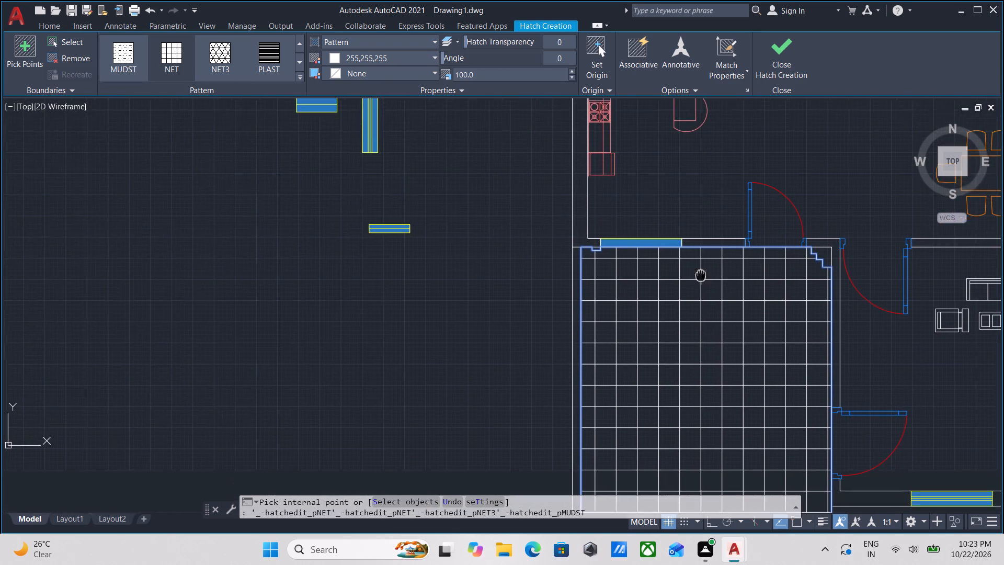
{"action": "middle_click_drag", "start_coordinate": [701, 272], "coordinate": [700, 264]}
Browse the available hatch patterns for an alternative tile pattern for the front area.
{"action": "left_click", "coordinate": [300, 62]}
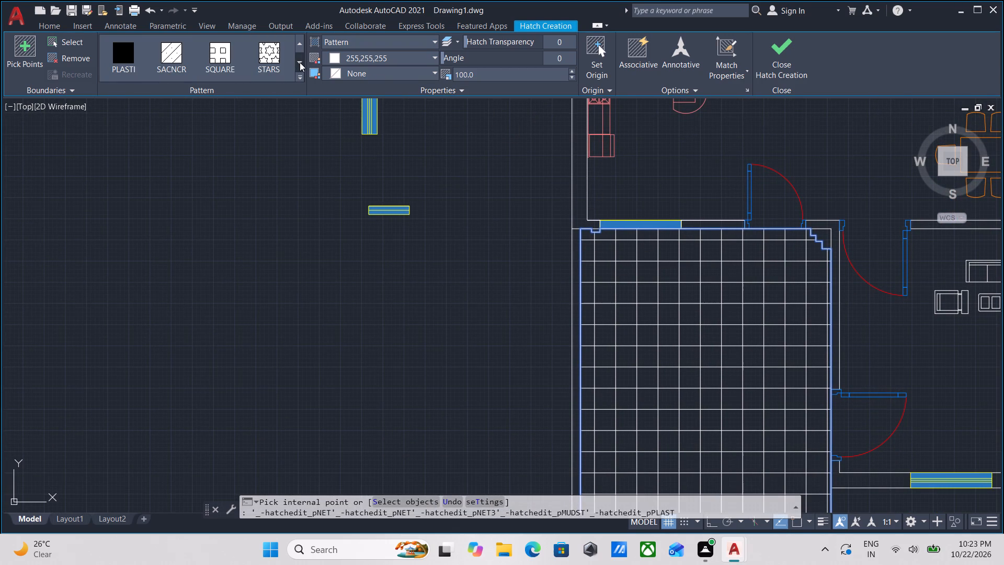
{"action": "left_click", "coordinate": [300, 62]}
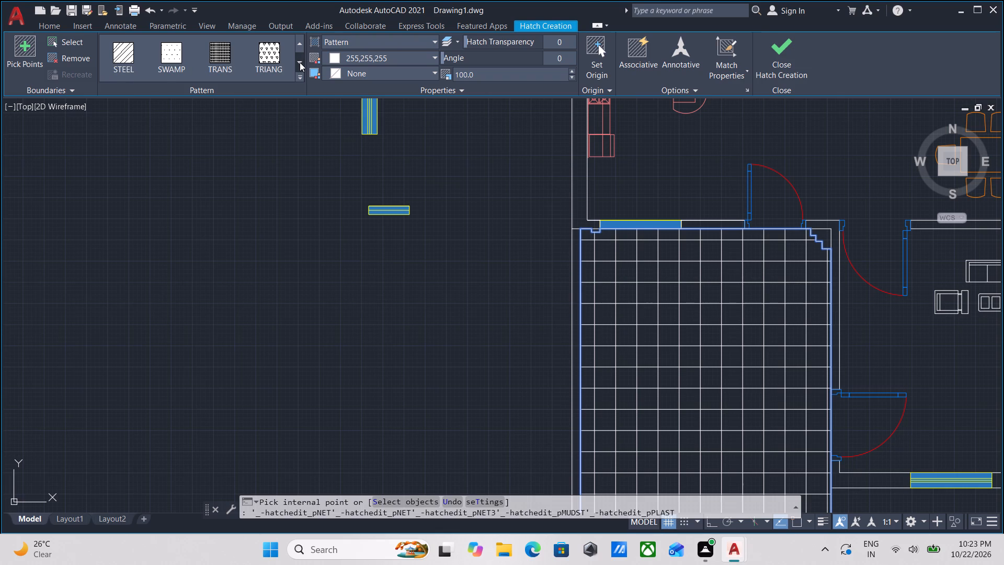
{"action": "left_click", "coordinate": [300, 62]}
{"action": "left_click", "coordinate": [301, 48]}
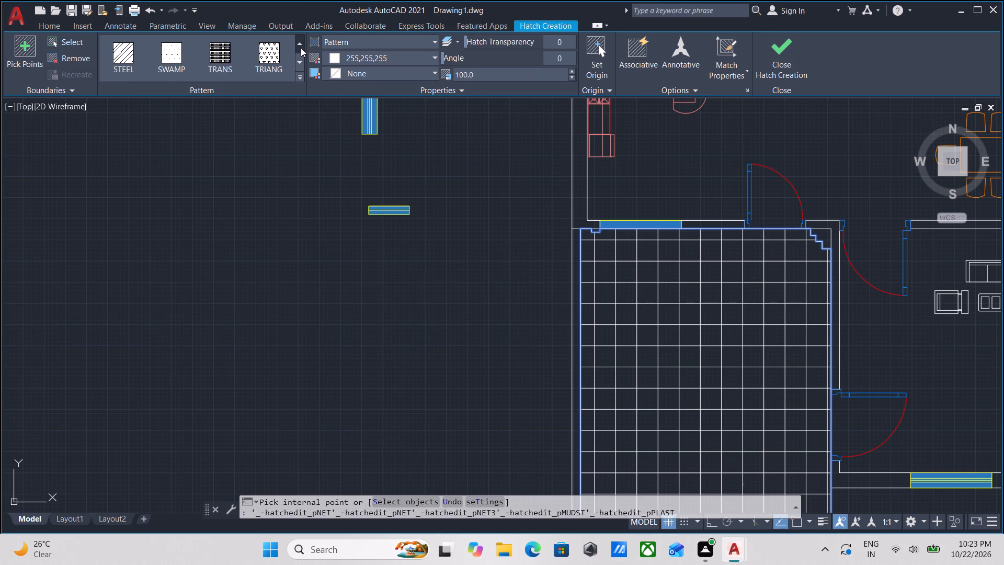
{"action": "left_click", "coordinate": [301, 48]}
{"action": "left_click", "coordinate": [301, 48]}
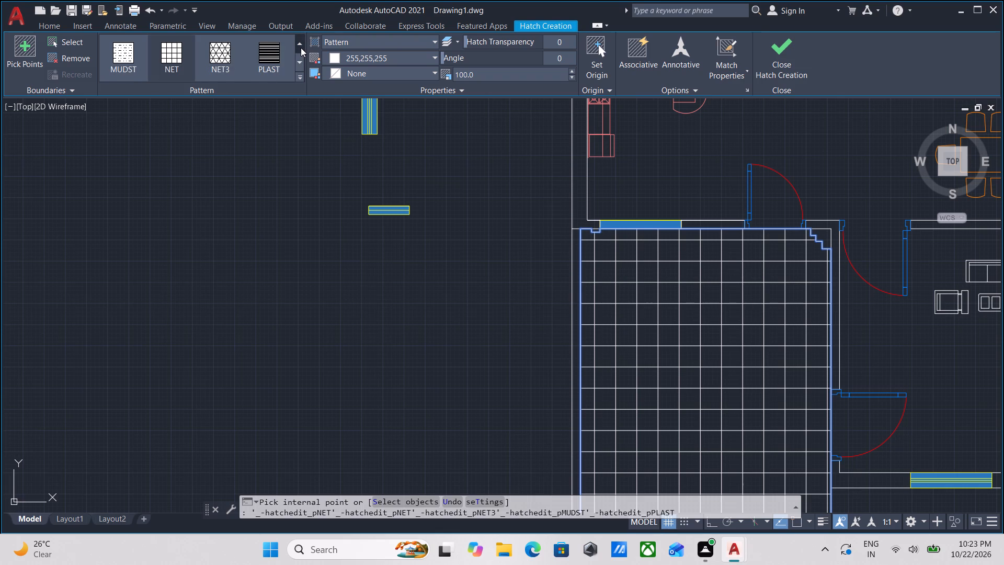
{"action": "left_click", "coordinate": [301, 48]}
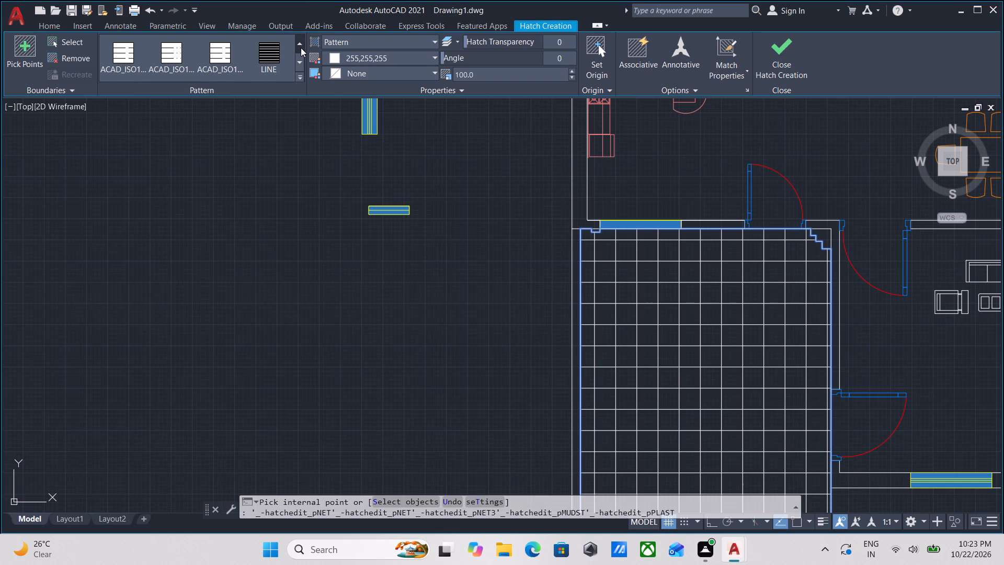
{"action": "left_click", "coordinate": [301, 48]}
{"action": "left_click", "coordinate": [301, 48]}
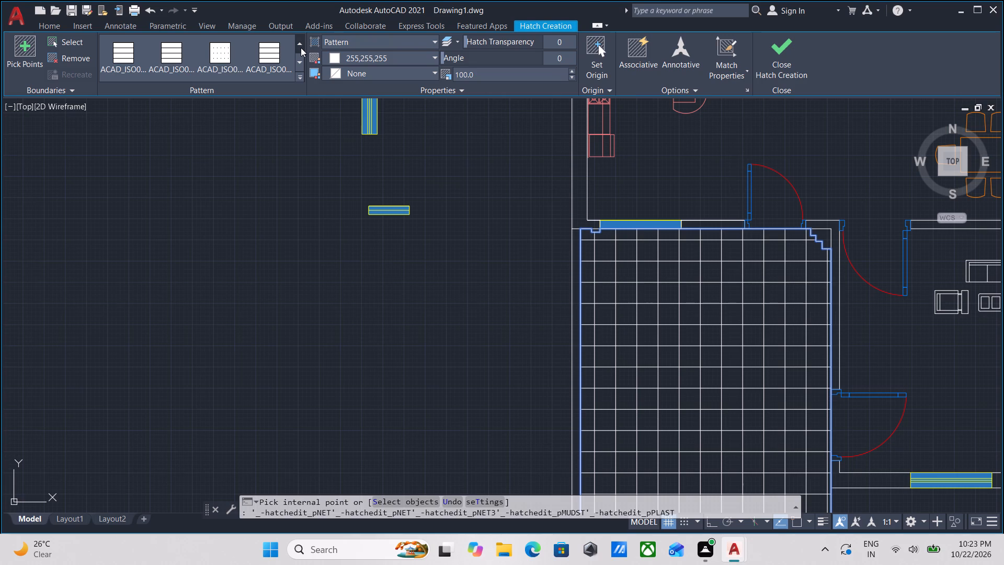
{"action": "left_click", "coordinate": [301, 48]}
{"action": "left_click", "coordinate": [301, 48]}
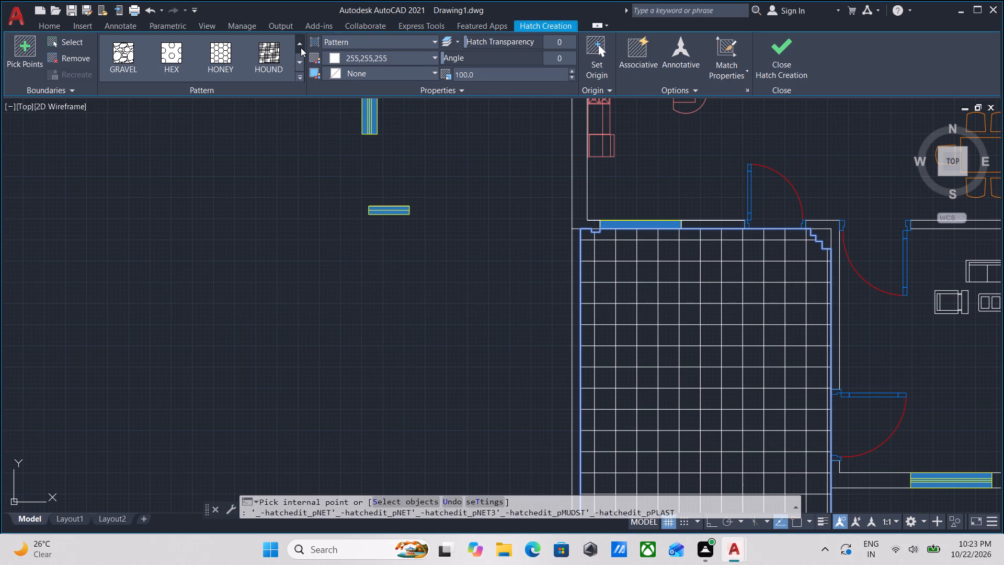
{"action": "left_click", "coordinate": [301, 48]}
{"action": "left_click", "coordinate": [301, 48]}
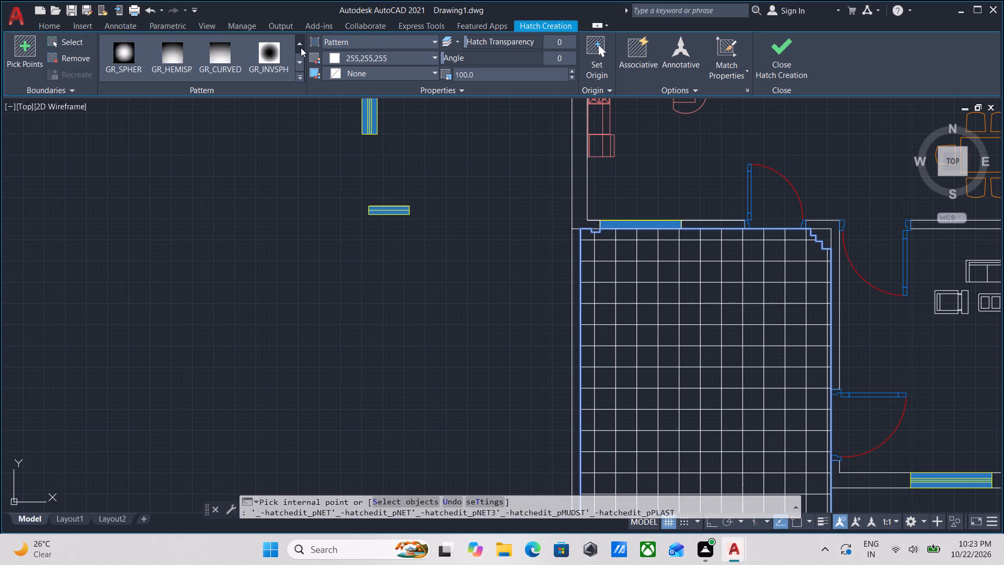
{"action": "left_click", "coordinate": [301, 48]}
{"action": "left_click", "coordinate": [301, 48]}
{"action": "left_click", "coordinate": [301, 48]}
{"action": "left_click", "coordinate": [301, 48]}
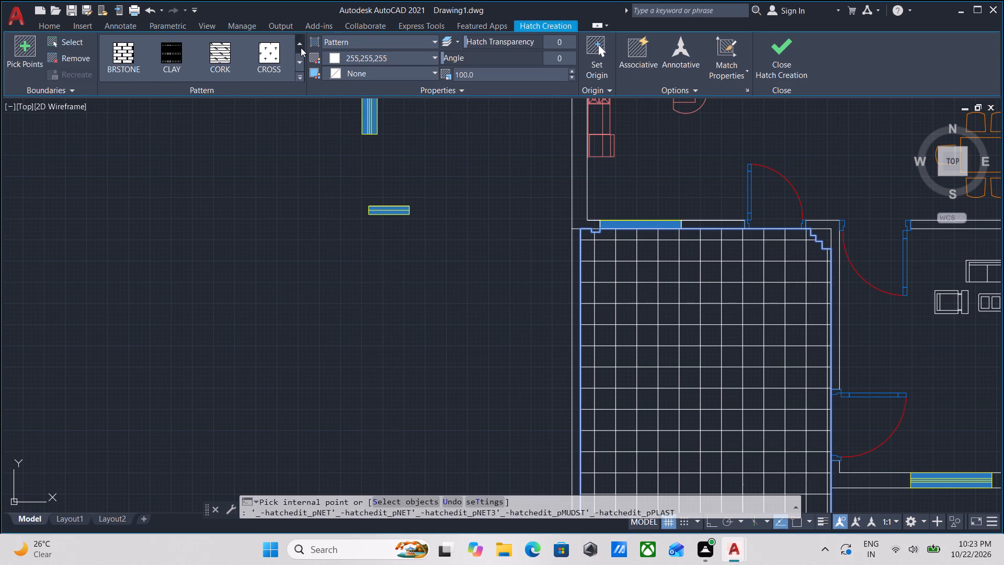
{"action": "left_click", "coordinate": [301, 48]}
{"action": "left_click", "coordinate": [301, 48]}
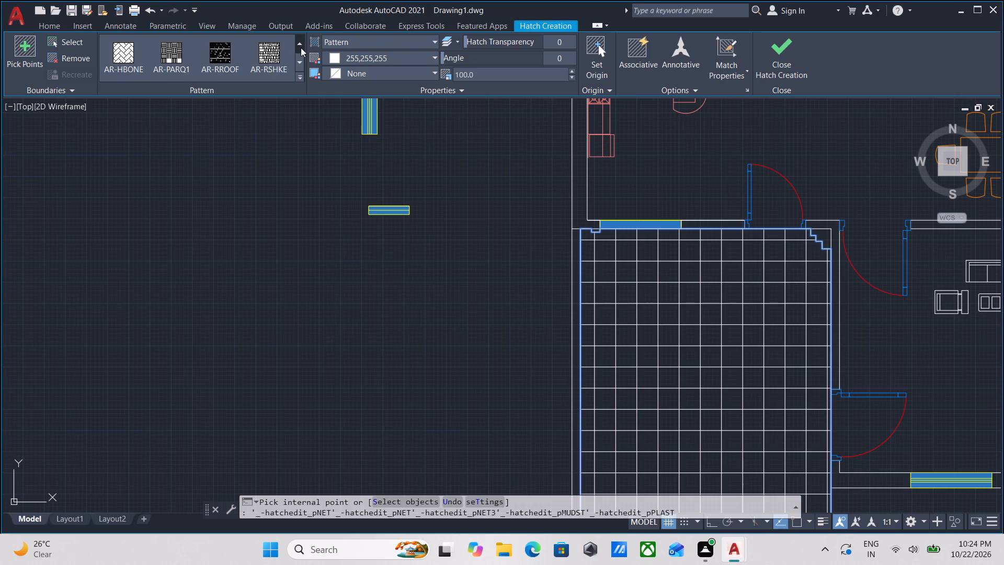
{"action": "left_click", "coordinate": [301, 48]}
{"action": "left_click", "coordinate": [301, 48]}
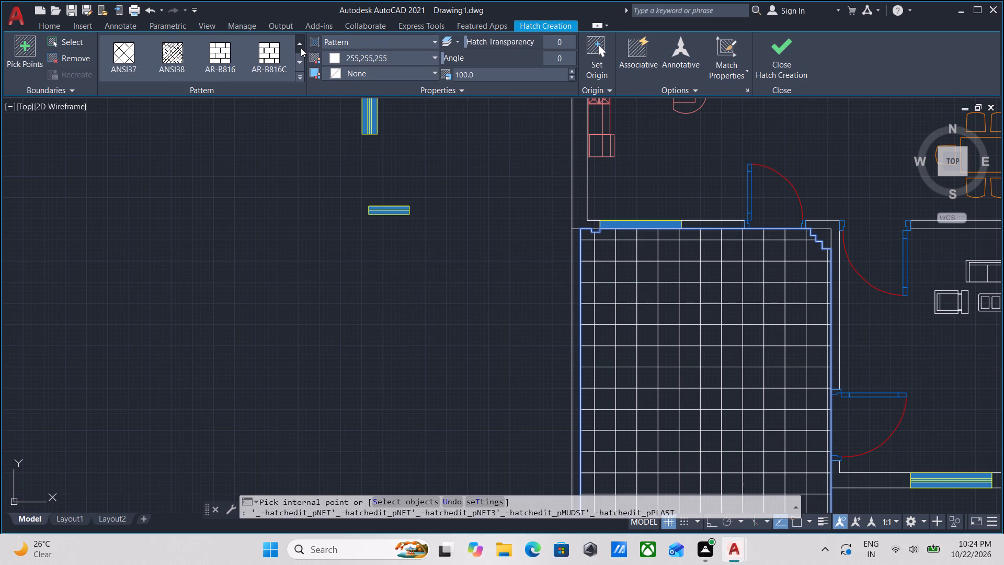
{"action": "left_click", "coordinate": [301, 48]}
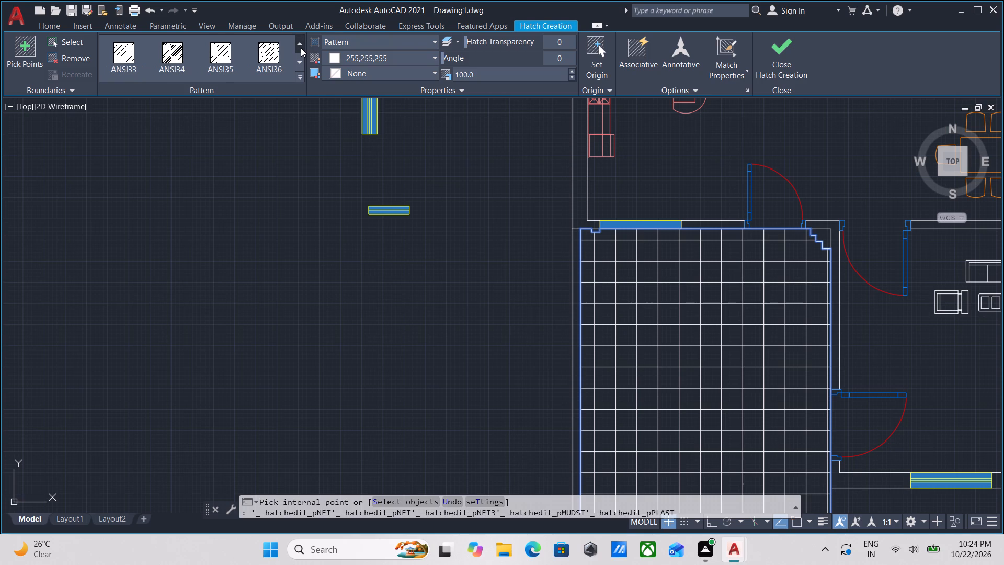
{"action": "left_click", "coordinate": [301, 48]}
{"action": "left_click", "coordinate": [301, 48]}
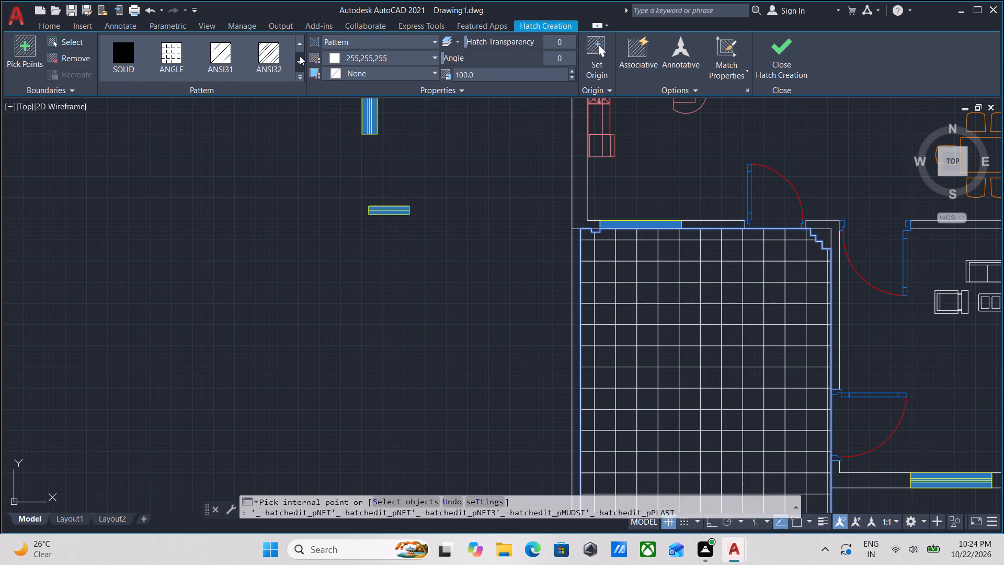
{"action": "left_click", "coordinate": [299, 56]}
{"action": "left_click", "coordinate": [299, 56]}
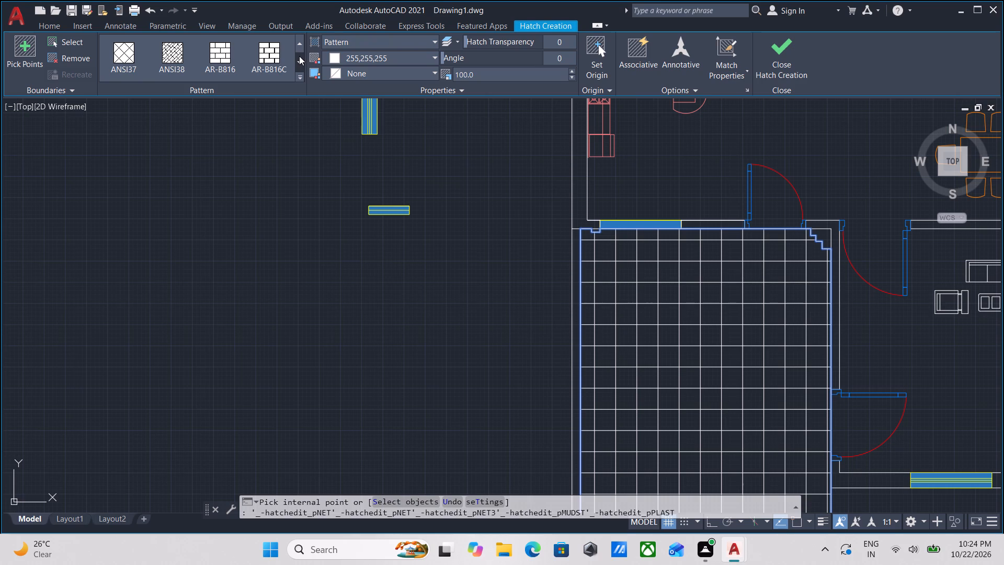
{"action": "left_click", "coordinate": [299, 56]}
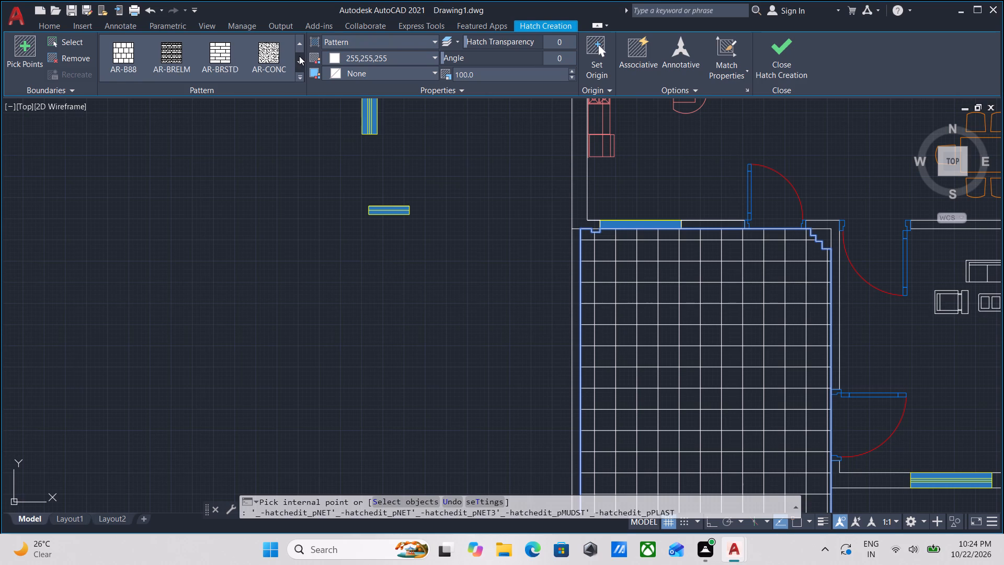
{"action": "left_click", "coordinate": [299, 56]}
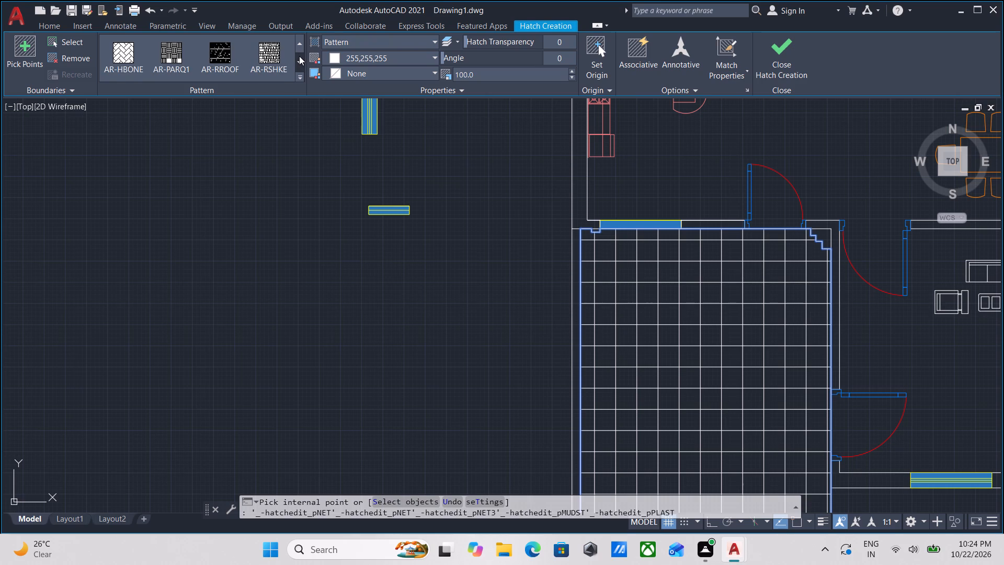
{"action": "left_click", "coordinate": [299, 56]}
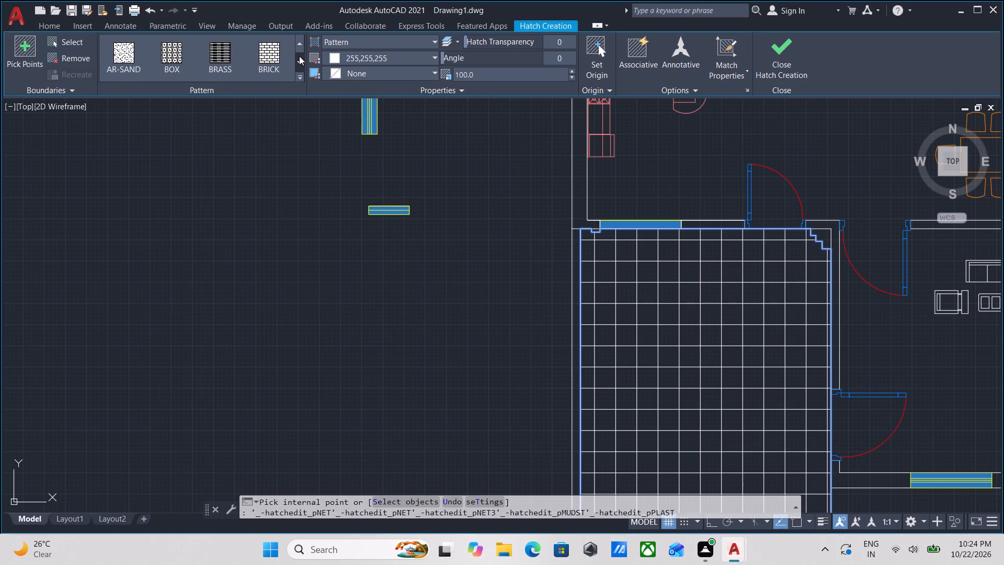
{"action": "left_click", "coordinate": [299, 56]}
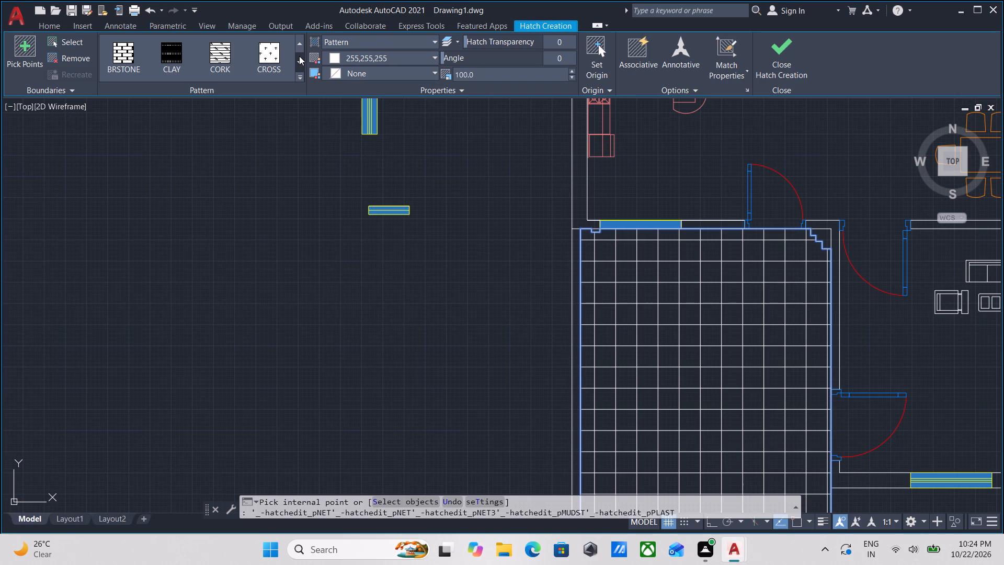
{"action": "left_click", "coordinate": [299, 56]}
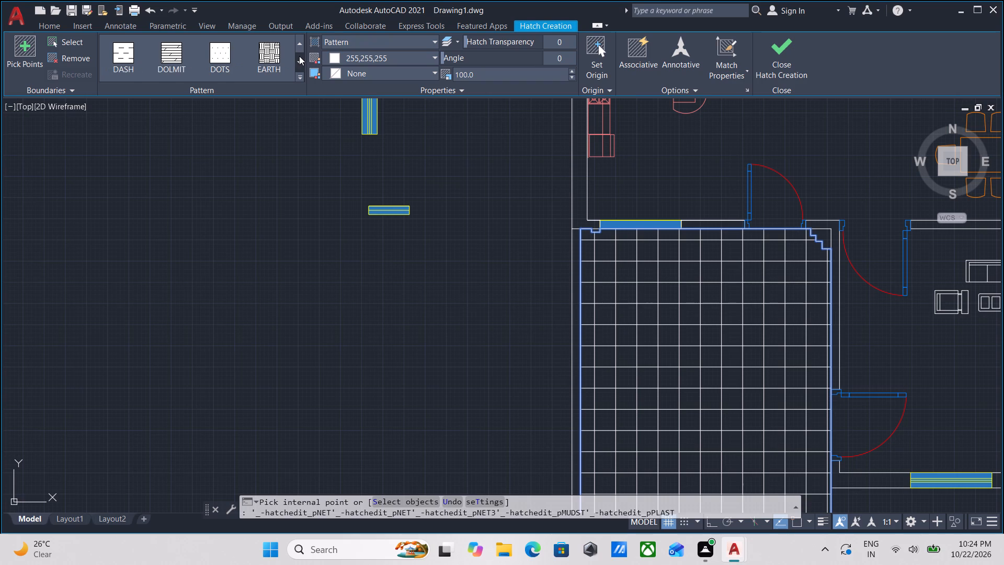
{"action": "left_click", "coordinate": [299, 56]}
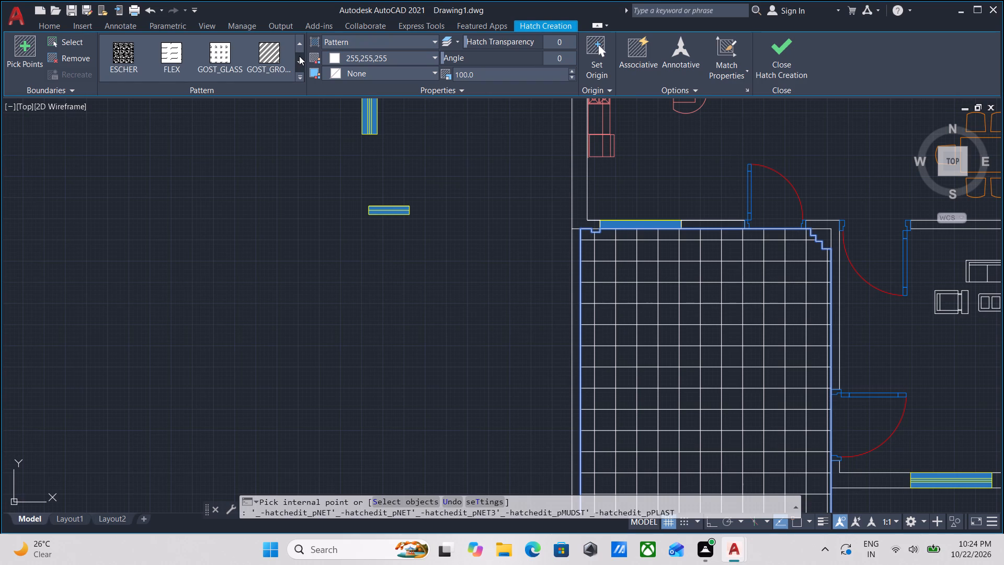
{"action": "left_click", "coordinate": [299, 56]}
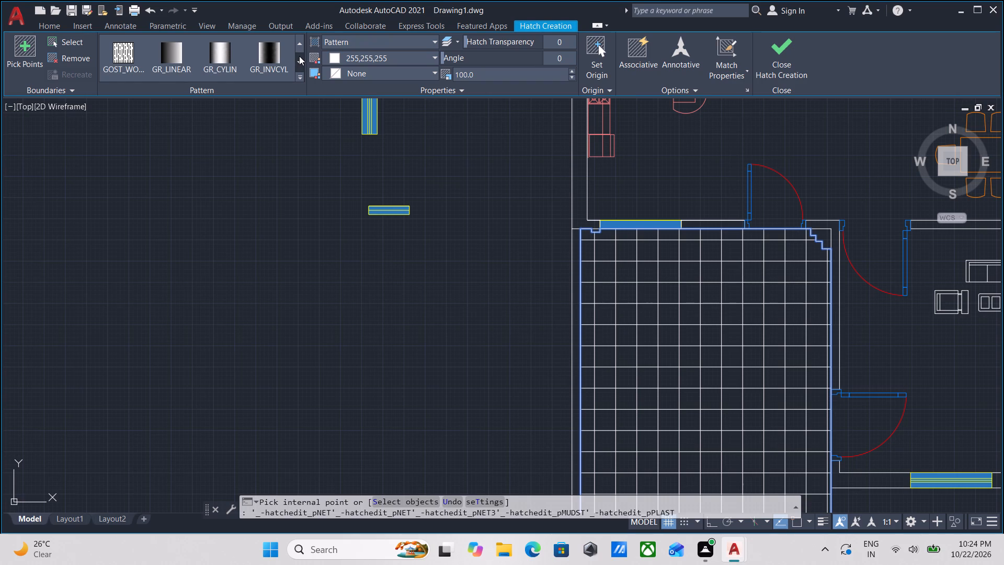
{"action": "double_click", "coordinate": [299, 48]}
{"action": "left_click", "coordinate": [299, 48]}
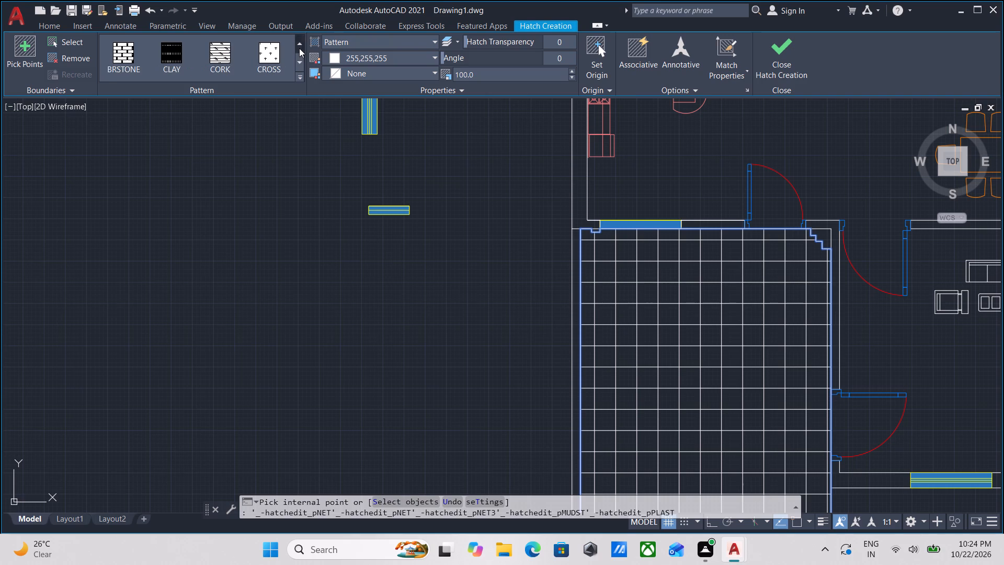
{"action": "left_click", "coordinate": [299, 48]}
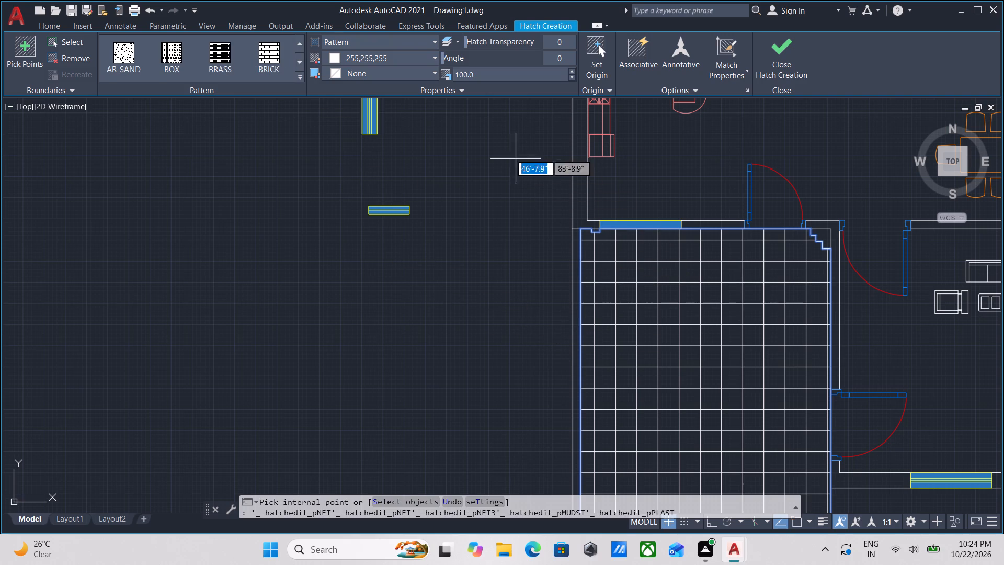
Set the front area's NET hatch scale to 120 and finish the hatch.
{"action": "left_click_drag", "start_coordinate": [488, 79], "coordinate": [422, 69]}
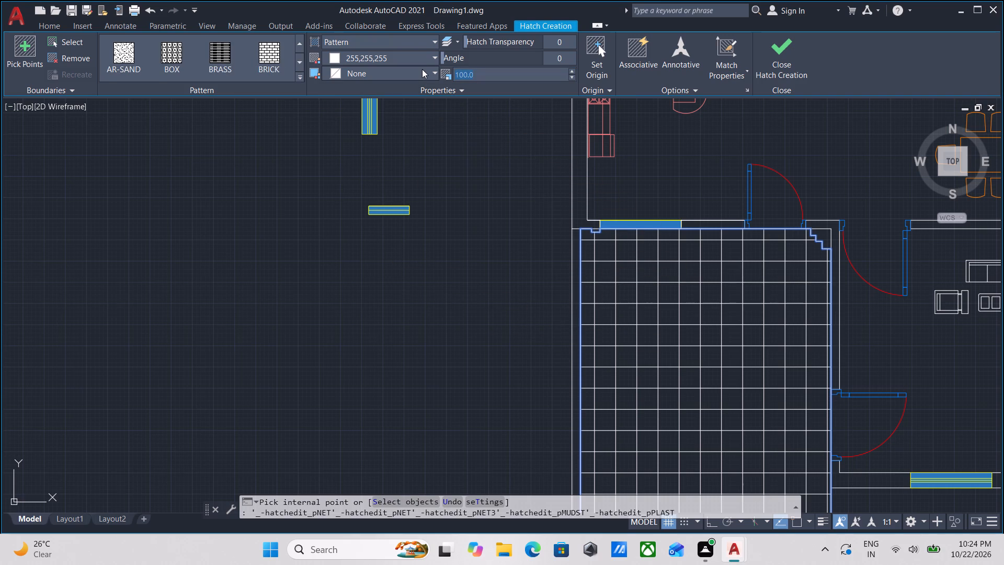
{"action": "type", "text": "120"}
{"action": "key", "text": "Return"}
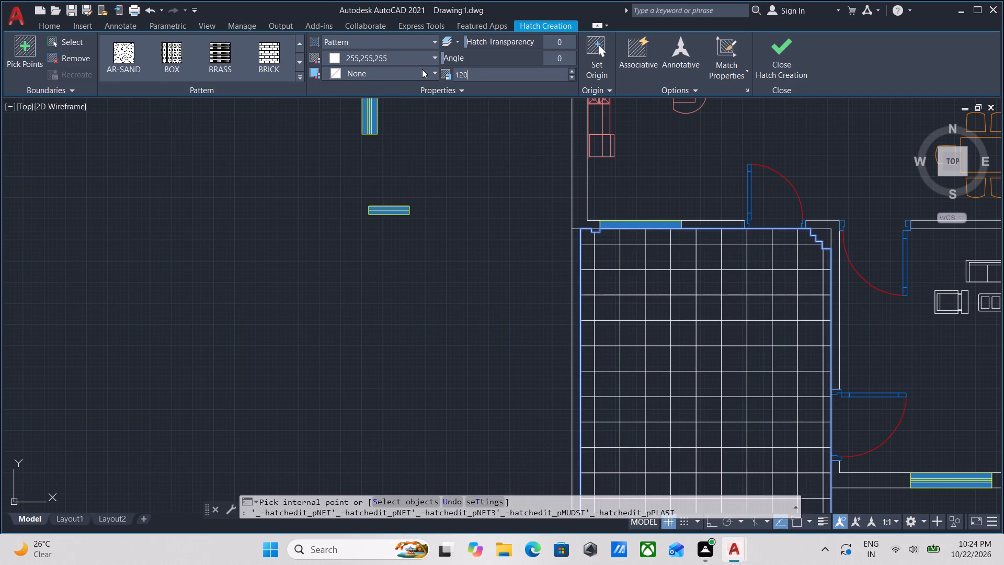
{"action": "left_click", "coordinate": [777, 72]}
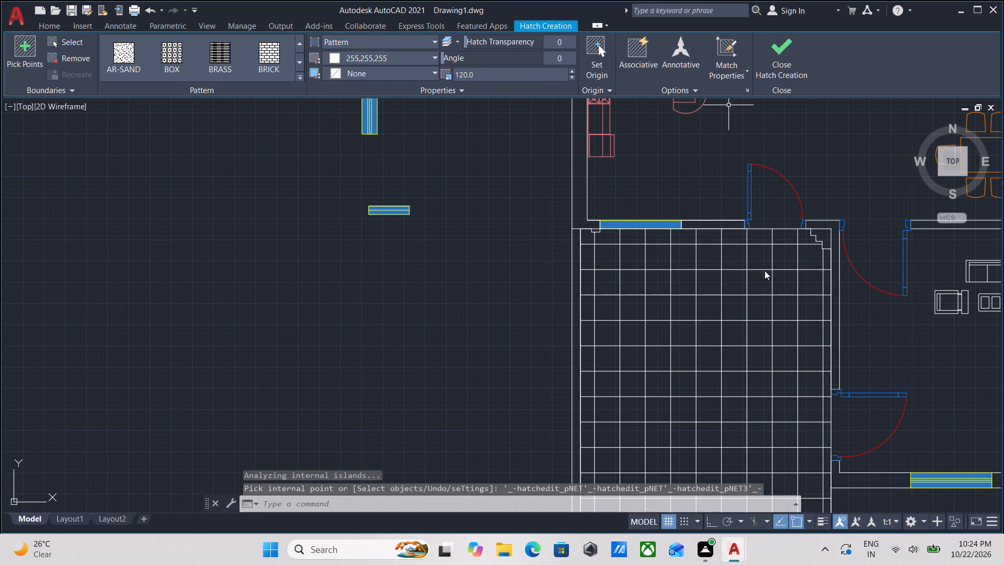
Examine the tiled front area within the whole floor plan.
{"action": "scroll", "coordinate": [760, 284], "scroll_direction": "down", "scroll_amount": 3}
{"action": "middle_click_drag", "start_coordinate": [757, 284], "coordinate": [703, 252]}
{"action": "scroll", "coordinate": [701, 296], "scroll_direction": "up", "scroll_amount": 2}
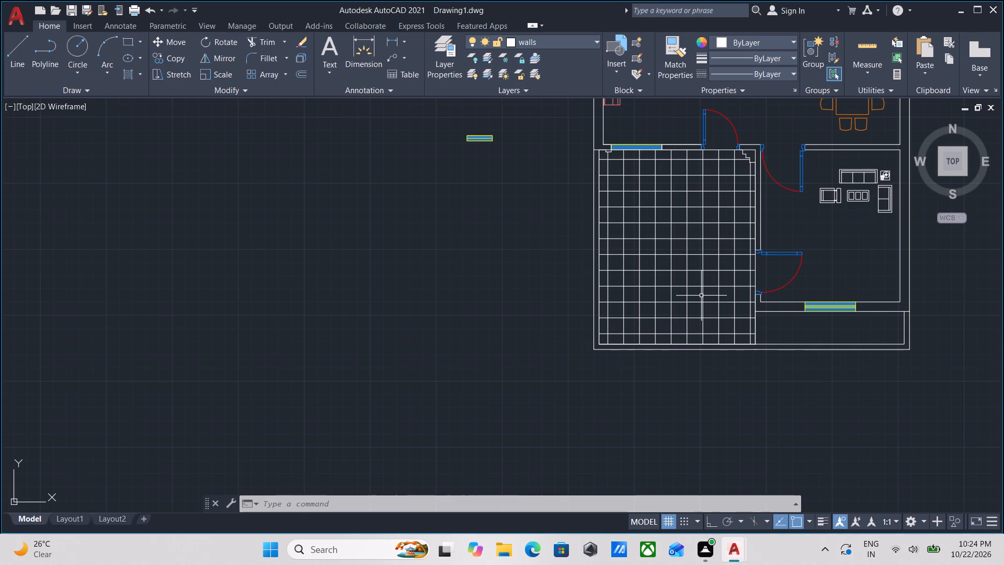
{"action": "scroll", "coordinate": [765, 260], "scroll_direction": "down", "scroll_amount": 2}
{"action": "middle_click_drag", "start_coordinate": [626, 270], "coordinate": [603, 333]}
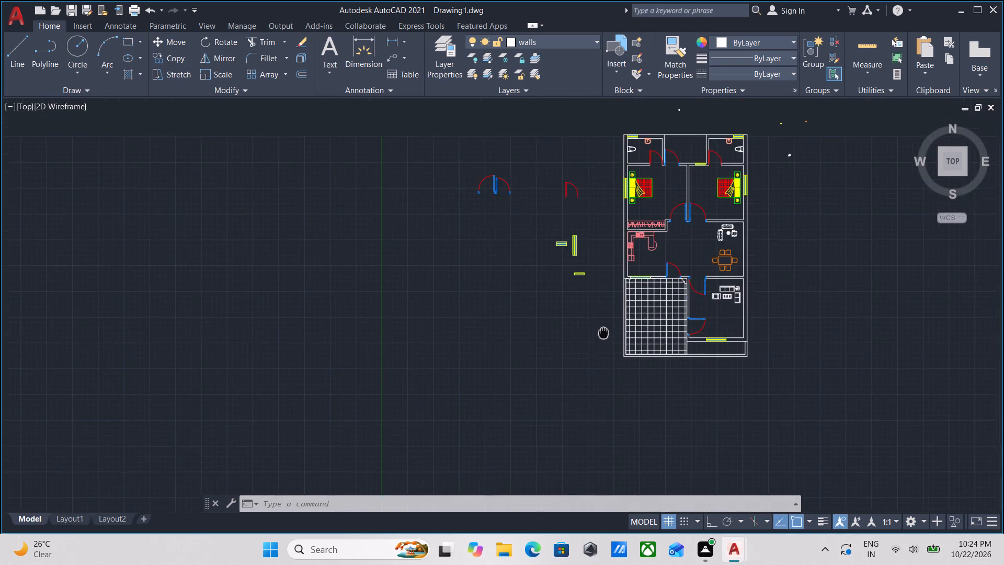
{"action": "scroll", "coordinate": [598, 307], "scroll_direction": "up", "scroll_amount": 3}
{"action": "scroll", "coordinate": [598, 307], "scroll_direction": "down", "scroll_amount": 1}
{"action": "middle_click_drag", "start_coordinate": [598, 307], "coordinate": [500, 408]}
{"action": "middle_click_drag", "start_coordinate": [697, 395], "coordinate": [639, 269]}
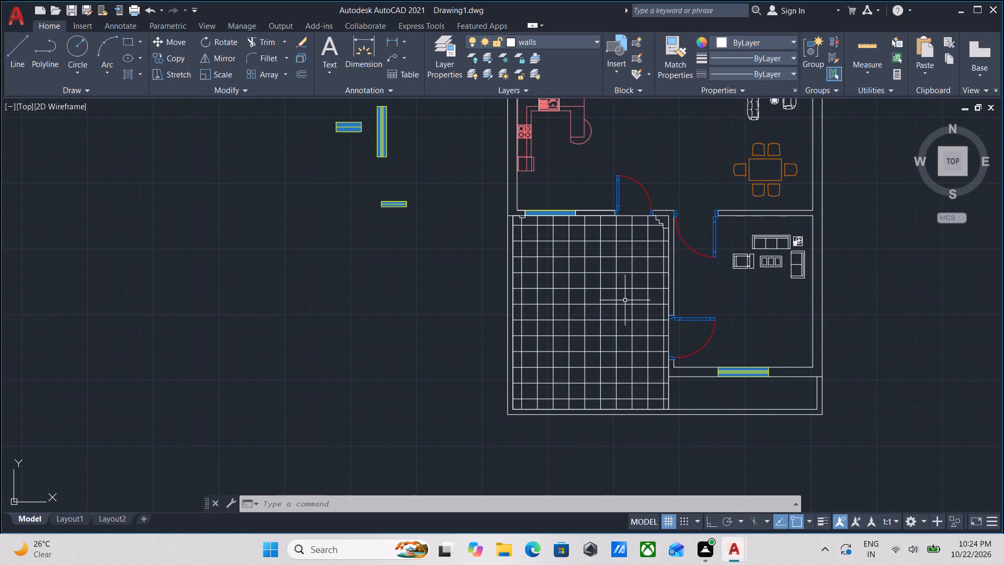
Set the transparency of the front area's NET tile hatch to 64.
{"action": "left_click", "coordinate": [613, 298]}
{"action": "left_click", "coordinate": [579, 280]}
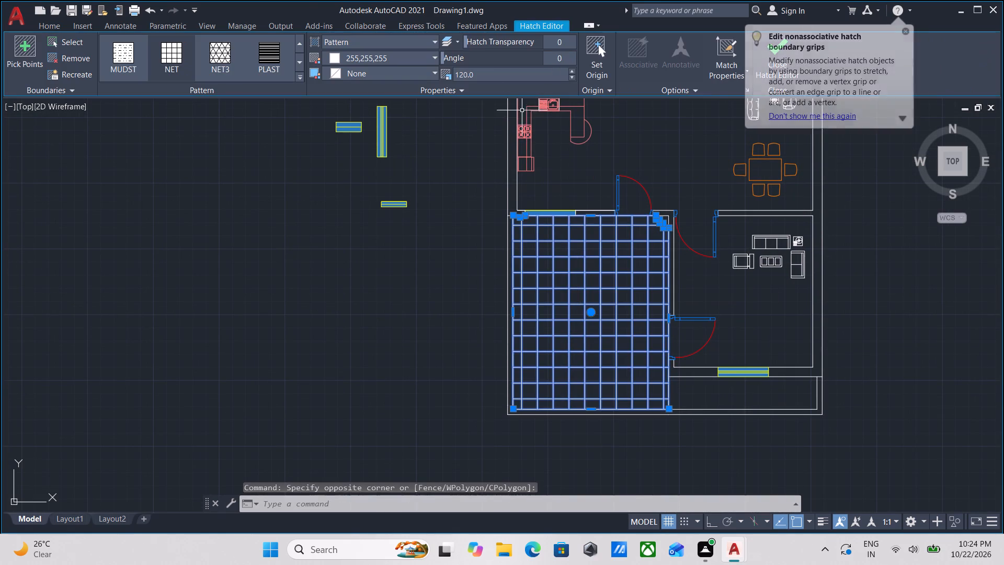
{"action": "left_click_drag", "start_coordinate": [470, 37], "coordinate": [529, 33]}
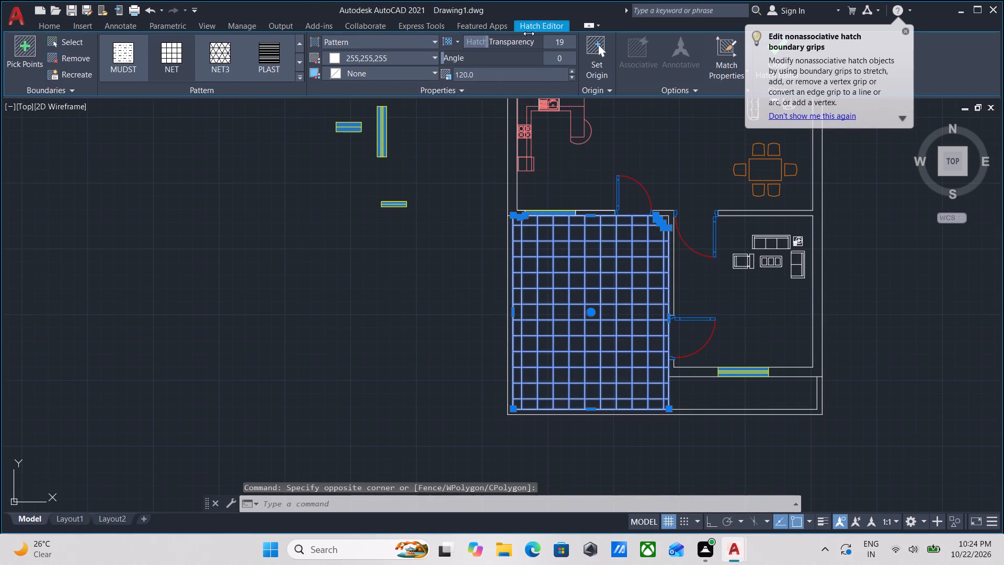
{"action": "left_click_drag", "start_coordinate": [529, 33], "coordinate": [585, 35]}
{"action": "middle_click_drag", "start_coordinate": [616, 284], "coordinate": [598, 369]}
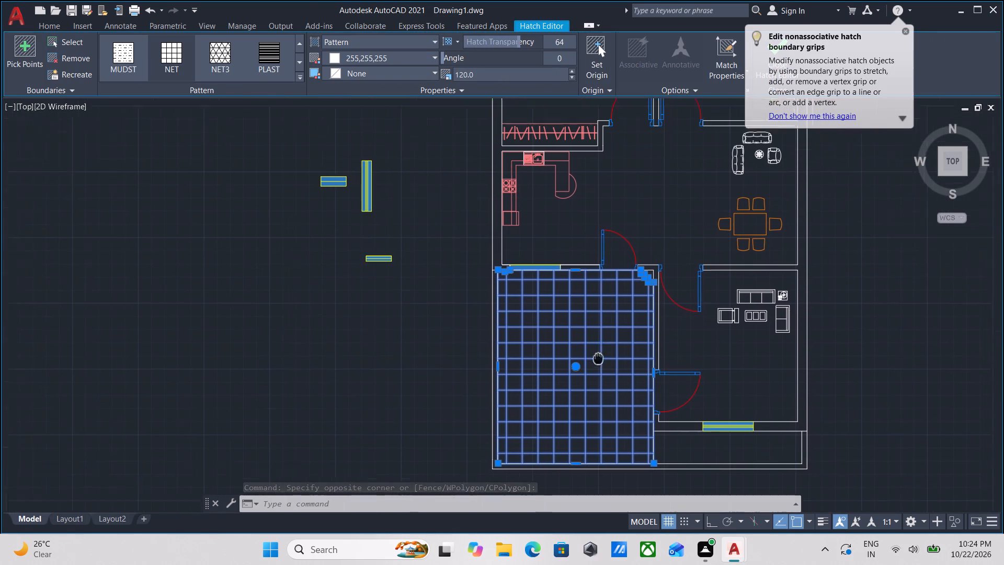
{"action": "middle_click_drag", "start_coordinate": [598, 369], "coordinate": [598, 374]}
{"action": "key", "text": "Escape"}
Add the single-line text label TOILET, about 5.8" high and horizontal, beside the WC in the upper-left bathroom.
{"action": "middle_click_drag", "start_coordinate": [593, 228], "coordinate": [613, 367]}
{"action": "scroll", "coordinate": [578, 208], "scroll_direction": "up", "scroll_amount": 1}
{"action": "middle_click_drag", "start_coordinate": [581, 214], "coordinate": [584, 375]}
{"action": "middle_click_drag", "start_coordinate": [577, 285], "coordinate": [589, 336]}
{"action": "scroll", "coordinate": [549, 284], "scroll_direction": "up", "scroll_amount": 1}
{"action": "middle_click_drag", "start_coordinate": [549, 284], "coordinate": [562, 285]}
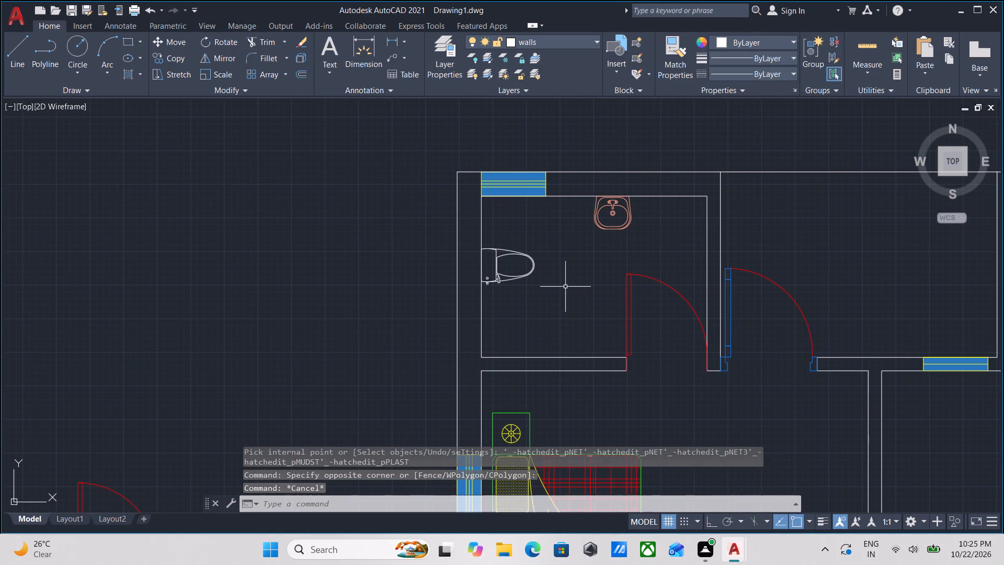
{"action": "type", "text": "DT"}
{"action": "key", "text": "Return"}
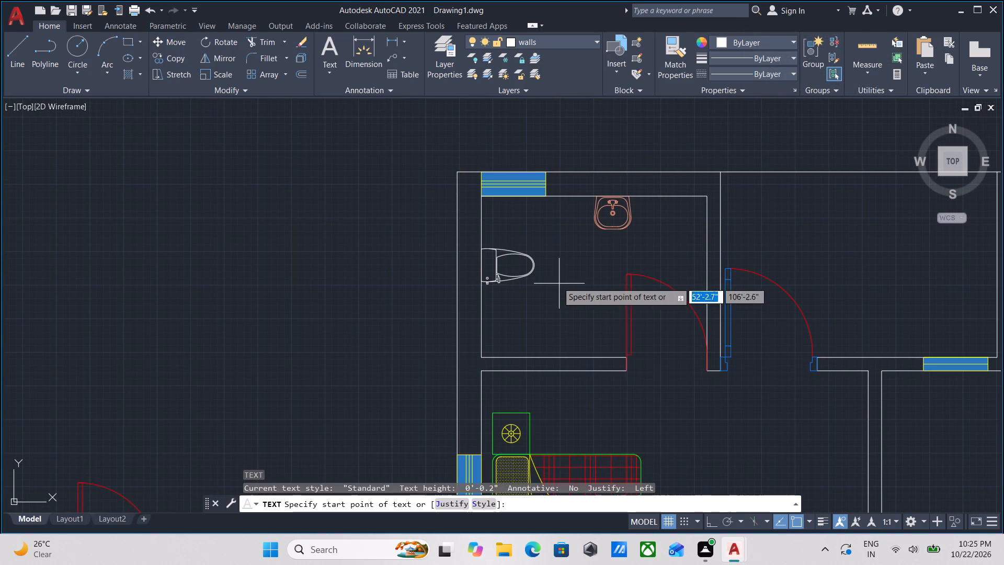
{"action": "scroll", "coordinate": [564, 295], "scroll_direction": "up", "scroll_amount": 2}
{"action": "left_click", "coordinate": [561, 291]}
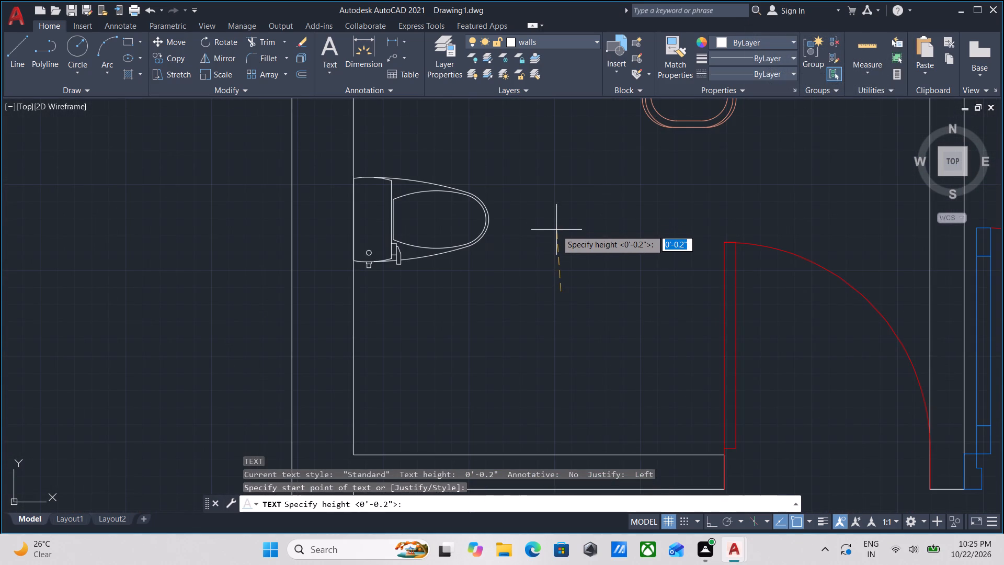
{"action": "key", "text": "F8"}
{"action": "scroll", "coordinate": [563, 260], "scroll_direction": "up", "scroll_amount": 2}
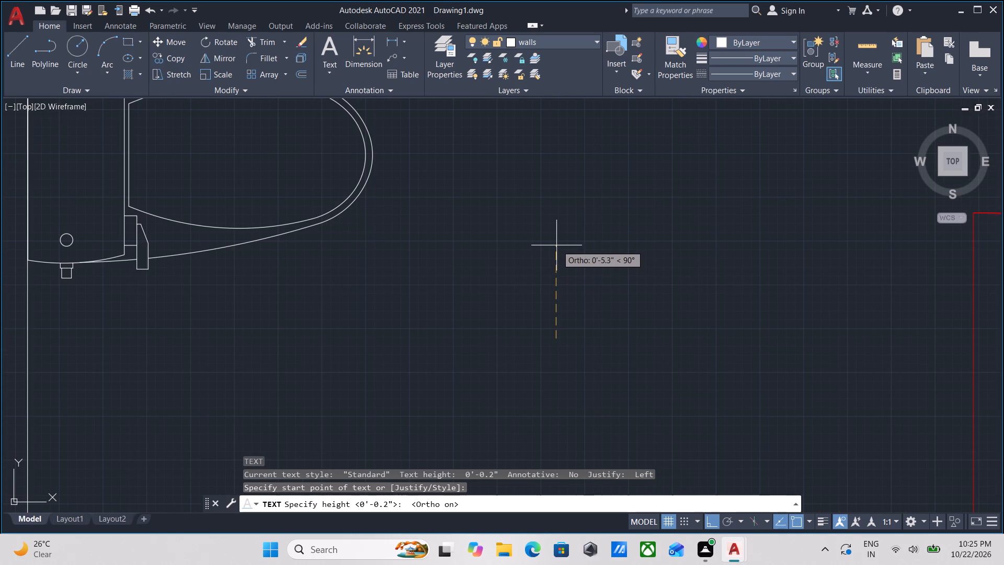
{"action": "left_click", "coordinate": [552, 237]}
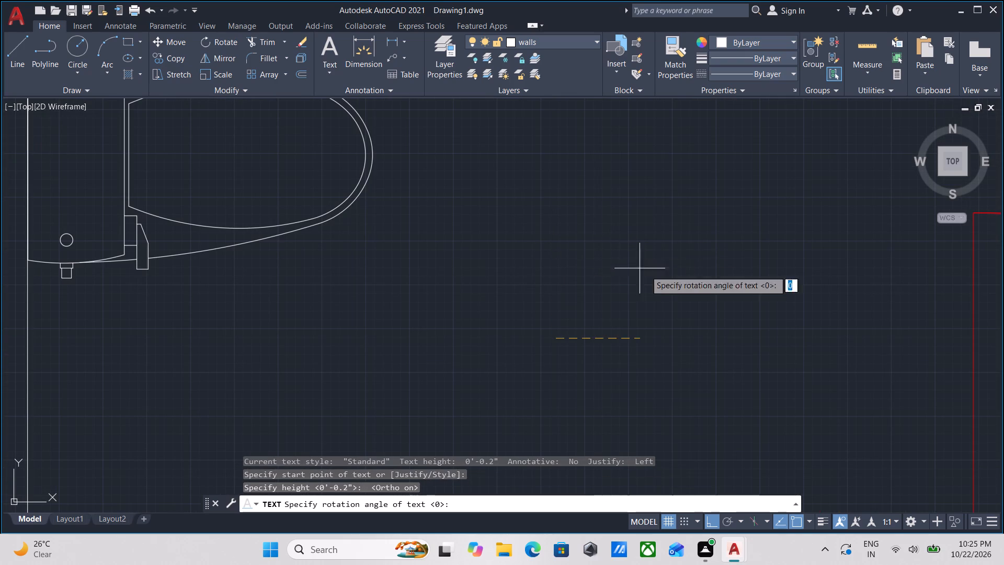
{"action": "left_click", "coordinate": [646, 270]}
{"action": "scroll", "coordinate": [662, 273], "scroll_direction": "down", "scroll_amount": 5}
{"action": "middle_click_drag", "start_coordinate": [665, 269], "coordinate": [649, 262]}
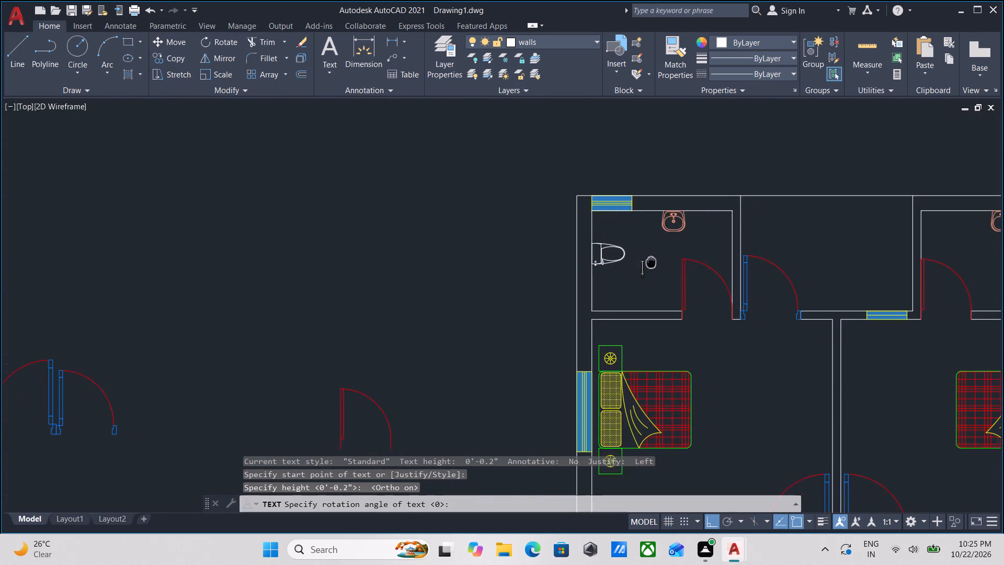
{"action": "middle_click_drag", "start_coordinate": [649, 262], "coordinate": [649, 262]}
{"action": "scroll", "coordinate": [655, 267], "scroll_direction": "up", "scroll_amount": 2}
{"action": "type", "text": "TOILE"}
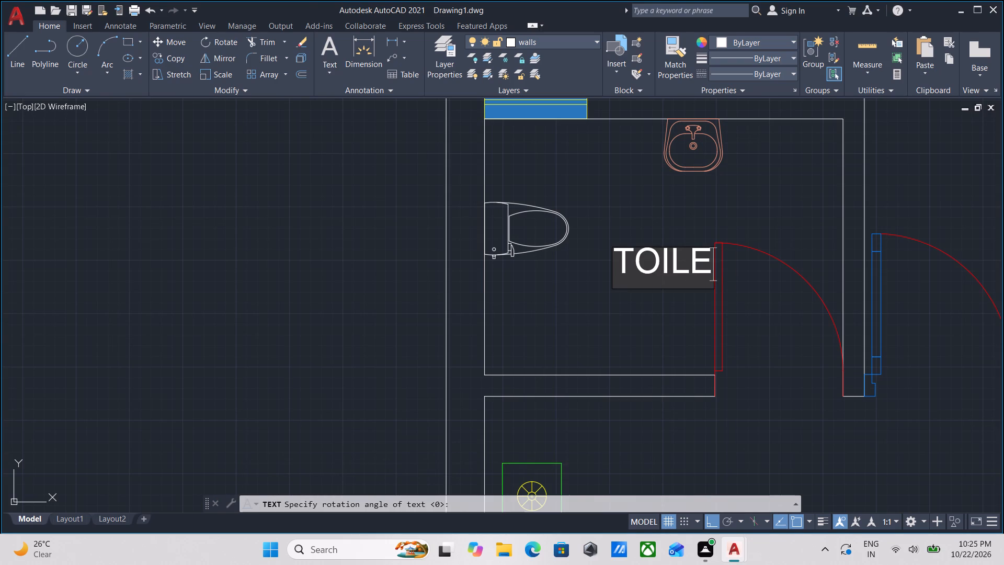
{"action": "key", "text": "t"}
{"action": "key", "text": "Return"}
{"action": "key", "text": "Return"}
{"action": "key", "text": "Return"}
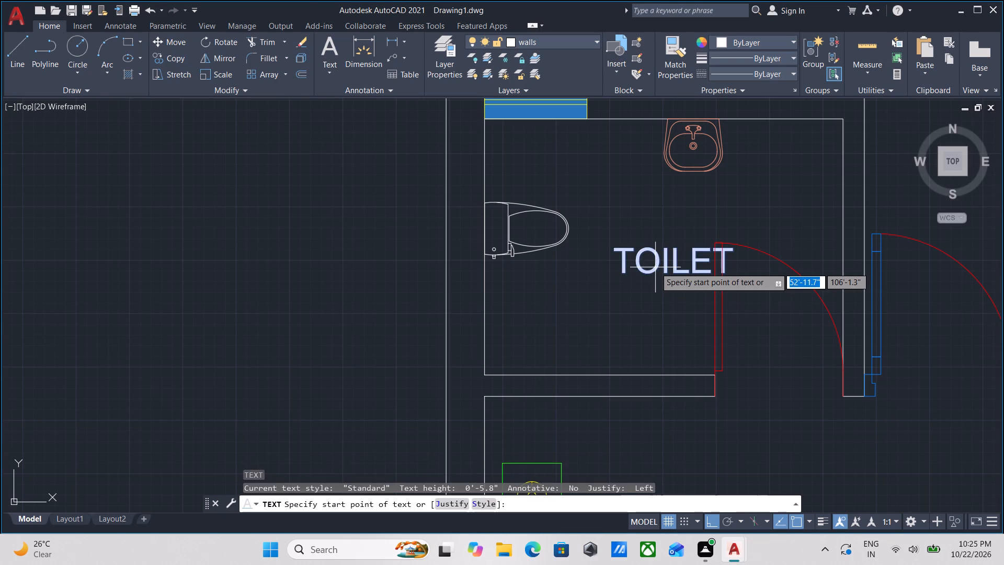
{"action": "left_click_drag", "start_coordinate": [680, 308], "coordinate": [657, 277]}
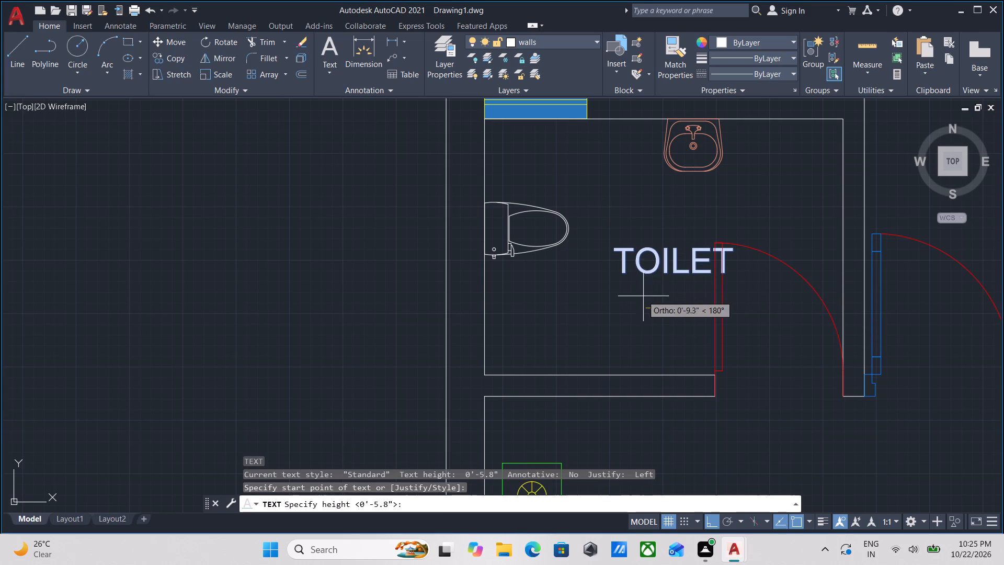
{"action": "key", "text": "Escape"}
Shift the TOILET label horizontally toward the WC so that it clears the bathroom door.
{"action": "left_click", "coordinate": [660, 297]}
{"action": "left_click", "coordinate": [637, 267]}
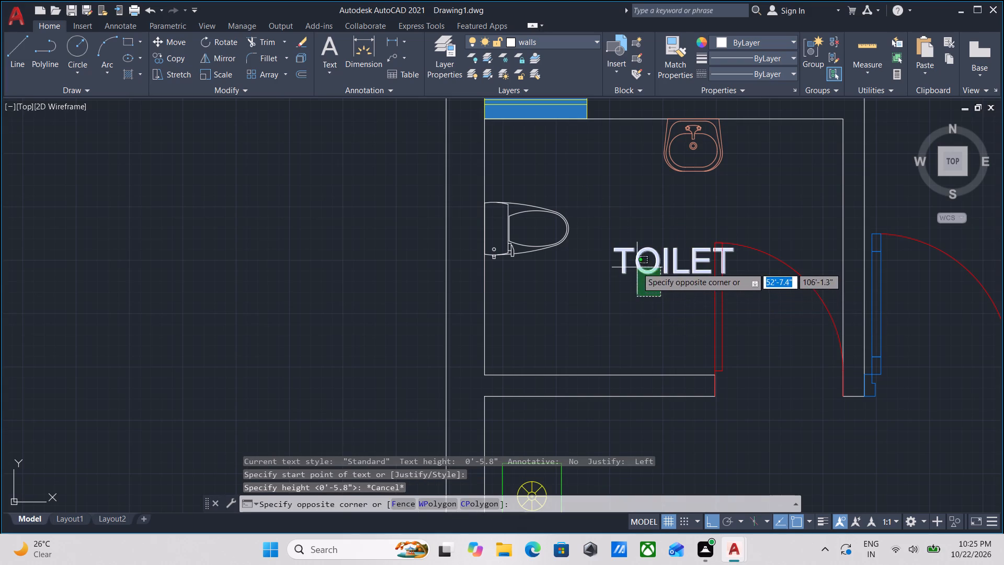
{"action": "left_click", "coordinate": [613, 271]}
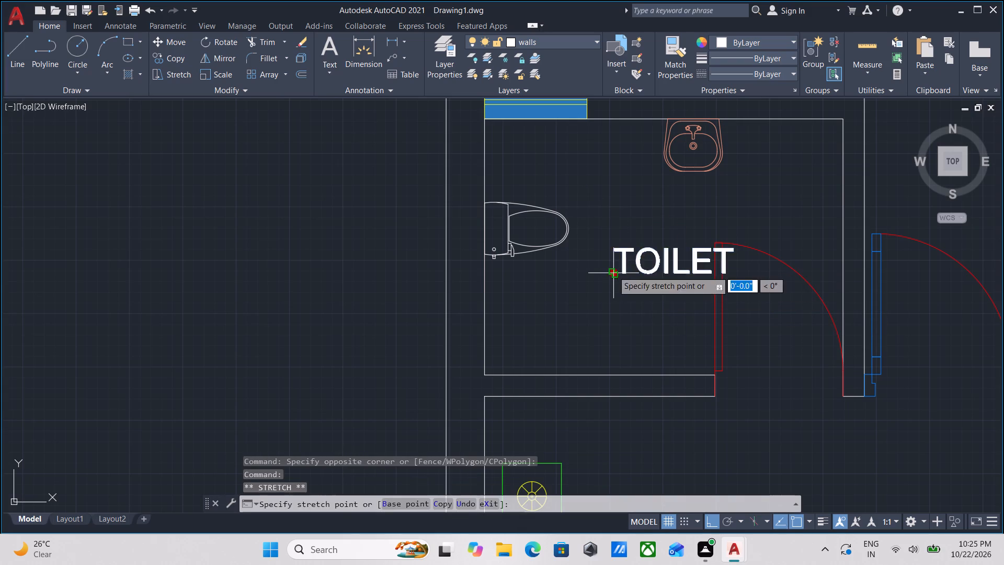
{"action": "left_click", "coordinate": [574, 265]}
{"action": "key", "text": "Escape"}
Copy the TOILET label about 16'-11.5" horizontally into the opposite bathroom.
{"action": "left_click", "coordinate": [653, 299]}
{"action": "left_click", "coordinate": [593, 243]}
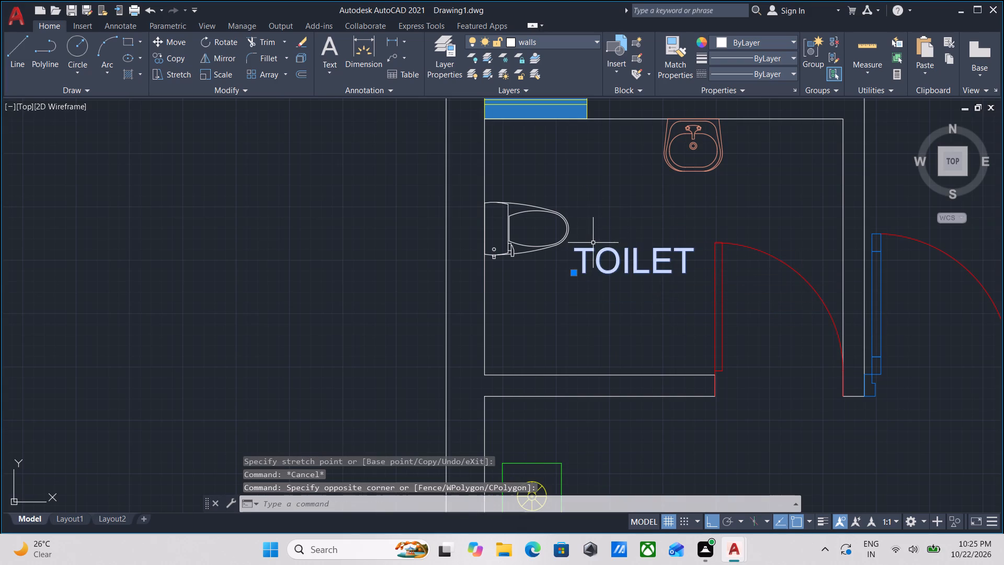
{"action": "type", "text": "CO"}
{"action": "key", "text": "Return"}
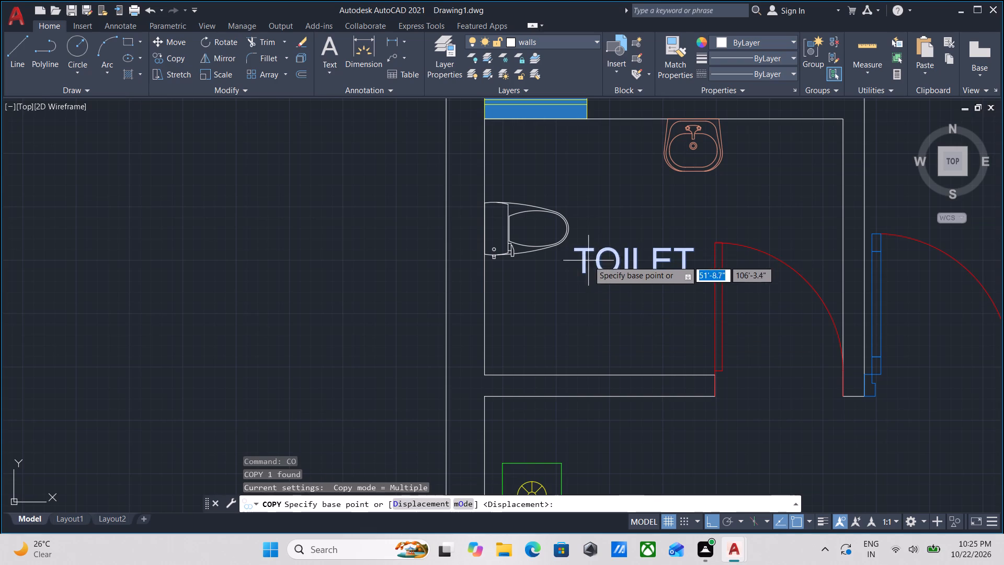
{"action": "left_click", "coordinate": [575, 274]}
{"action": "scroll", "coordinate": [755, 281], "scroll_direction": "down", "scroll_amount": 1}
{"action": "middle_click_drag", "start_coordinate": [755, 281], "coordinate": [511, 284]}
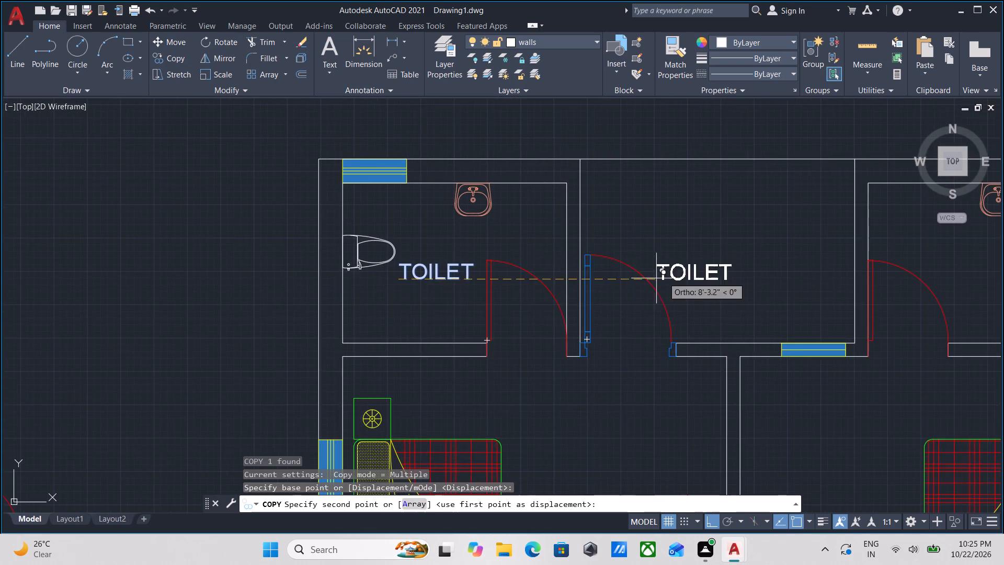
{"action": "middle_click_drag", "start_coordinate": [664, 277], "coordinate": [507, 290]}
{"action": "left_click", "coordinate": [784, 295]}
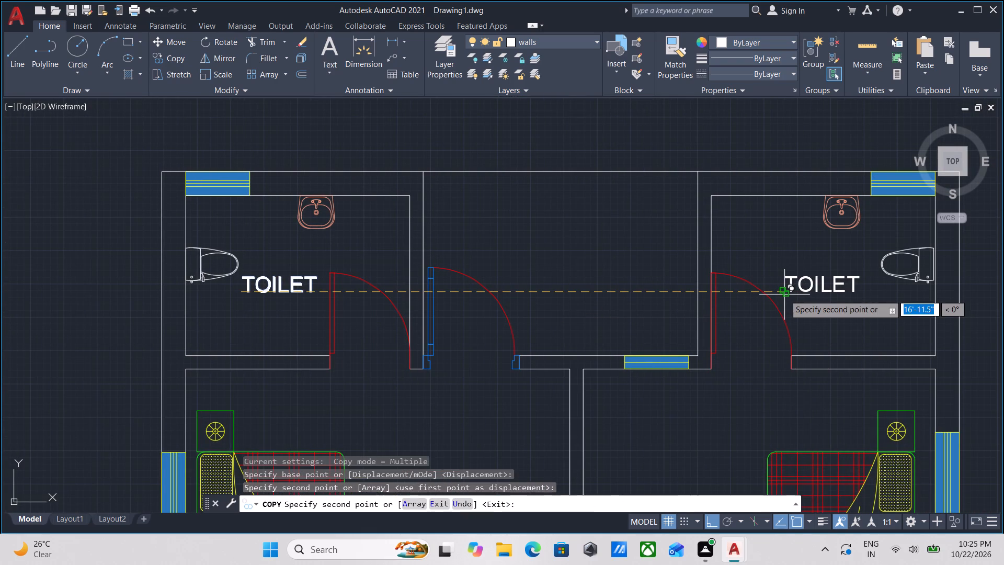
{"action": "key", "text": "Escape"}
Copy the second bathroom's TOILET label into both bedrooms and the space between the two bathrooms.
{"action": "left_click_drag", "start_coordinate": [838, 308], "coordinate": [832, 302]}
{"action": "left_click", "coordinate": [792, 268]}
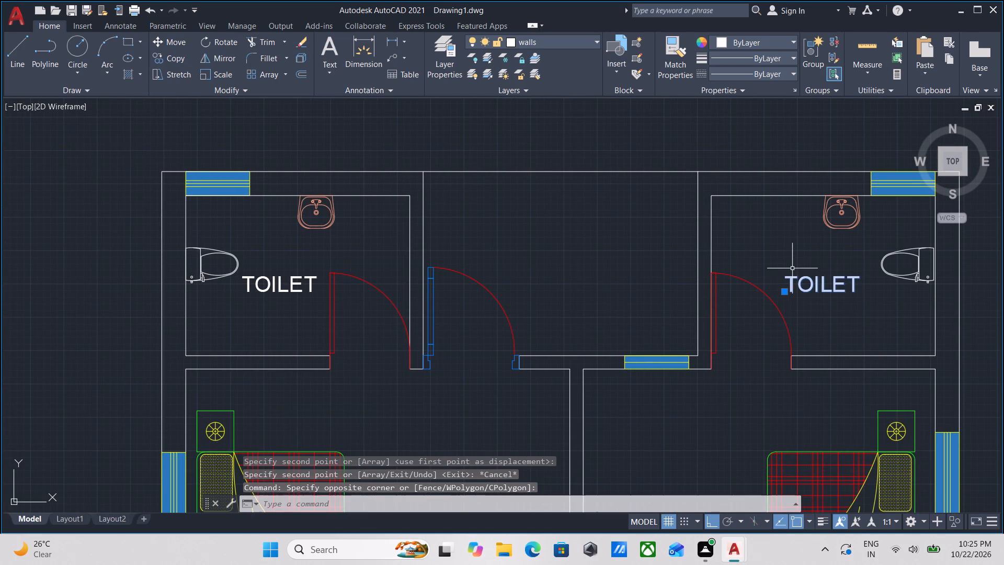
{"action": "type", "text": "CO"}
{"action": "key", "text": "Return"}
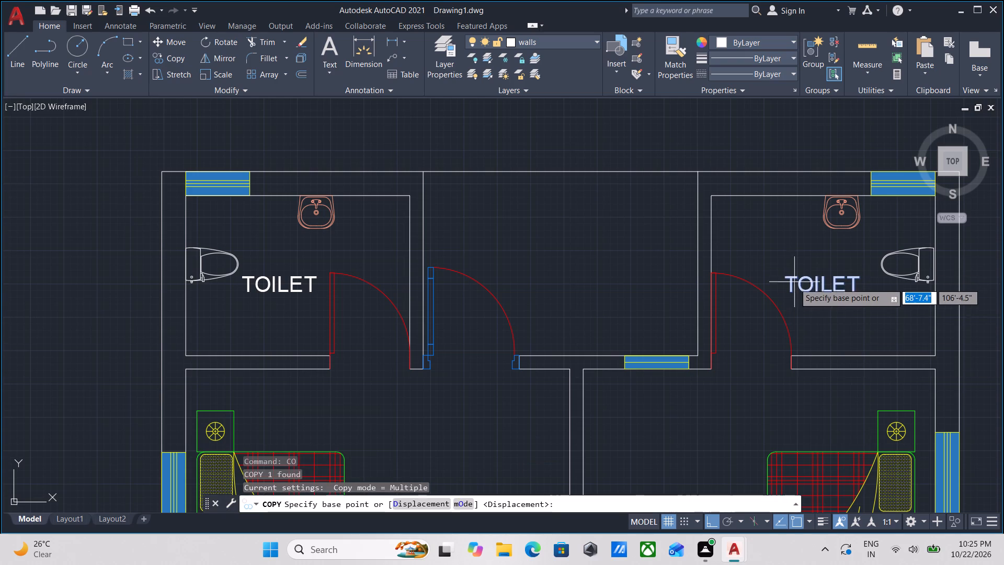
{"action": "left_click", "coordinate": [794, 288]}
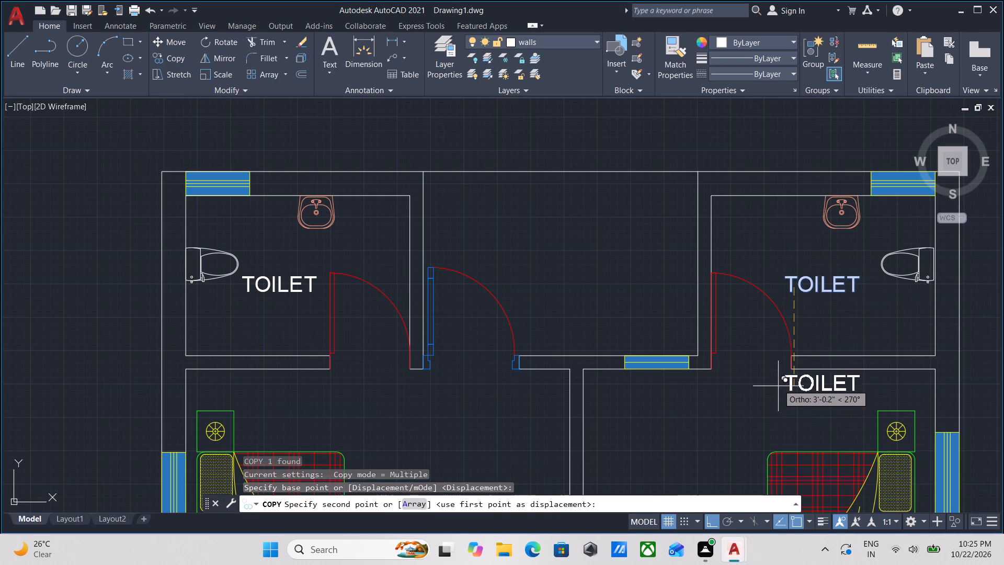
{"action": "key", "text": "F8"}
{"action": "scroll", "coordinate": [776, 378], "scroll_direction": "down", "scroll_amount": 1}
{"action": "middle_click_drag", "start_coordinate": [776, 378], "coordinate": [772, 261]}
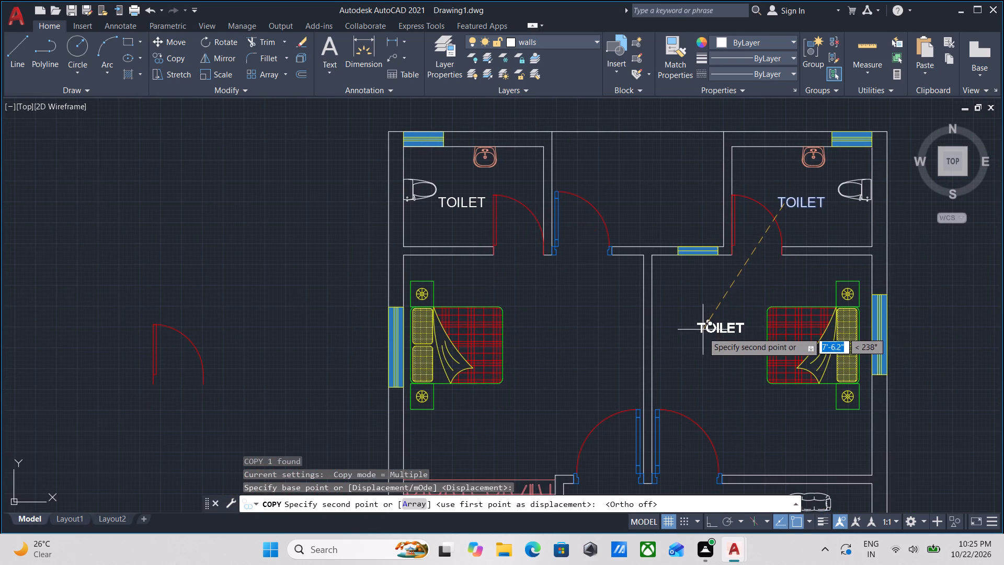
{"action": "left_click", "coordinate": [701, 338]}
{"action": "left_click", "coordinate": [544, 339]}
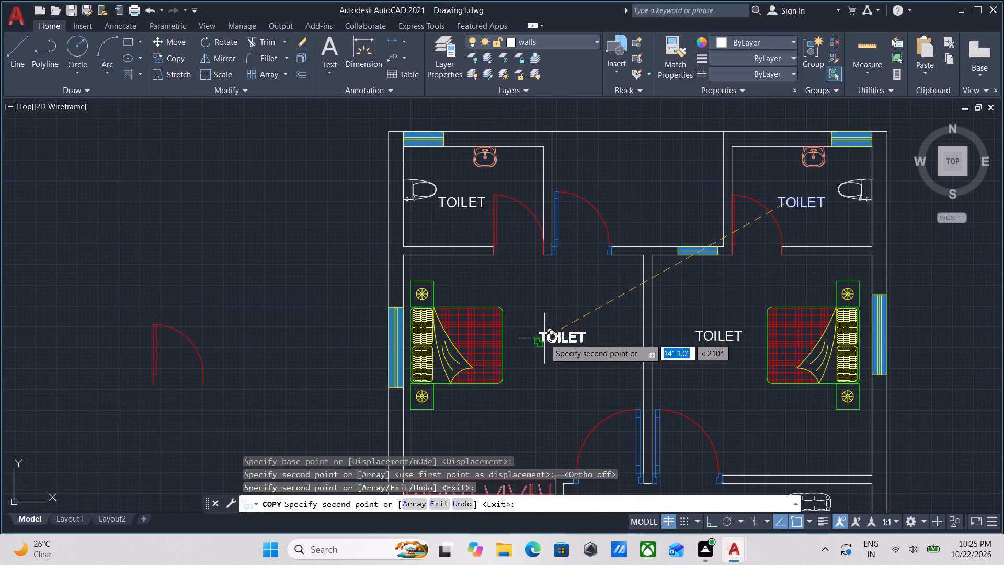
{"action": "left_click", "coordinate": [622, 174]}
Place further copies of the label in the kitchen and between the sofas and dining table in the living area.
{"action": "scroll", "coordinate": [618, 334], "scroll_direction": "down", "scroll_amount": 1}
{"action": "middle_click_drag", "start_coordinate": [618, 335], "coordinate": [624, 287]}
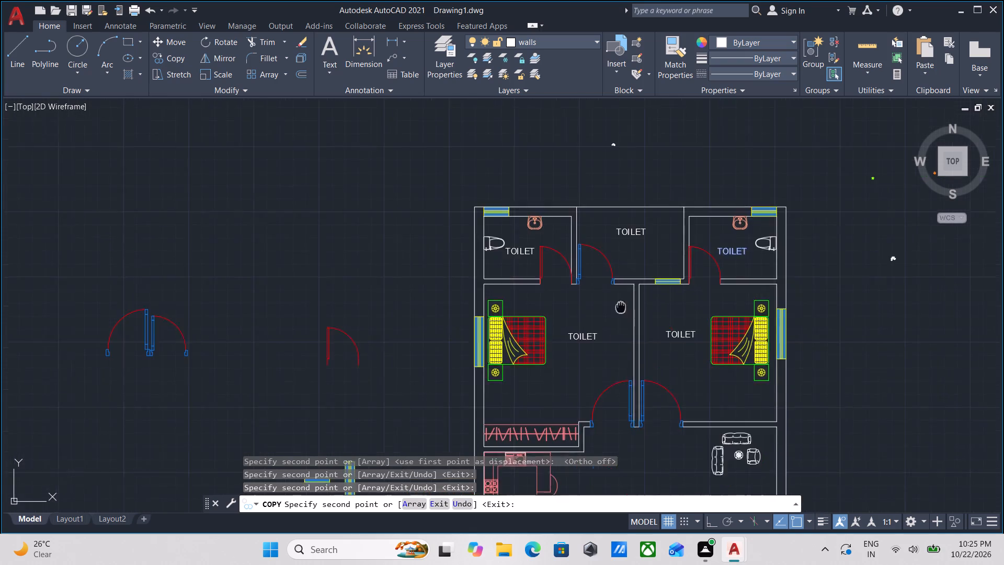
{"action": "middle_click_drag", "start_coordinate": [624, 287], "coordinate": [651, 217]}
{"action": "middle_click_drag", "start_coordinate": [663, 369], "coordinate": [691, 287]}
{"action": "scroll", "coordinate": [571, 332], "scroll_direction": "up", "scroll_amount": 2}
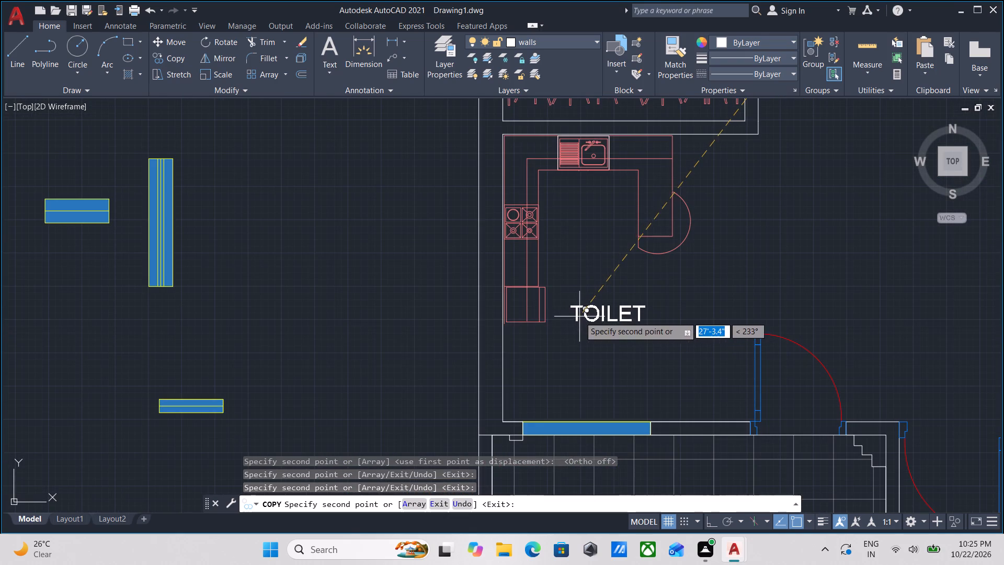
{"action": "left_click", "coordinate": [574, 307]}
{"action": "middle_click_drag", "start_coordinate": [550, 325], "coordinate": [358, 372]}
{"action": "middle_click_drag", "start_coordinate": [644, 305], "coordinate": [438, 343]}
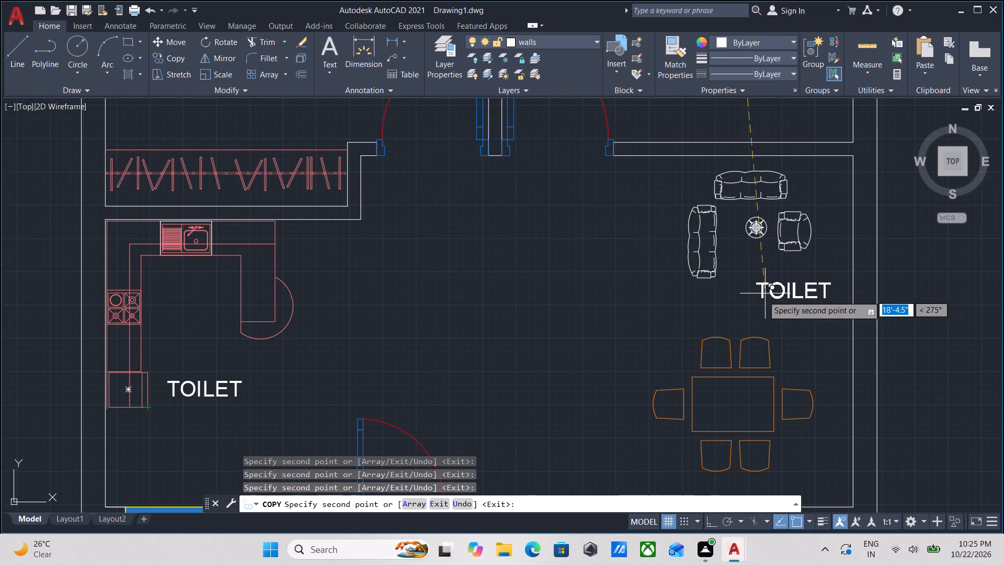
{"action": "left_click", "coordinate": [698, 308]}
Place further label copies in the front sitting room, the narrow strip below its window and the tiled front area.
{"action": "scroll", "coordinate": [595, 338], "scroll_direction": "down", "scroll_amount": 2}
{"action": "middle_click_drag", "start_coordinate": [592, 339], "coordinate": [735, 243]}
{"action": "scroll", "coordinate": [703, 352], "scroll_direction": "down", "scroll_amount": 1}
{"action": "middle_click_drag", "start_coordinate": [706, 349], "coordinate": [729, 308]}
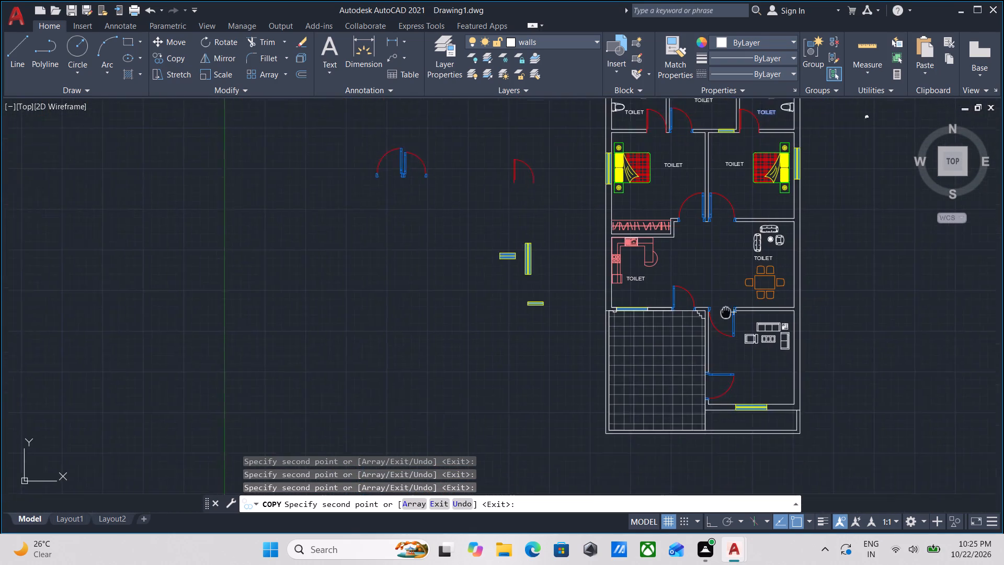
{"action": "middle_click_drag", "start_coordinate": [729, 308], "coordinate": [733, 303]}
{"action": "scroll", "coordinate": [759, 354], "scroll_direction": "up", "scroll_amount": 2}
{"action": "left_click", "coordinate": [808, 327]}
{"action": "middle_click_drag", "start_coordinate": [749, 388], "coordinate": [773, 284]}
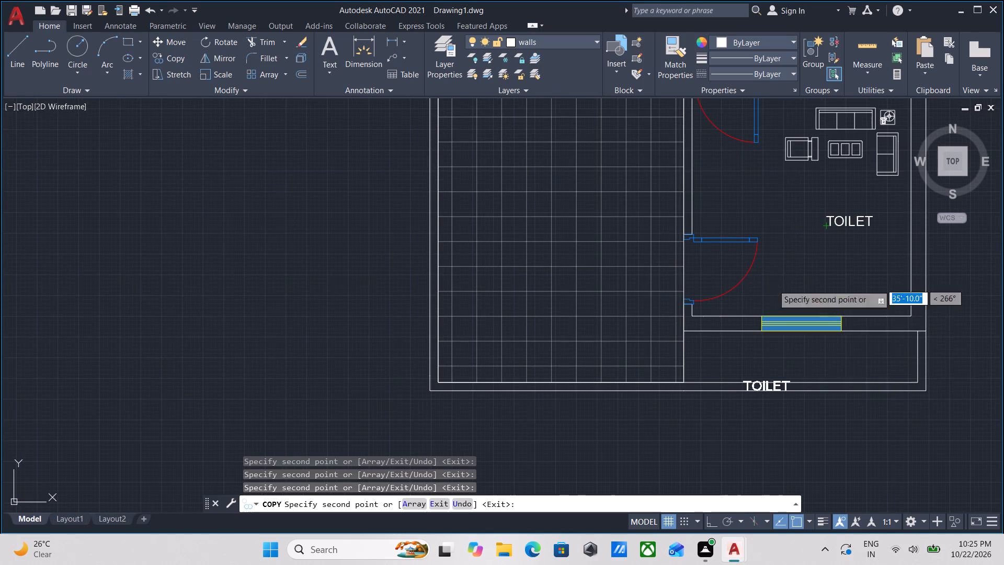
{"action": "left_click", "coordinate": [797, 360]}
{"action": "middle_click_drag", "start_coordinate": [532, 318], "coordinate": [610, 390]}
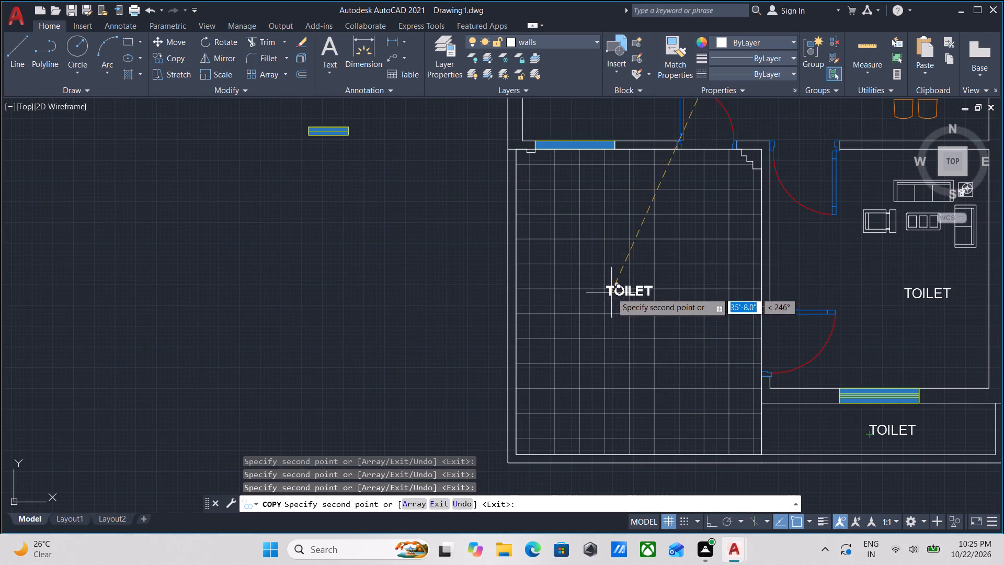
{"action": "left_click", "coordinate": [630, 291]}
{"action": "key", "text": "Escape"}
Measure the inside length and width of the upper-left bathroom.
{"action": "middle_click_drag", "start_coordinate": [601, 302], "coordinate": [577, 378]}
{"action": "scroll", "coordinate": [577, 378], "scroll_direction": "down", "scroll_amount": 2}
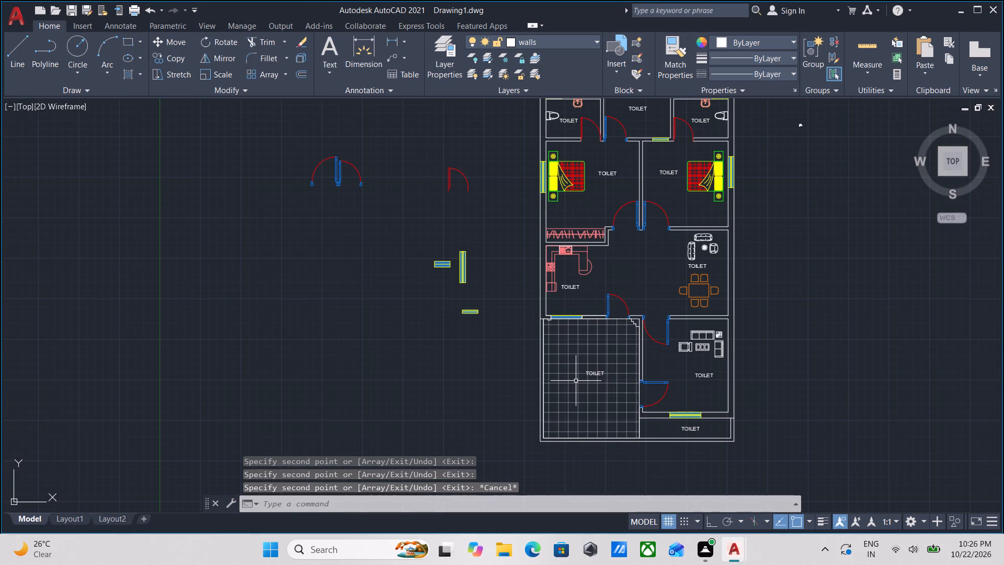
{"action": "scroll", "coordinate": [592, 117], "scroll_direction": "up", "scroll_amount": 2}
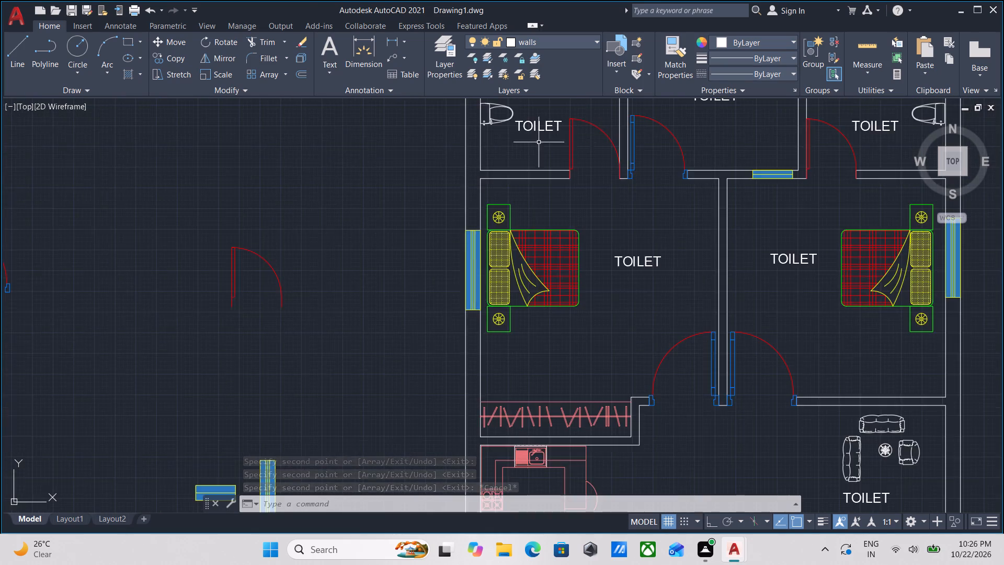
{"action": "scroll", "coordinate": [537, 141], "scroll_direction": "up", "scroll_amount": 1}
{"action": "middle_click_drag", "start_coordinate": [537, 141], "coordinate": [540, 274]}
{"action": "middle_click_drag", "start_coordinate": [546, 266], "coordinate": [547, 299]}
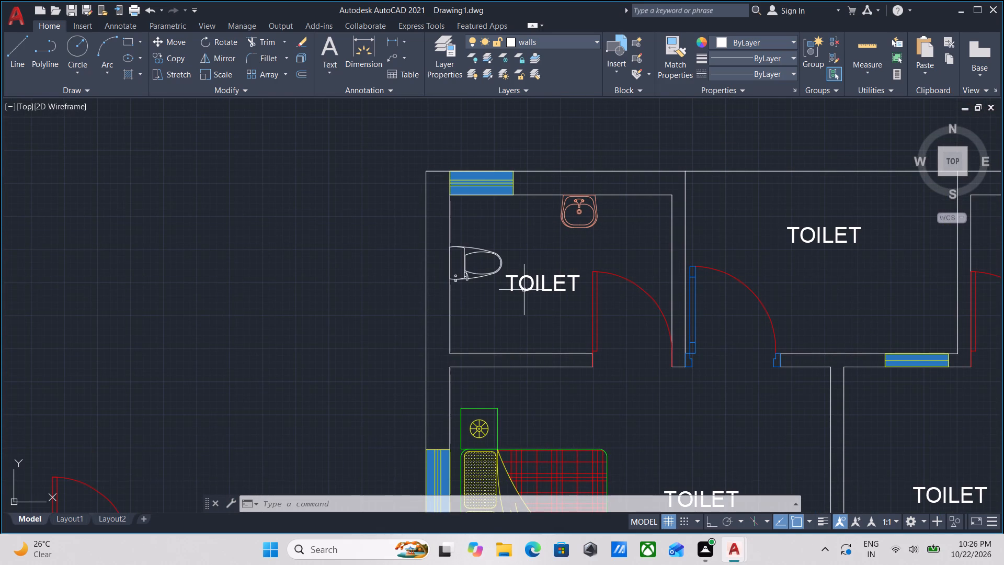
{"action": "type", "text": "MEA"}
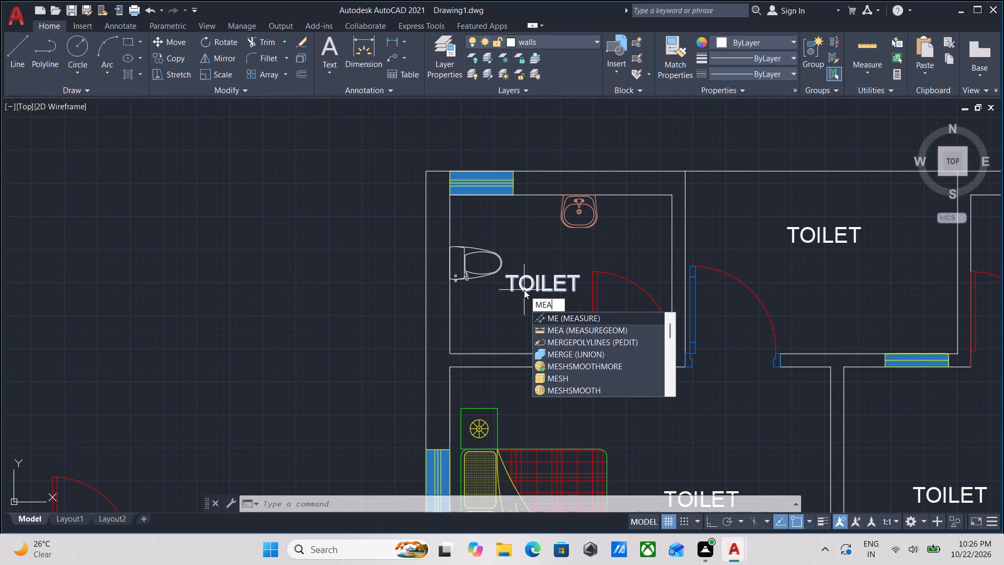
{"action": "key", "text": "Return"}
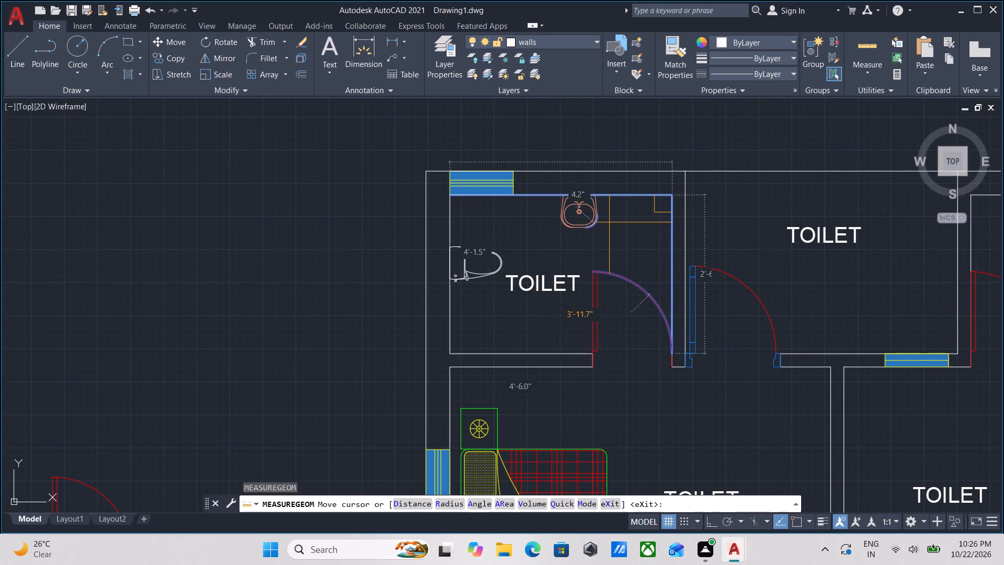
{"action": "scroll", "coordinate": [490, 238], "scroll_direction": "down", "scroll_amount": 1}
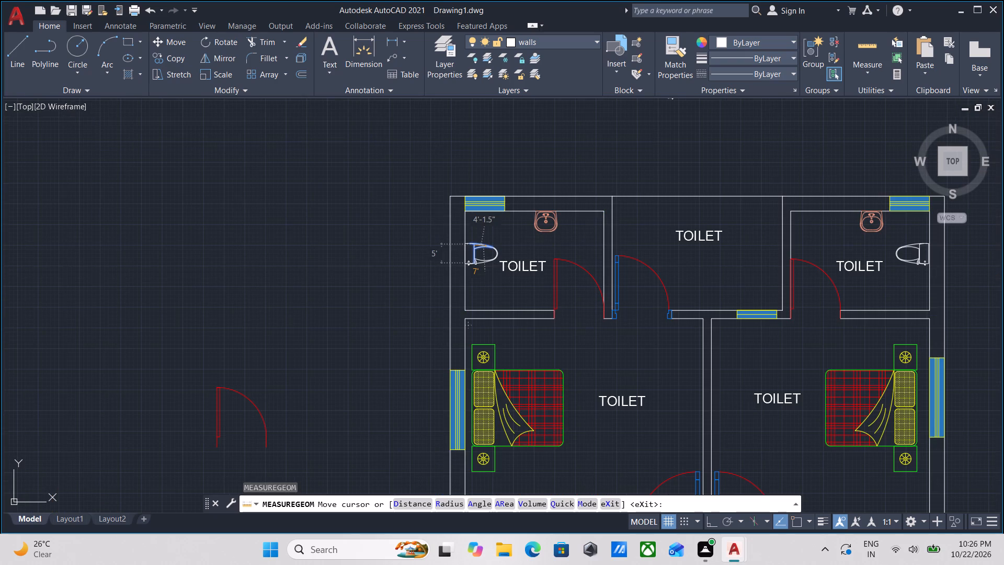
{"action": "scroll", "coordinate": [553, 223], "scroll_direction": "up", "scroll_amount": 1}
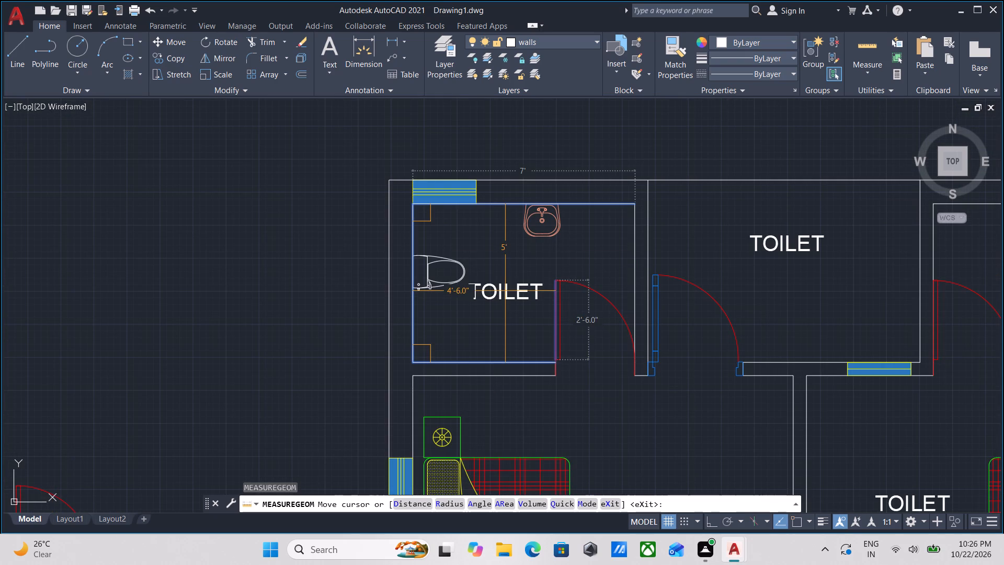
{"action": "key", "text": "Escape"}
Copy the upper-left bathroom's TOILET label about 1' straight down, still inside the same bathroom.
{"action": "scroll", "coordinate": [499, 317], "scroll_direction": "up", "scroll_amount": 2}
{"action": "left_click_drag", "start_coordinate": [506, 310], "coordinate": [502, 282]}
{"action": "left_click", "coordinate": [470, 230]}
{"action": "type", "text": "CO"}
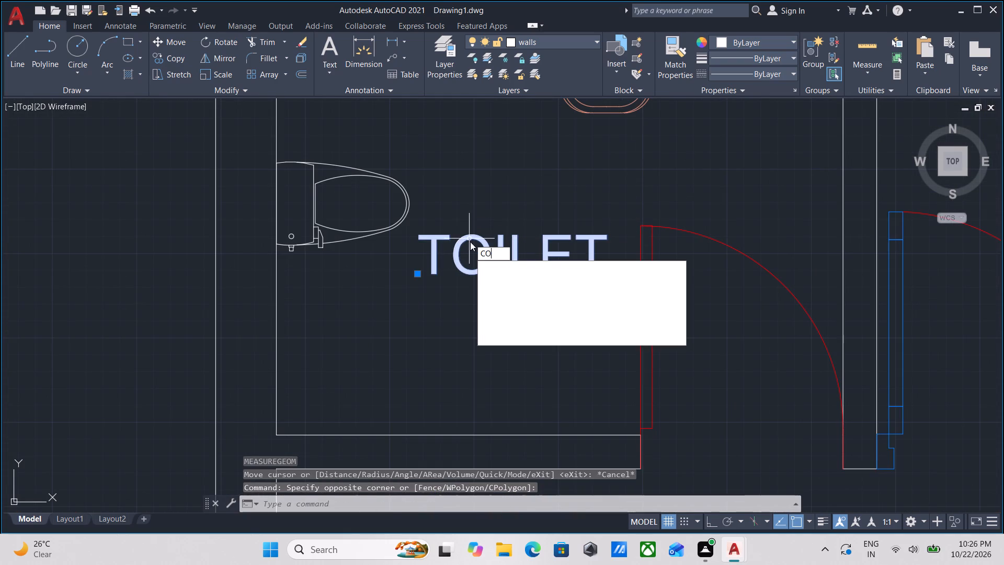
{"action": "key", "text": "Return"}
{"action": "left_click", "coordinate": [438, 271]}
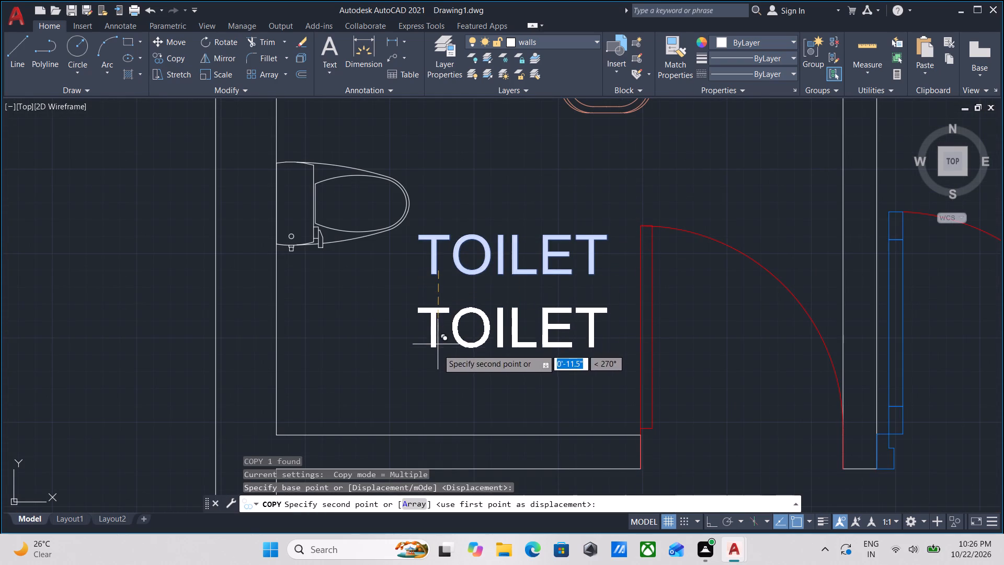
{"action": "left_click", "coordinate": [438, 349]}
{"action": "key", "text": "Escape"}
Change the copied lower label's text to the room size 5'0" X 7'0".
{"action": "double_click", "coordinate": [436, 324]}
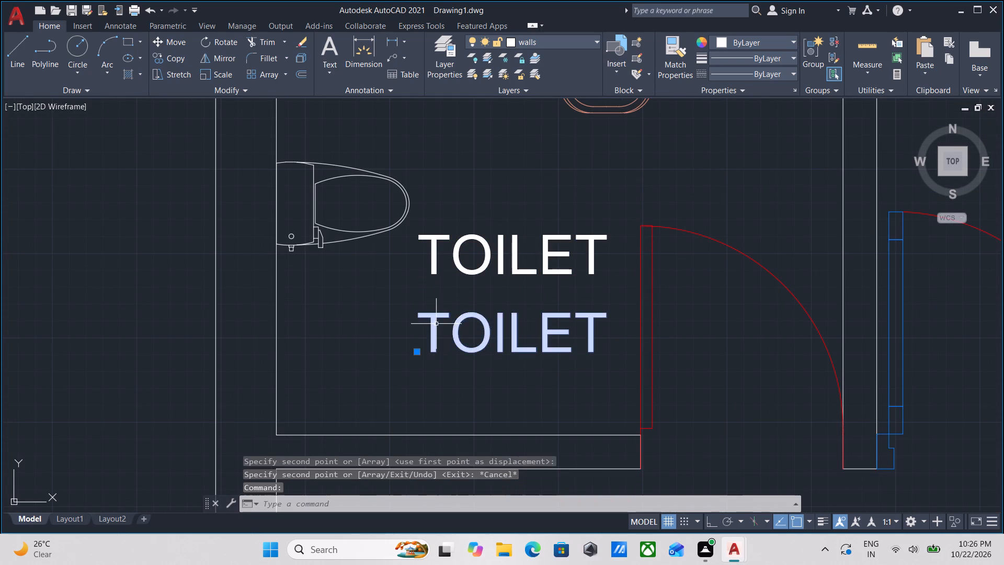
{"action": "left_click", "coordinate": [600, 322]}
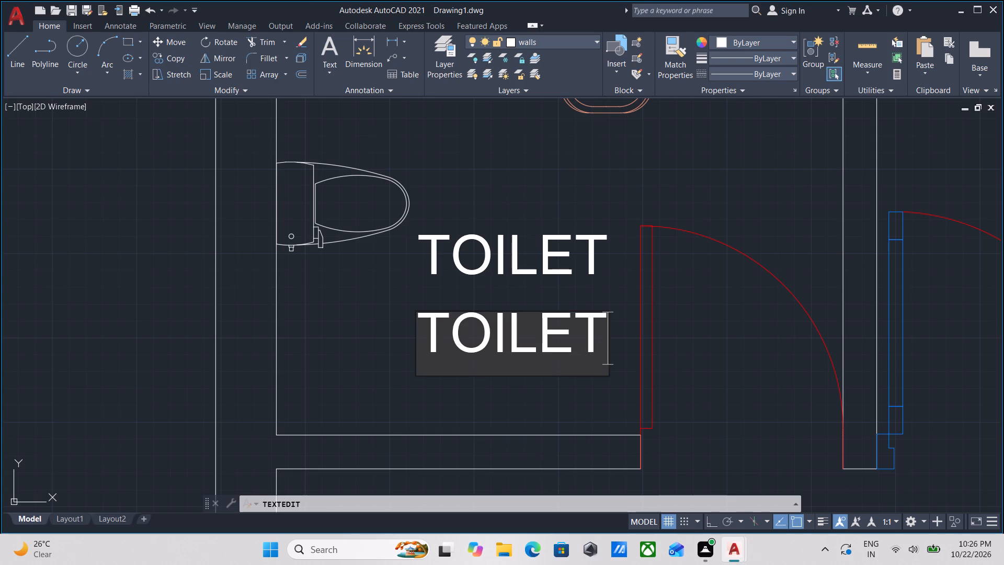
{"action": "left_click_drag", "start_coordinate": [601, 321], "coordinate": [432, 312]}
{"action": "type", "text": "5'"}
{"action": "key", "text": "space"}
{"action": "type", "text": "X"}
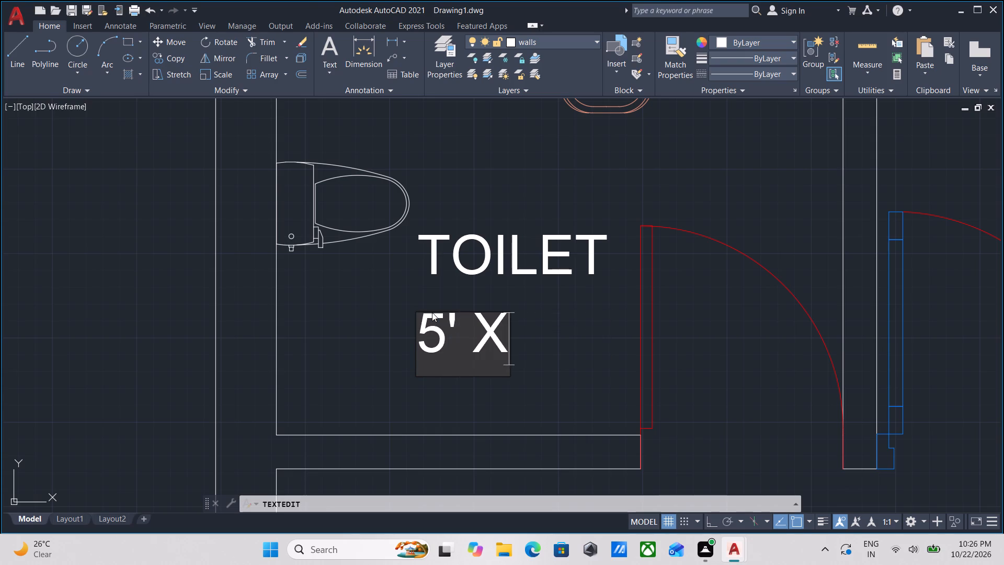
{"action": "key", "text": "space"}
{"action": "key", "text": "7"}
{"action": "key", "text": "apostrophe"}
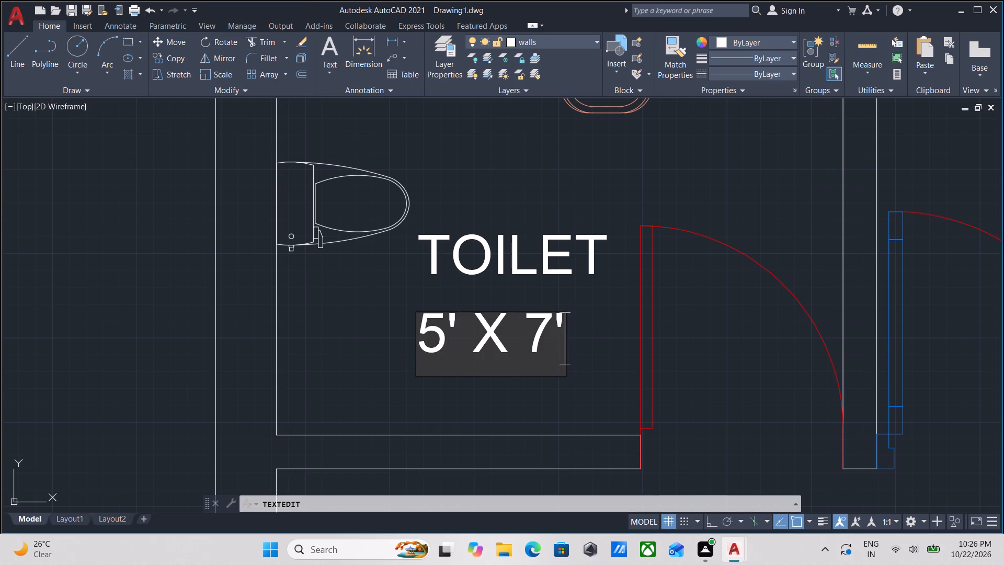
{"action": "key", "text": "space"}
{"action": "key", "text": "BackSpace"}
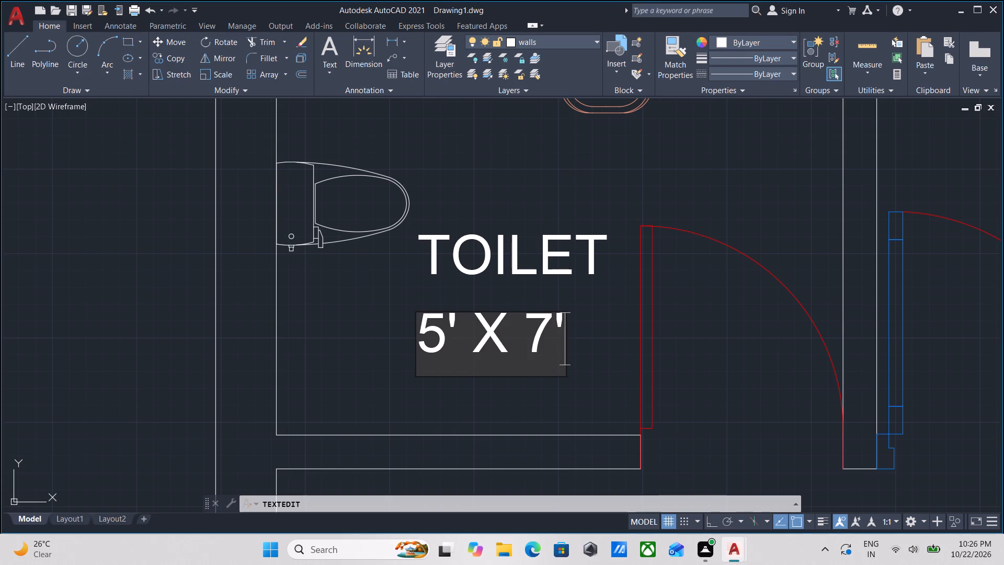
{"action": "key", "text": "0"}
{"action": "key", "text": "shift+quotedbl"}
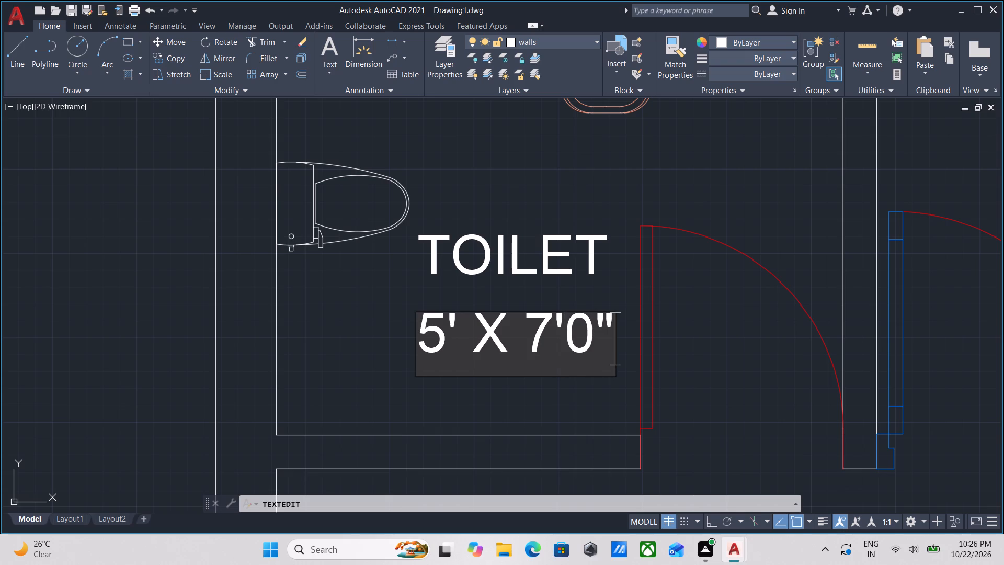
{"action": "left_click", "coordinate": [457, 337]}
{"action": "key", "text": "0"}
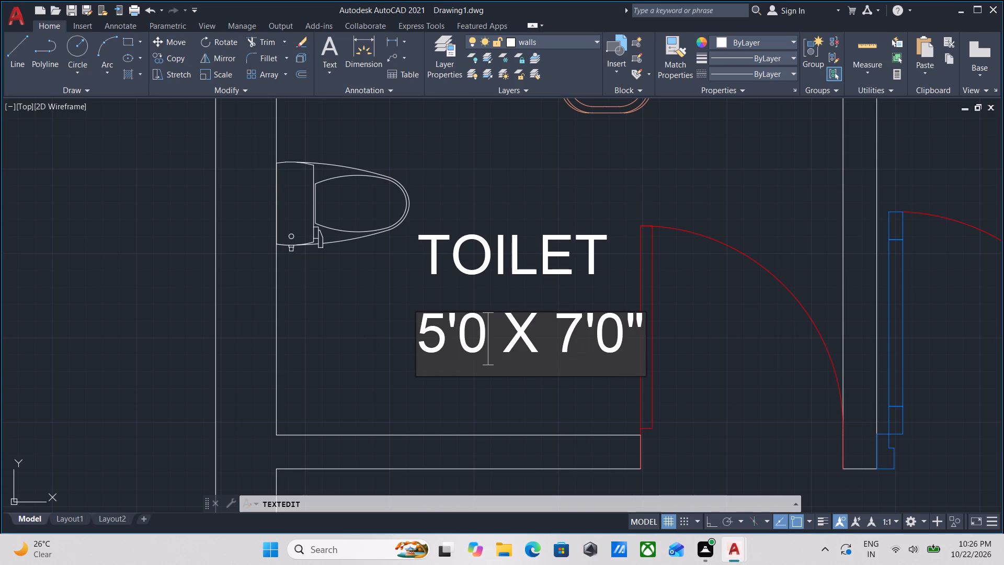
{"action": "key", "text": "shift+quotedbl"}
{"action": "key", "text": "Return"}
{"action": "key", "text": "Return"}
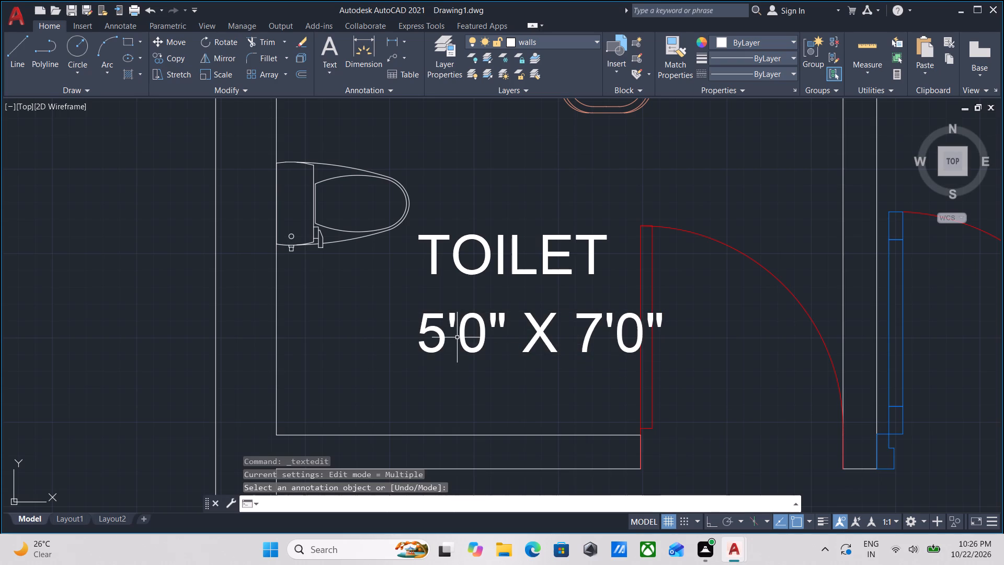
Move the upper-left bathroom's TOILET label up and slightly right, between the WC and the washbasin.
{"action": "scroll", "coordinate": [503, 305], "scroll_direction": "down", "scroll_amount": 2}
{"action": "middle_click_drag", "start_coordinate": [503, 305], "coordinate": [512, 340]}
{"action": "left_click", "coordinate": [514, 338]}
{"action": "left_click", "coordinate": [490, 303]}
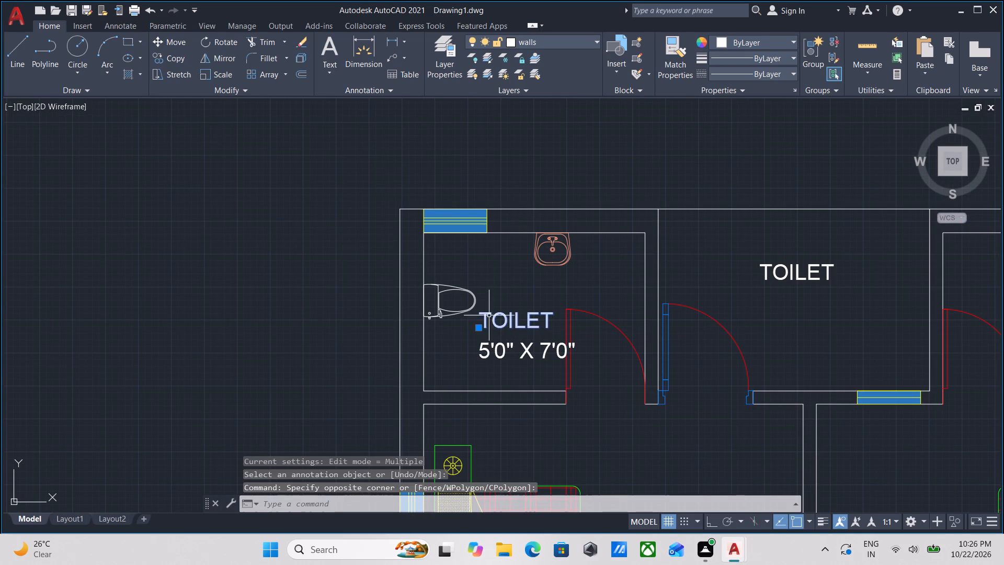
{"action": "left_click", "coordinate": [477, 328]}
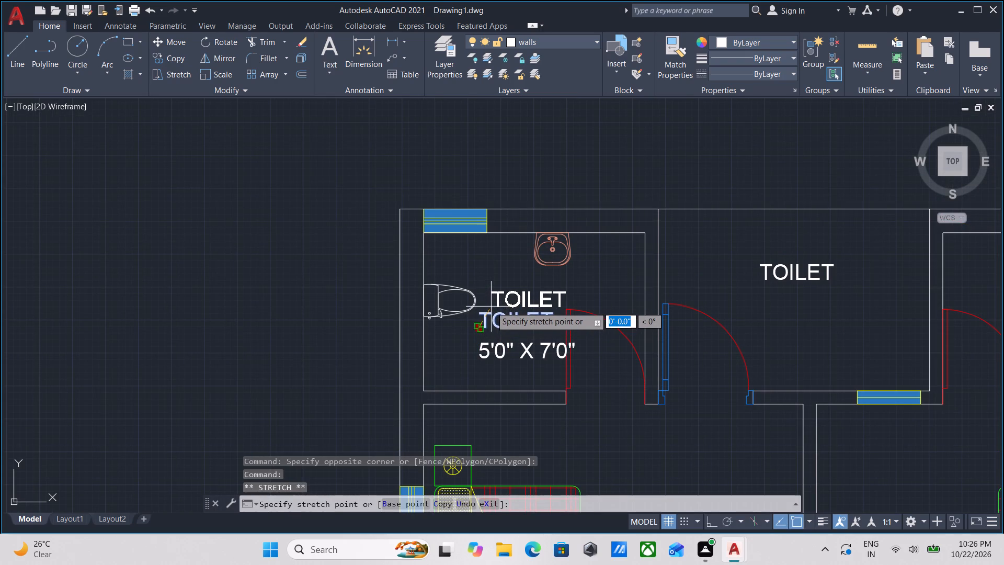
{"action": "left_click", "coordinate": [491, 301]}
{"action": "key", "text": "Escape"}
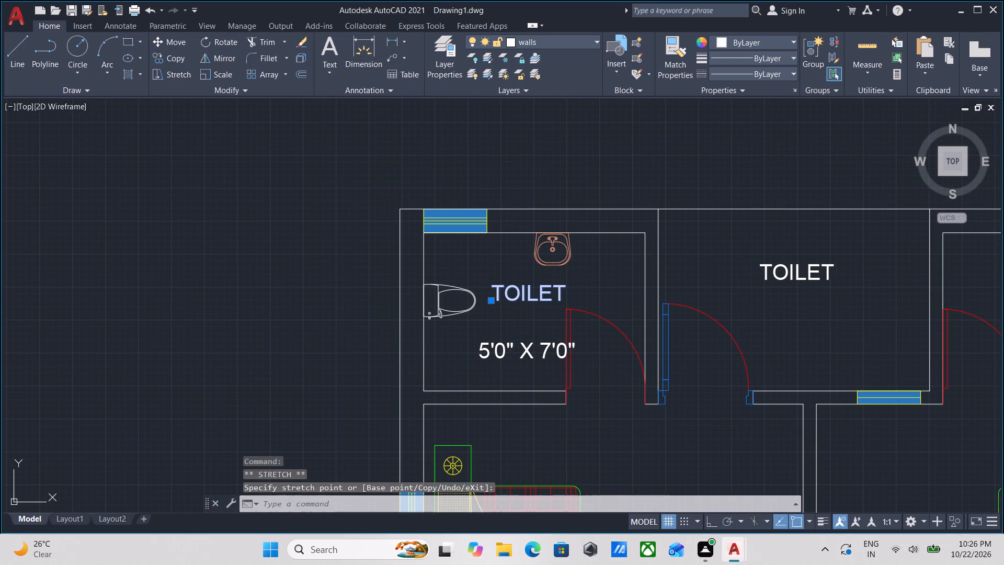
Move the 5'0" X 7'0" size text up so it sits directly beneath the TOILET label.
{"action": "left_click", "coordinate": [510, 372]}
{"action": "left_click", "coordinate": [494, 341]}
{"action": "left_click", "coordinate": [480, 358]}
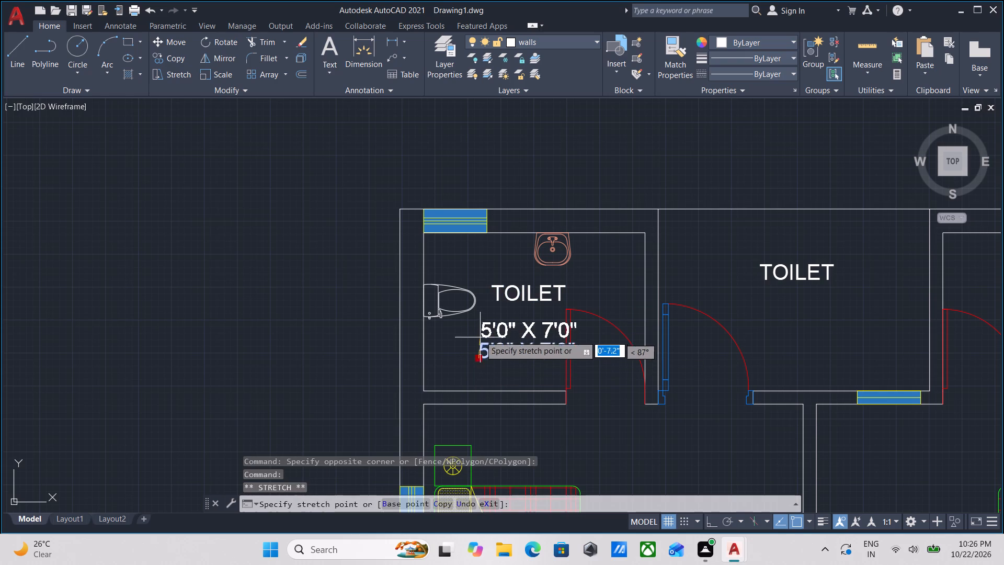
{"action": "left_click", "coordinate": [482, 325]}
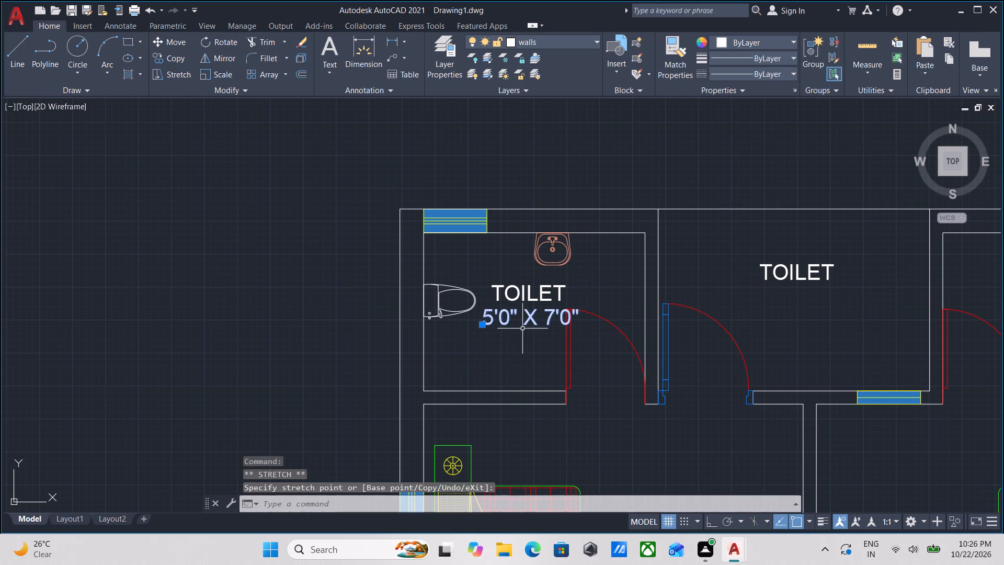
{"action": "key", "text": "Escape"}
Copy the 5'0" X 7'0" size text into the opposite bathroom, directly beneath its TOILET label.
{"action": "middle_click_drag", "start_coordinate": [522, 327], "coordinate": [466, 380]}
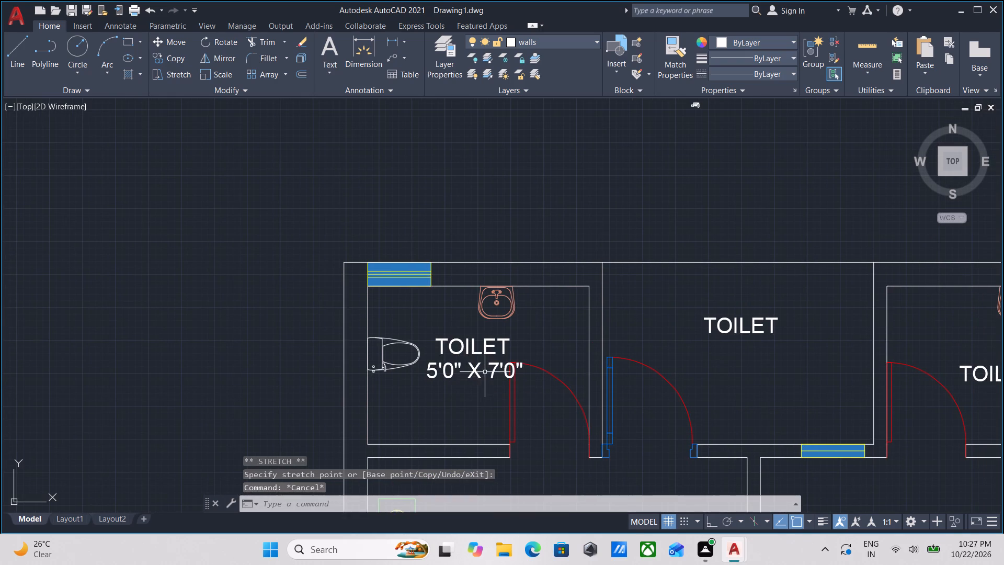
{"action": "left_click", "coordinate": [471, 397]}
{"action": "left_click", "coordinate": [440, 361]}
{"action": "middle_click_drag", "start_coordinate": [455, 388], "coordinate": [409, 398]}
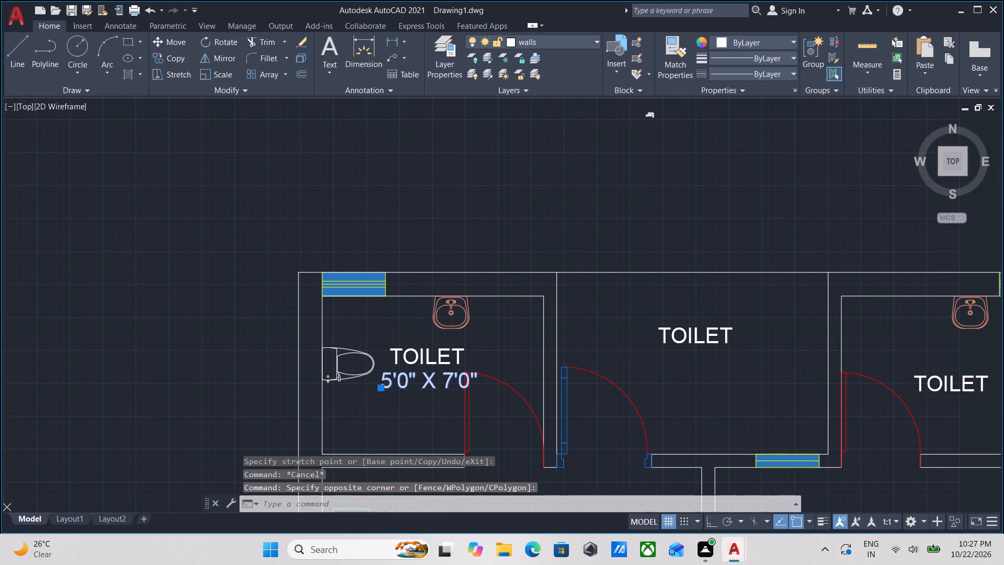
{"action": "key", "text": "c"}
{"action": "key", "text": "o"}
{"action": "key", "text": "Return"}
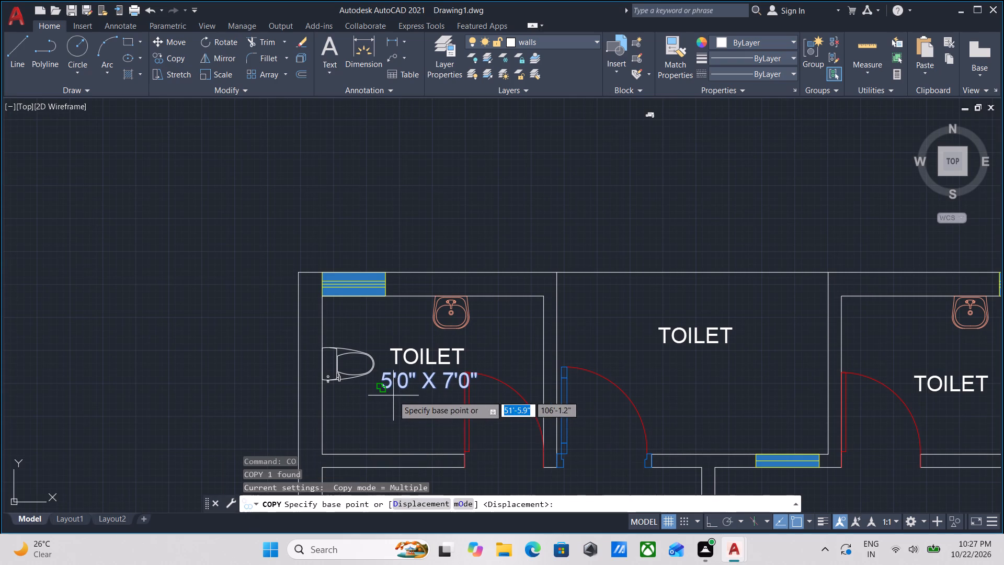
{"action": "left_click", "coordinate": [383, 392]}
{"action": "middle_click_drag", "start_coordinate": [599, 408], "coordinate": [393, 375]}
{"action": "scroll", "coordinate": [507, 383], "scroll_direction": "down", "scroll_amount": 1}
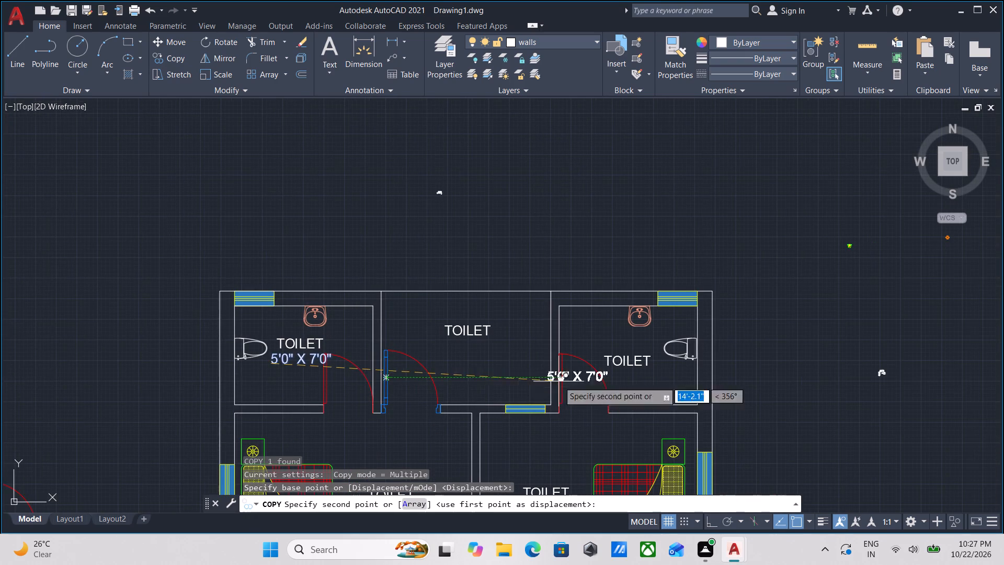
{"action": "scroll", "coordinate": [607, 384], "scroll_direction": "up", "scroll_amount": 2}
{"action": "left_click", "coordinate": [607, 381]}
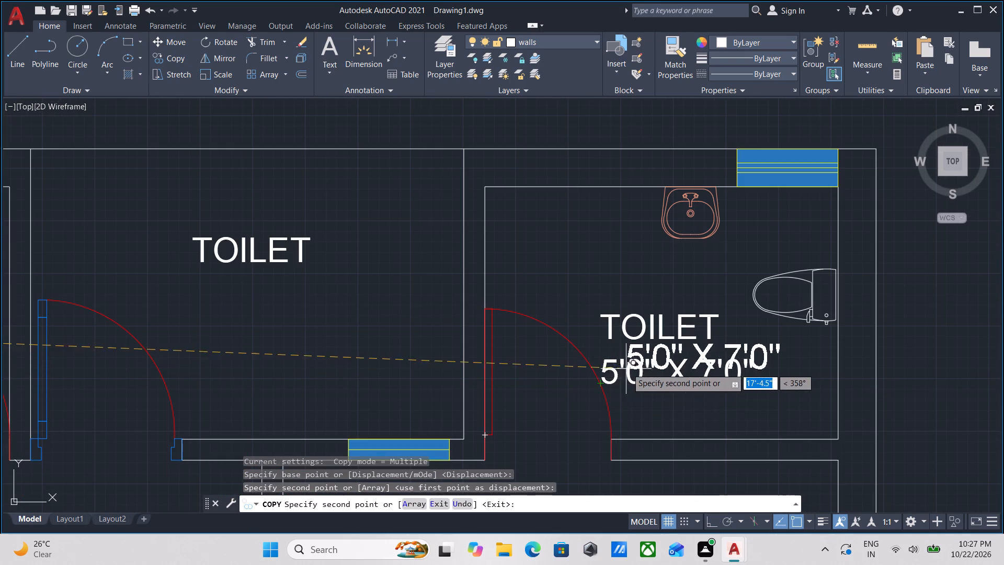
{"action": "key", "text": "Escape"}
Shift the opposite bathroom's TOILET label slightly right to centre it above the size text.
{"action": "scroll", "coordinate": [633, 336], "scroll_direction": "up", "scroll_amount": 1}
{"action": "left_click", "coordinate": [645, 320]}
{"action": "left_click", "coordinate": [604, 330]}
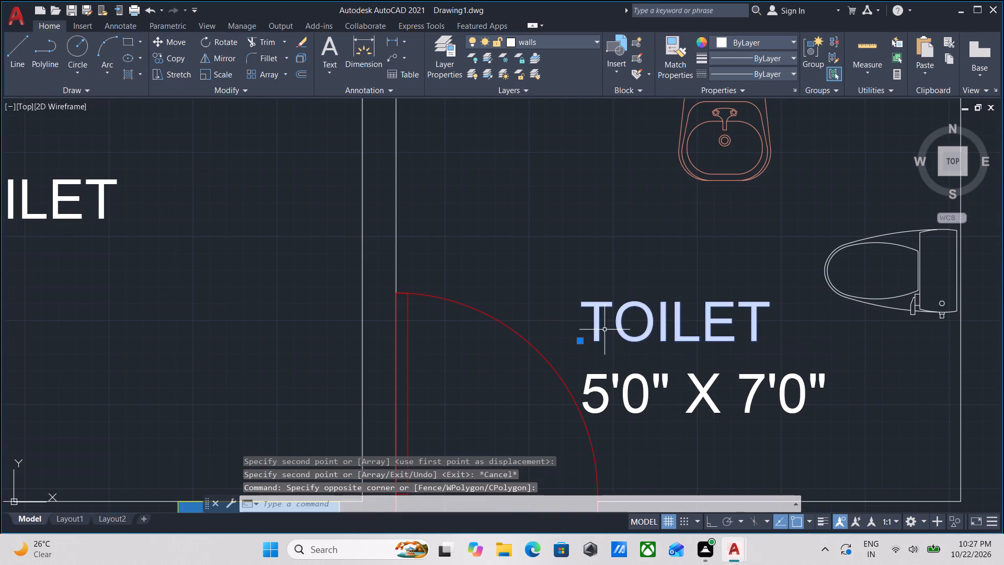
{"action": "left_click", "coordinate": [579, 342]}
{"action": "left_click", "coordinate": [621, 340]}
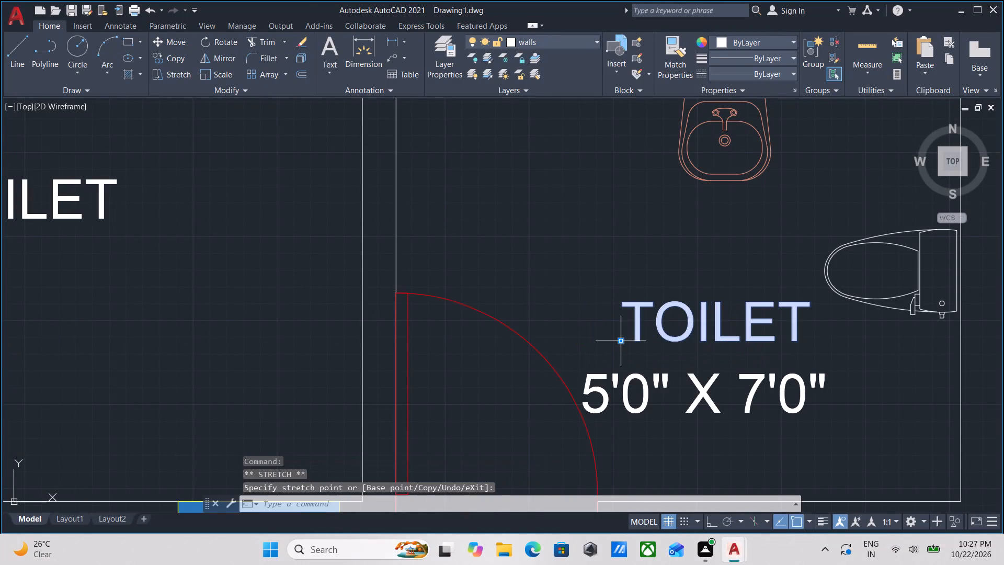
{"action": "scroll", "coordinate": [621, 340], "scroll_direction": "down", "scroll_amount": 2}
{"action": "key", "text": "Escape"}
Change the left bedroom's TOILET label to BEDROOM1.
{"action": "scroll", "coordinate": [644, 376], "scroll_direction": "down", "scroll_amount": 1}
{"action": "middle_click_drag", "start_coordinate": [644, 376], "coordinate": [648, 384]}
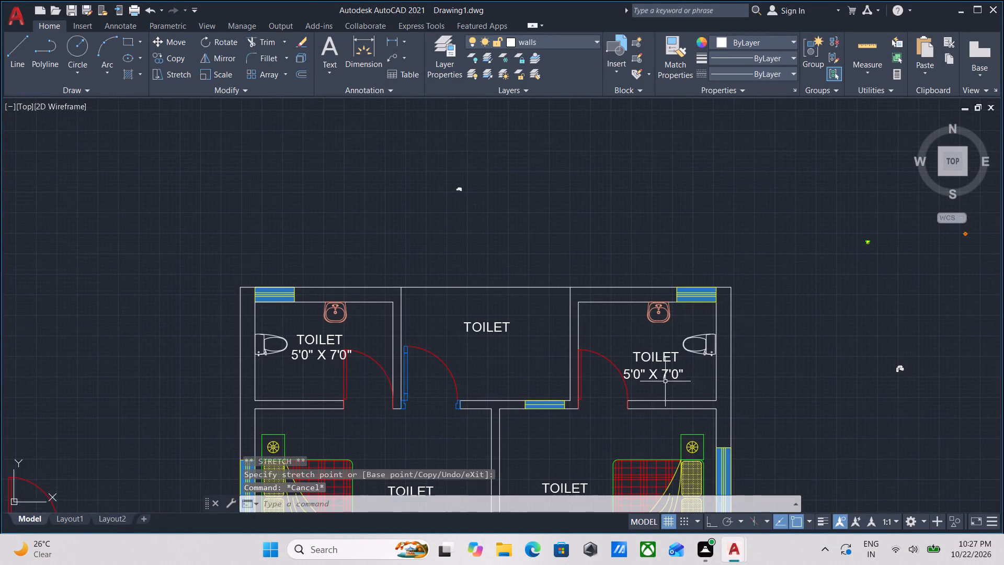
{"action": "scroll", "coordinate": [665, 381], "scroll_direction": "down", "scroll_amount": 1}
{"action": "middle_click_drag", "start_coordinate": [665, 381], "coordinate": [672, 349]}
{"action": "middle_click_drag", "start_coordinate": [662, 363], "coordinate": [641, 243]}
{"action": "scroll", "coordinate": [568, 320], "scroll_direction": "up", "scroll_amount": 1}
{"action": "middle_click_drag", "start_coordinate": [489, 306], "coordinate": [627, 275]}
{"action": "scroll", "coordinate": [551, 272], "scroll_direction": "up", "scroll_amount": 2}
{"action": "scroll", "coordinate": [597, 265], "scroll_direction": "down", "scroll_amount": 2}
{"action": "middle_click_drag", "start_coordinate": [597, 265], "coordinate": [611, 307]}
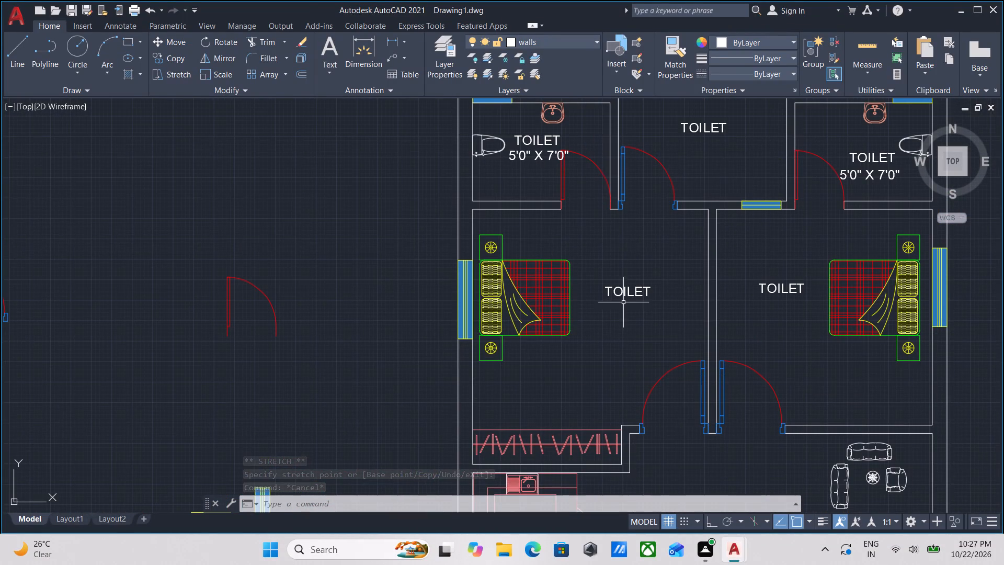
{"action": "left_click", "coordinate": [663, 311]}
{"action": "left_click", "coordinate": [586, 272]}
{"action": "scroll", "coordinate": [599, 279], "scroll_direction": "up", "scroll_amount": 1}
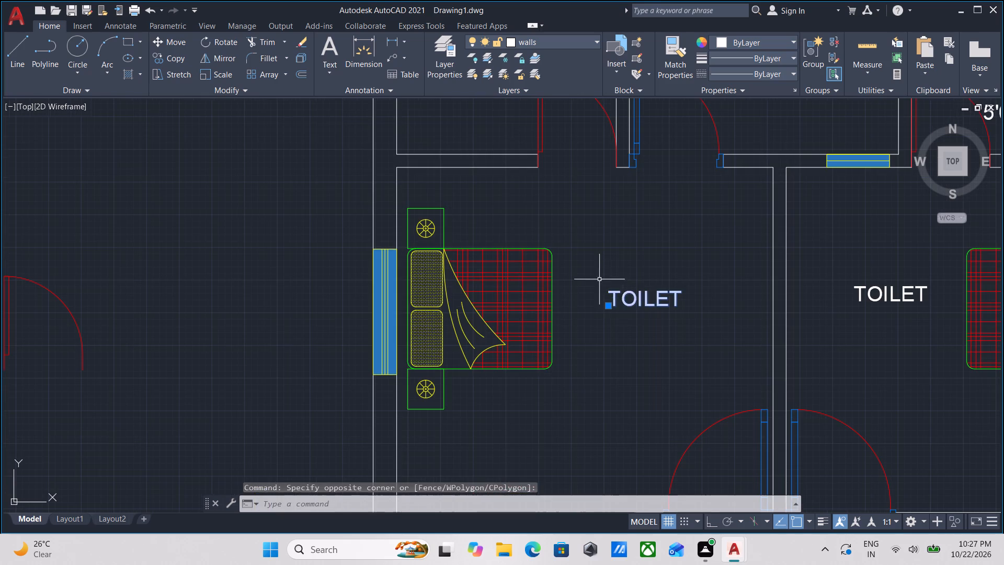
{"action": "left_click", "coordinate": [640, 293]}
{"action": "left_click", "coordinate": [632, 298]}
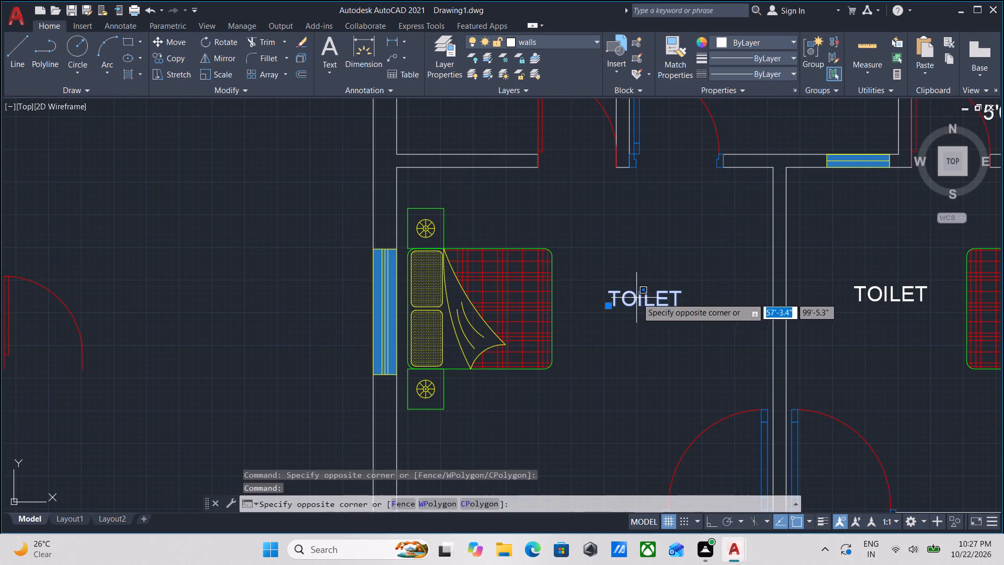
{"action": "double_click", "coordinate": [637, 297]}
{"action": "scroll", "coordinate": [637, 297], "scroll_direction": "up", "scroll_amount": 3}
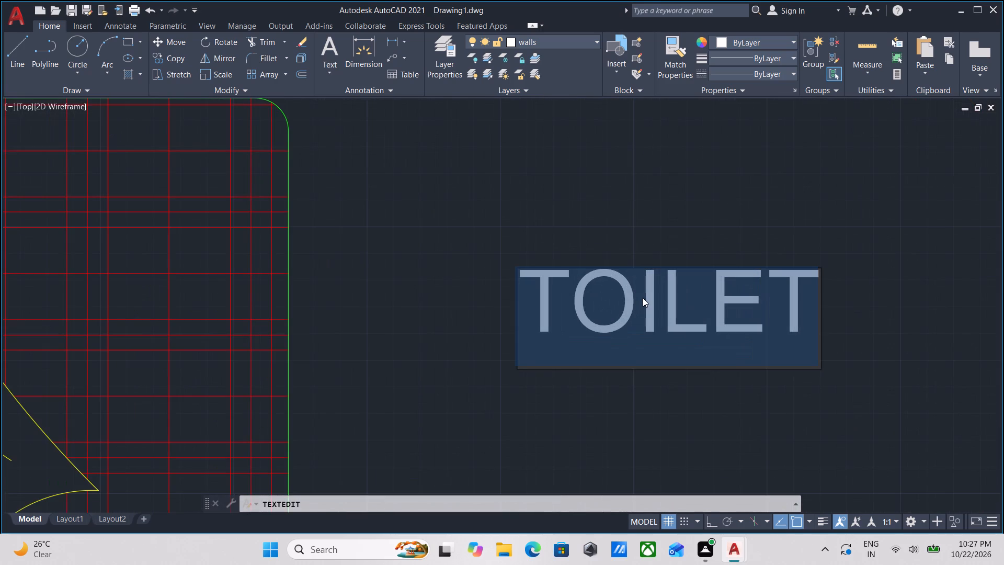
{"action": "type", "text": "BED"}
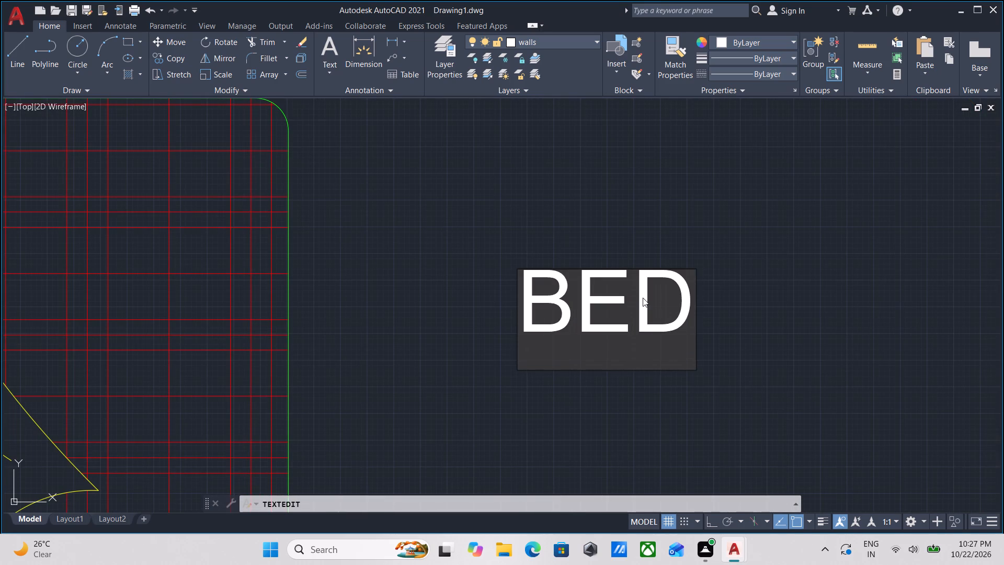
{"action": "type", "text": "ROOM1"}
{"action": "key", "text": "space"}
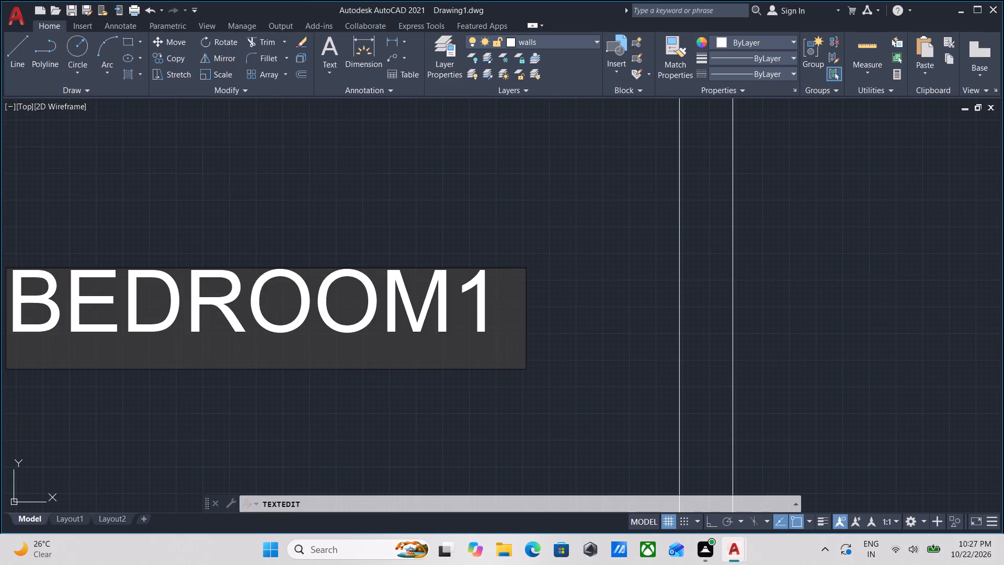
{"action": "key", "text": "Return"}
{"action": "key", "text": "Return"}
{"action": "scroll", "coordinate": [643, 298], "scroll_direction": "down", "scroll_amount": 4}
{"action": "middle_click_drag", "start_coordinate": [621, 310], "coordinate": [571, 351]}
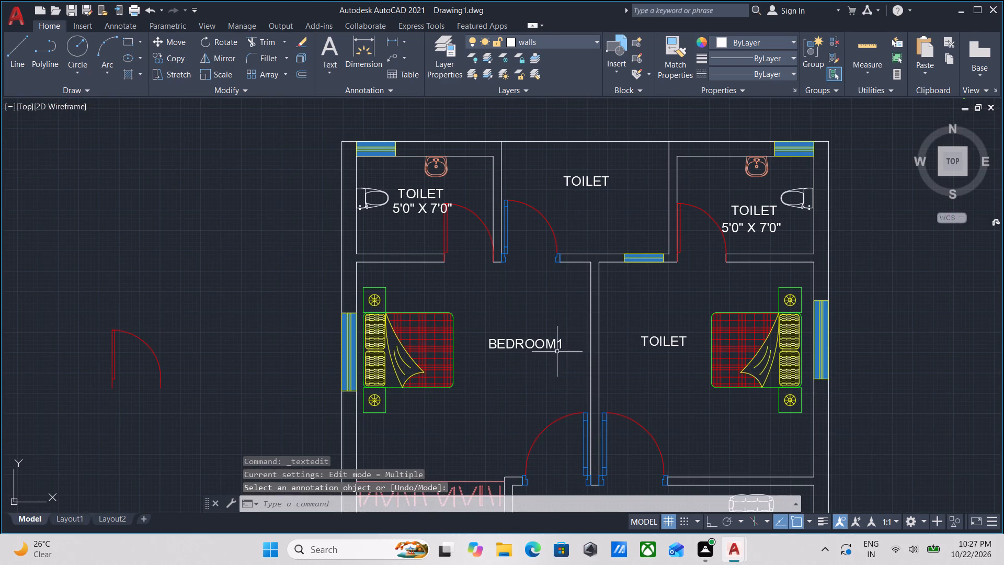
{"action": "left_click_drag", "start_coordinate": [543, 369], "coordinate": [528, 354]}
{"action": "left_click", "coordinate": [492, 326]}
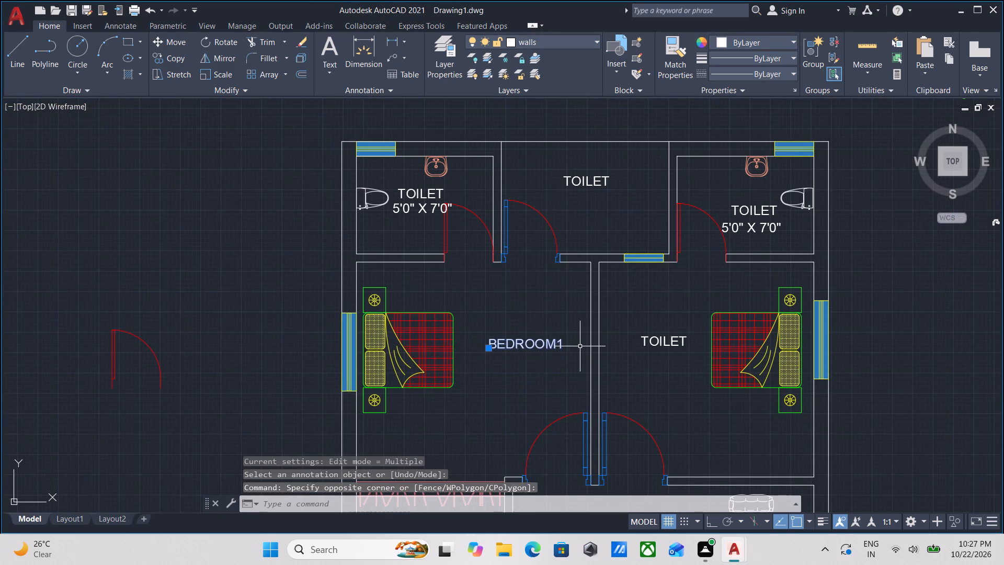
{"action": "key", "text": "Escape"}
Change the TOILET label in the right bedroom to BEDROOM2.
{"action": "double_click", "coordinate": [667, 342]}
{"action": "scroll", "coordinate": [667, 342], "scroll_direction": "up", "scroll_amount": 1}
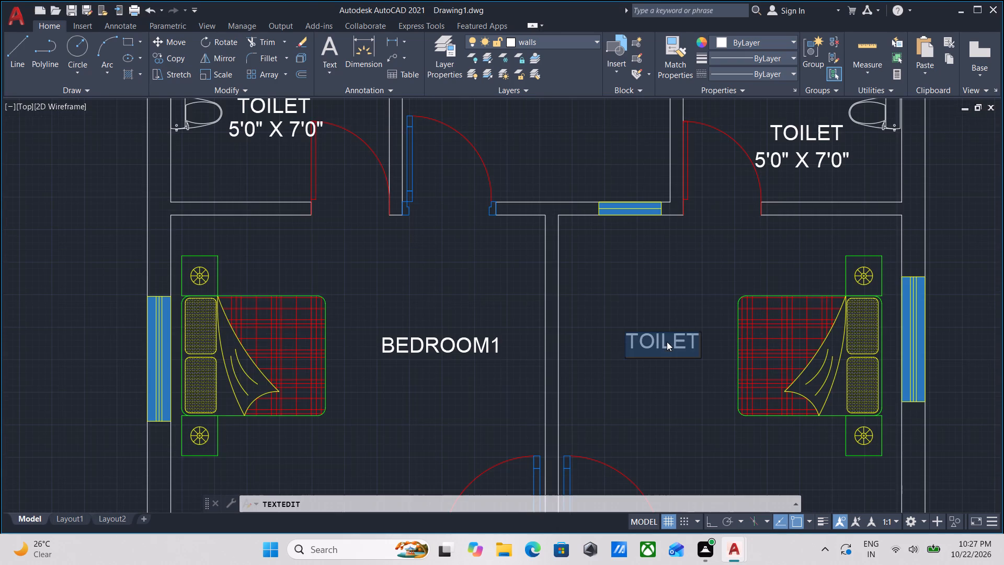
{"action": "type", "text": "BEDROO"}
{"action": "type", "text": "M12"}
{"action": "key", "text": "BackSpace"}
{"action": "key", "text": "BackSpace"}
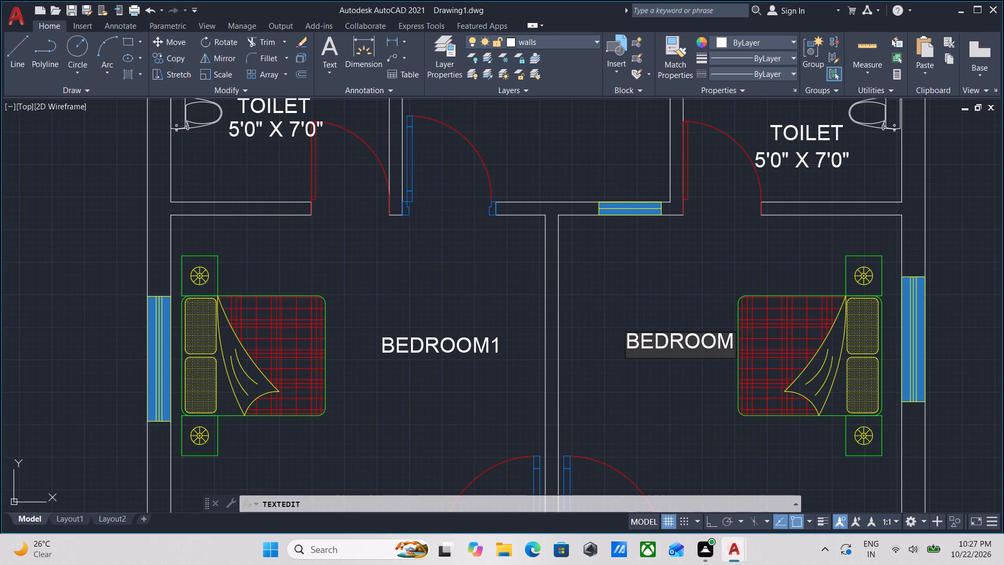
{"action": "key", "text": "2"}
{"action": "key", "text": "Return"}
{"action": "key", "text": "Return"}
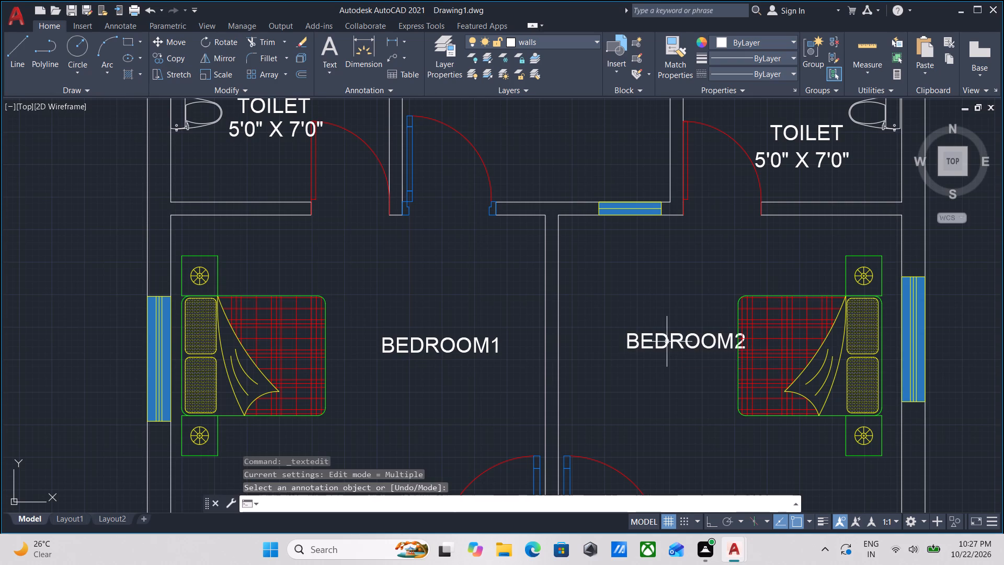
Move the BEDROOM2 label slightly left, clear of the bed and between it and the dividing wall.
{"action": "left_click", "coordinate": [684, 361]}
{"action": "left_click", "coordinate": [653, 323]}
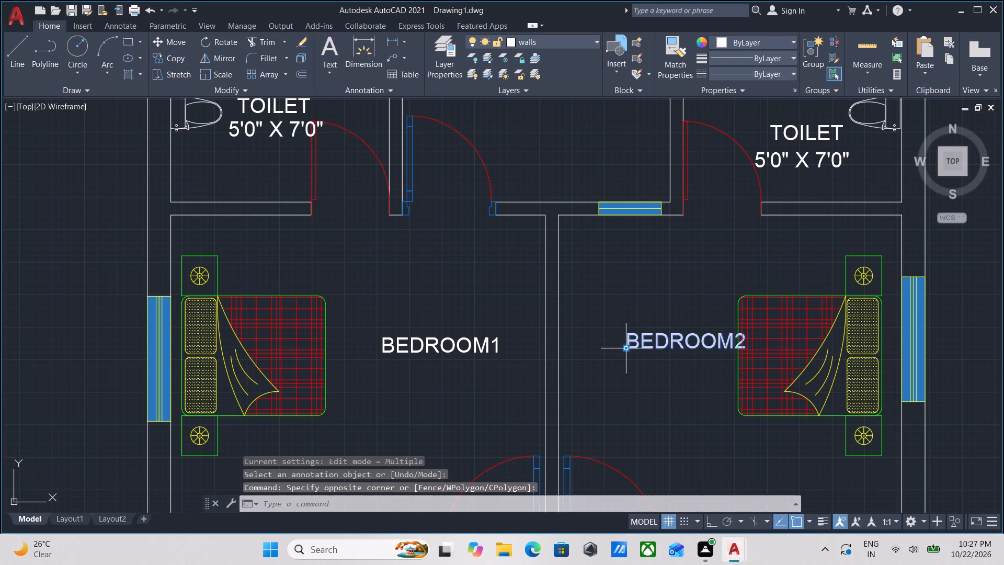
{"action": "left_click", "coordinate": [629, 347]}
{"action": "left_click", "coordinate": [594, 347]}
{"action": "key", "text": "Escape"}
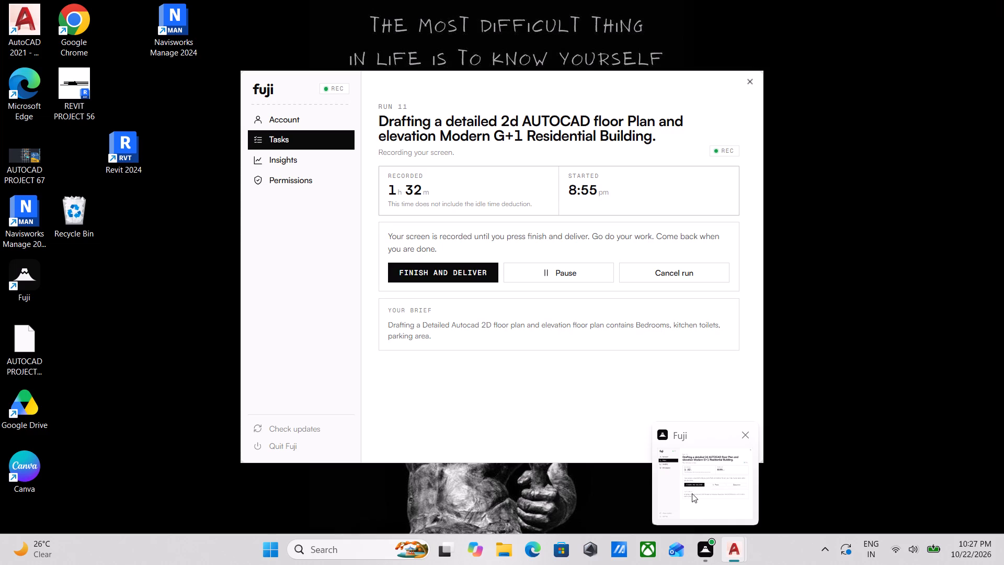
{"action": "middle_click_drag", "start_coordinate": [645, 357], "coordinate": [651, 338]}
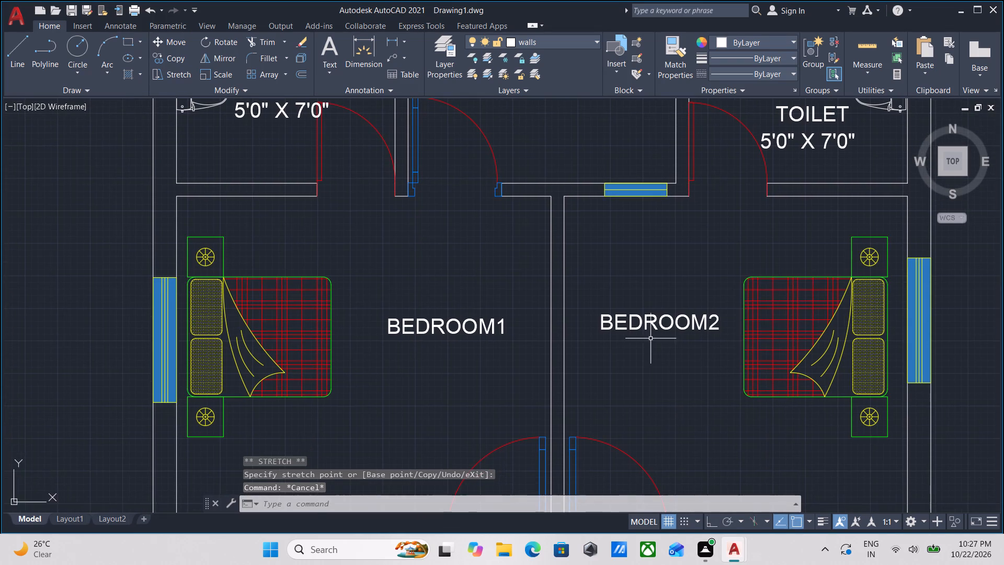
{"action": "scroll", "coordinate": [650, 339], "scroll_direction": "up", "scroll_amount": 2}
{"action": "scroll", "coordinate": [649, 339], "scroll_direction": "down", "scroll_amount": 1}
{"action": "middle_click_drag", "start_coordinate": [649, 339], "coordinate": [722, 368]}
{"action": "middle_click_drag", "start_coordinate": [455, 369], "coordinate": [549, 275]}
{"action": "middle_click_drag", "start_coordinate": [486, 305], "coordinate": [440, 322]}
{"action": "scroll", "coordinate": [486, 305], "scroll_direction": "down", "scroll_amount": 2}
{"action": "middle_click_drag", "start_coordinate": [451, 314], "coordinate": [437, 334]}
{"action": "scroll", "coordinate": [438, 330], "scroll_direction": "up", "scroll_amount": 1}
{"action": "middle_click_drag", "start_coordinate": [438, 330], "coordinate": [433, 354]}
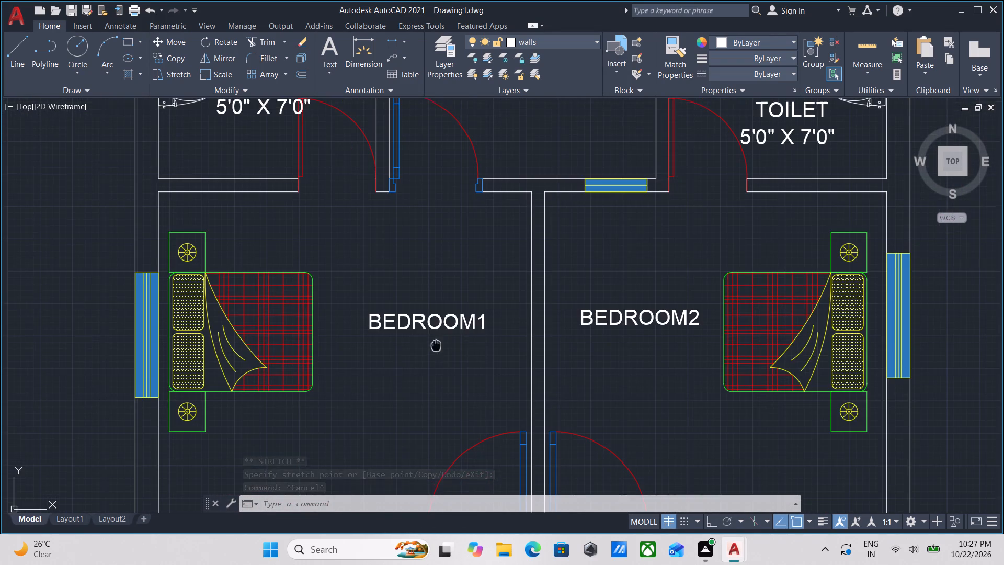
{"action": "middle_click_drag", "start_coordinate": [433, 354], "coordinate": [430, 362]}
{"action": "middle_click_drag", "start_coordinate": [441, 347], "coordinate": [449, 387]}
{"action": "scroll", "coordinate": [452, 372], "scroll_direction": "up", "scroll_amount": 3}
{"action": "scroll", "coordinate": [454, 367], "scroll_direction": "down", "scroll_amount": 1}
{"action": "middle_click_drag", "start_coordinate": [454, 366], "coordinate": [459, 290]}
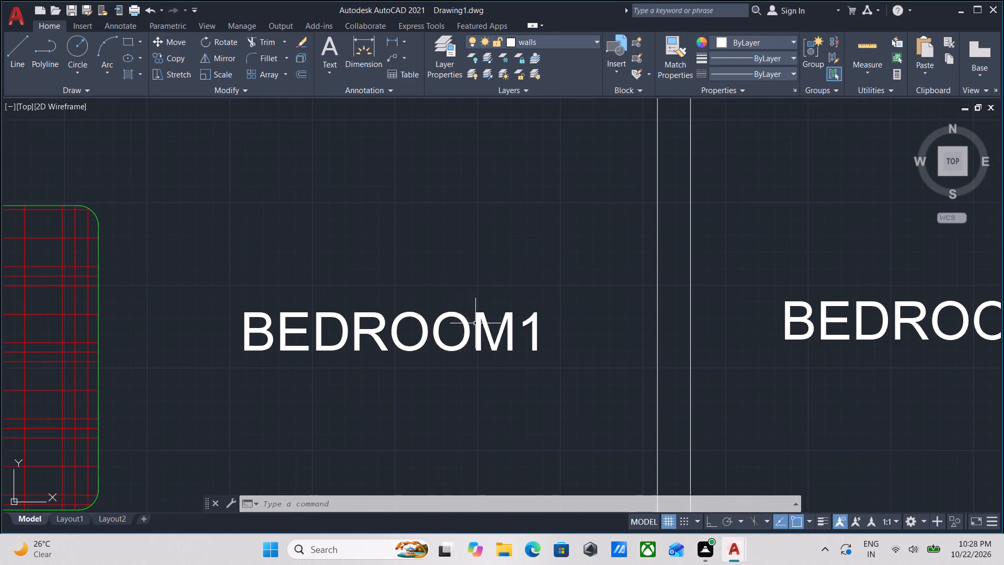
Copy the BEDROOM1 label straight down about 12 inches with Ortho on, directly beneath the original.
{"action": "scroll", "coordinate": [490, 390], "scroll_direction": "down", "scroll_amount": 2}
{"action": "middle_click_drag", "start_coordinate": [490, 360], "coordinate": [503, 333]}
{"action": "left_click_drag", "start_coordinate": [518, 360], "coordinate": [494, 337]}
{"action": "left_click", "coordinate": [459, 309]}
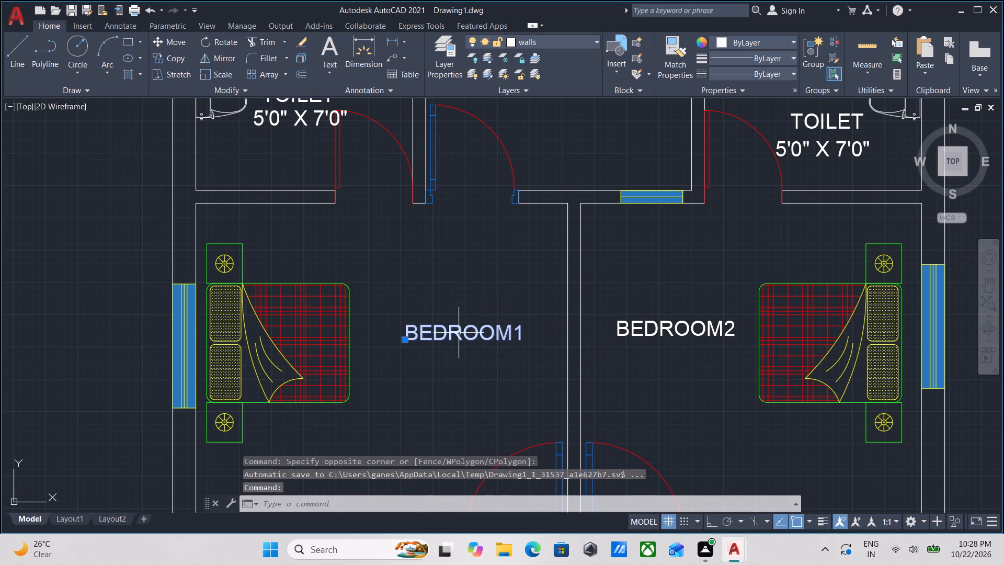
{"action": "type", "text": "CO"}
{"action": "key", "text": "Return"}
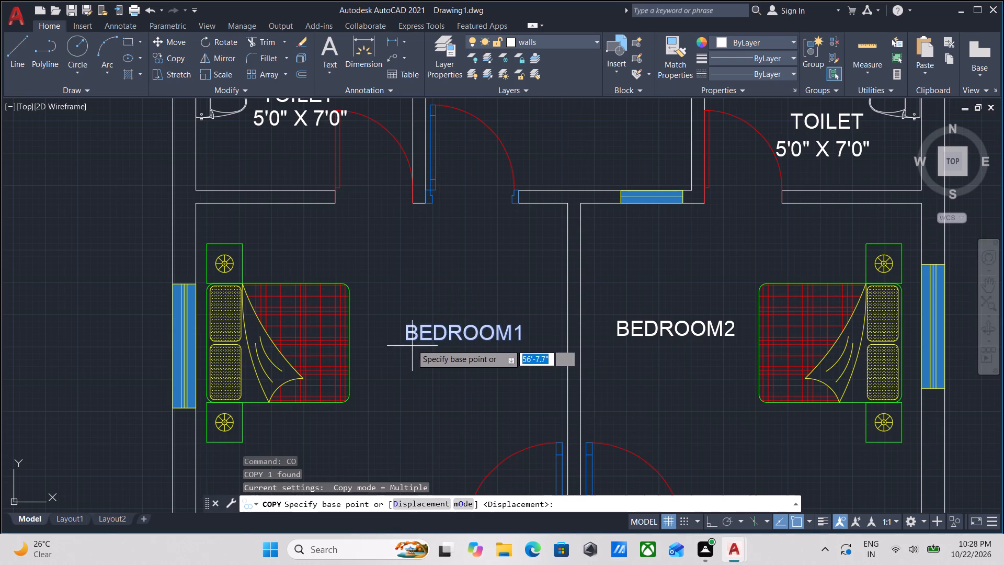
{"action": "left_click", "coordinate": [408, 342]}
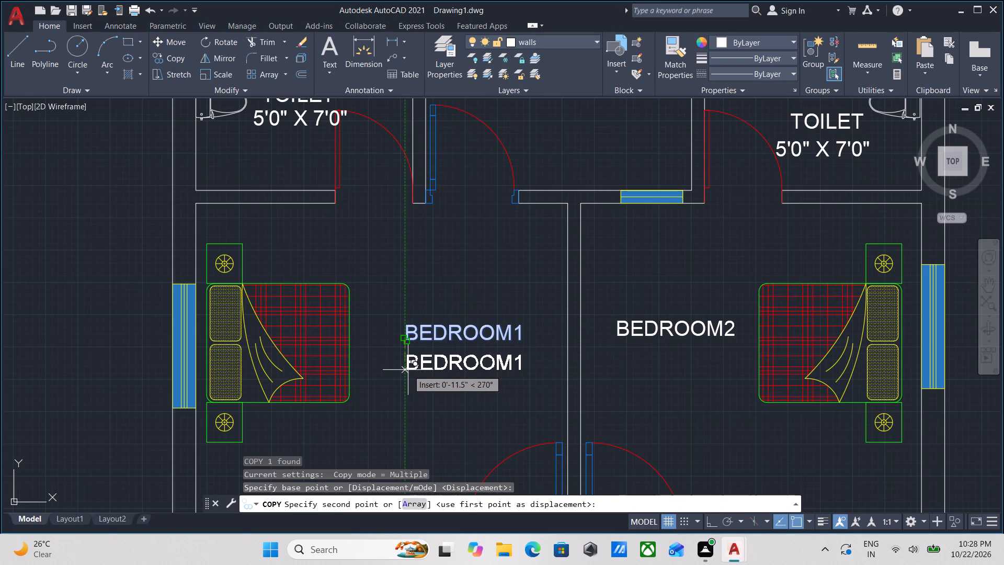
{"action": "key", "text": "F8"}
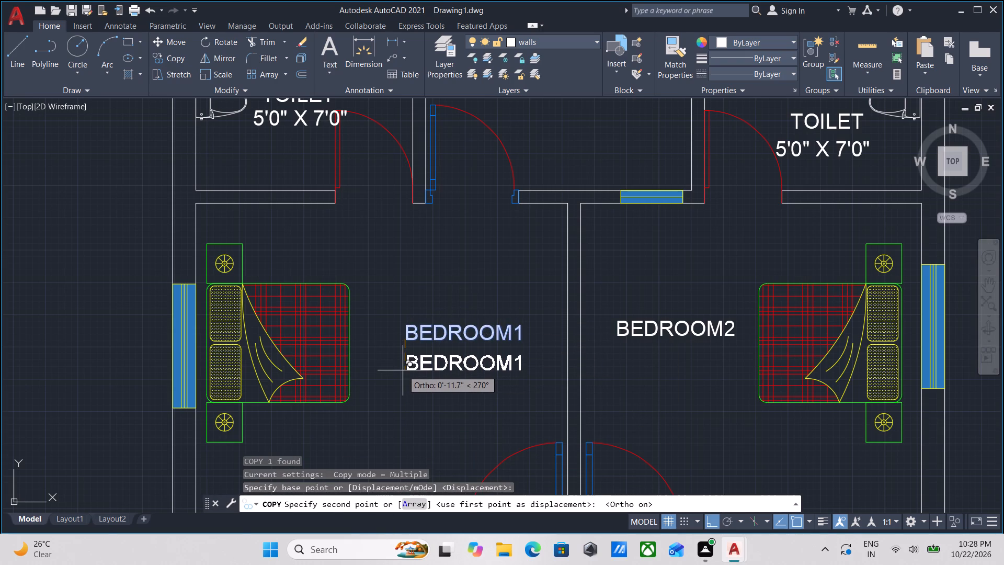
{"action": "left_click", "coordinate": [403, 370]}
{"action": "key", "text": "Escape"}
Copy the BEDROOM2 label straight down about 11 inches, directly beneath the original.
{"action": "left_click_drag", "start_coordinate": [642, 368], "coordinate": [641, 348]}
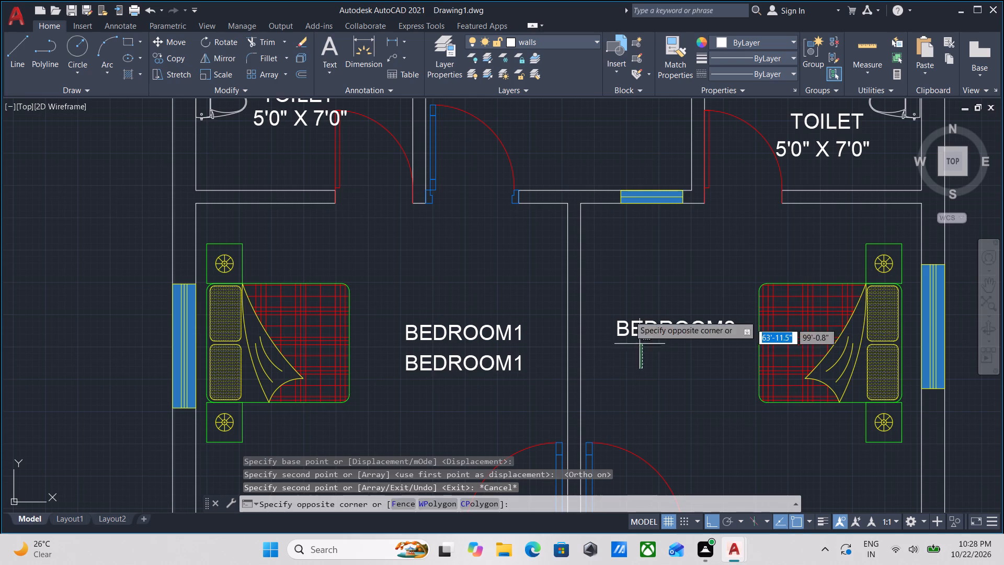
{"action": "left_click", "coordinate": [622, 297]}
{"action": "type", "text": "CO"}
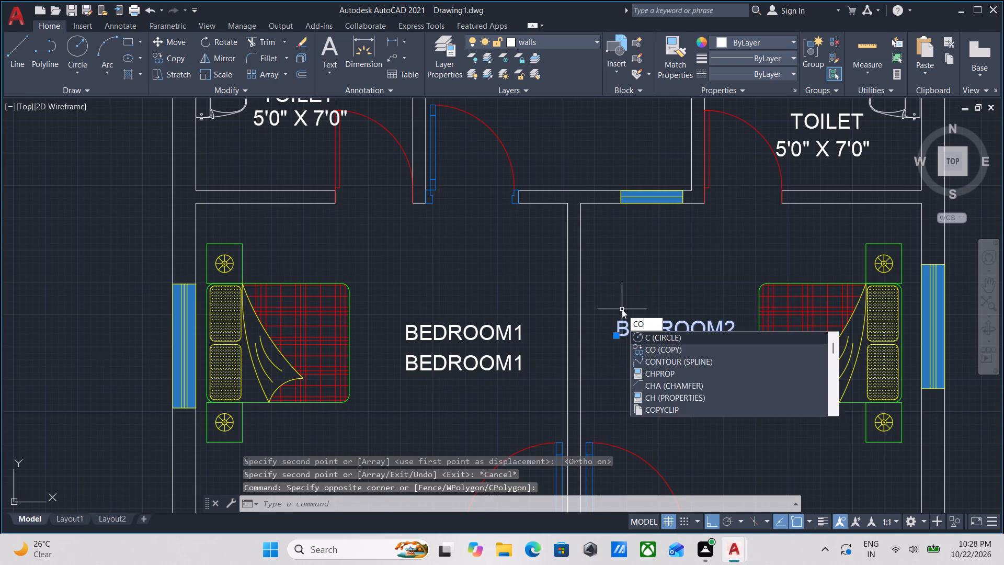
{"action": "key", "text": "Return"}
{"action": "left_click", "coordinate": [611, 333]}
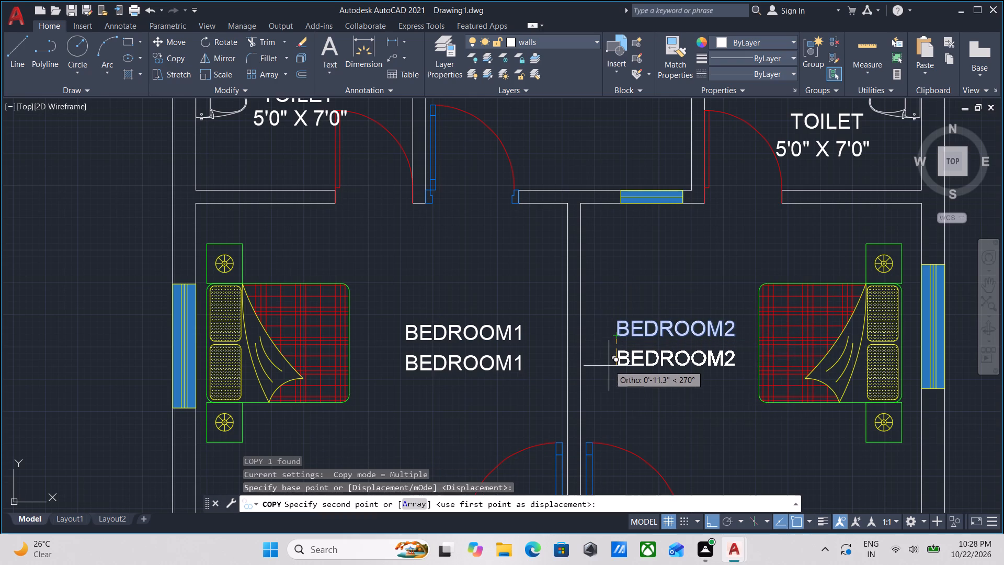
{"action": "left_click", "coordinate": [609, 366]}
{"action": "key", "text": "Escape"}
Measure the left bedroom's width and depth with the quick Measure tool.
{"action": "middle_click_drag", "start_coordinate": [464, 347], "coordinate": [534, 300]}
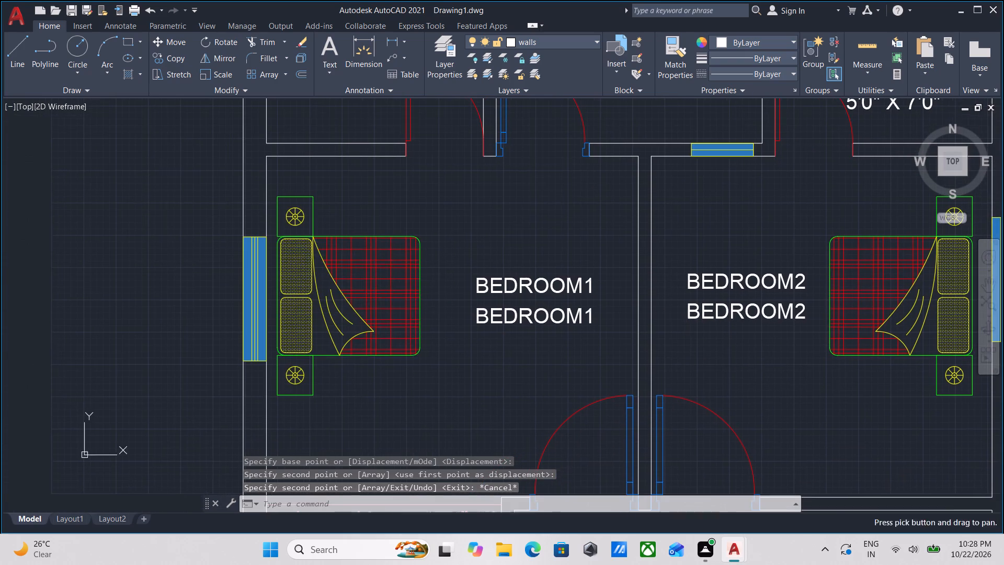
{"action": "type", "text": "MEA"}
{"action": "key", "text": "Return"}
{"action": "scroll", "coordinate": [403, 320], "scroll_direction": "down", "scroll_amount": 1}
{"action": "middle_click_drag", "start_coordinate": [408, 315], "coordinate": [467, 240]}
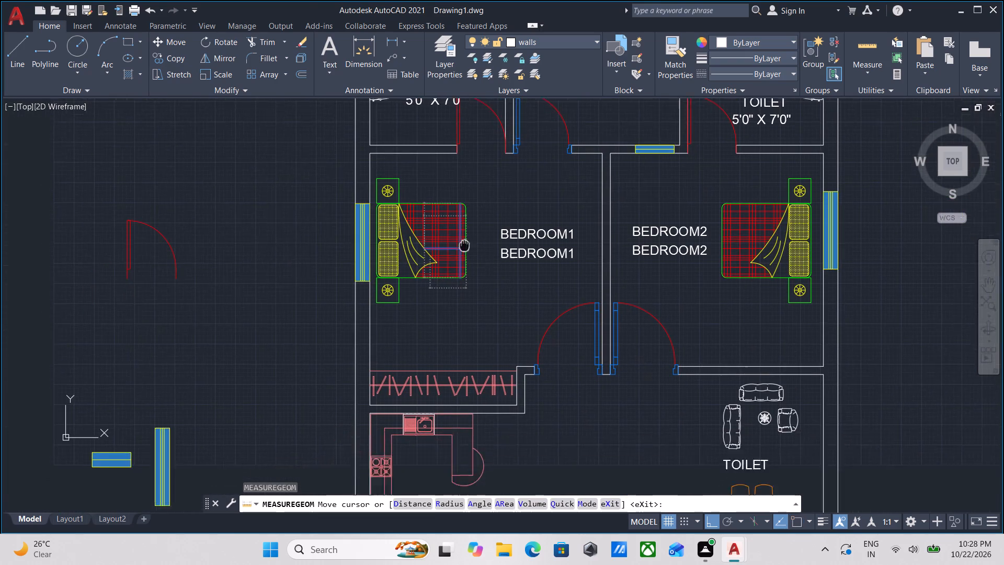
{"action": "middle_click_drag", "start_coordinate": [467, 240], "coordinate": [469, 239]}
{"action": "scroll", "coordinate": [561, 218], "scroll_direction": "down", "scroll_amount": 1}
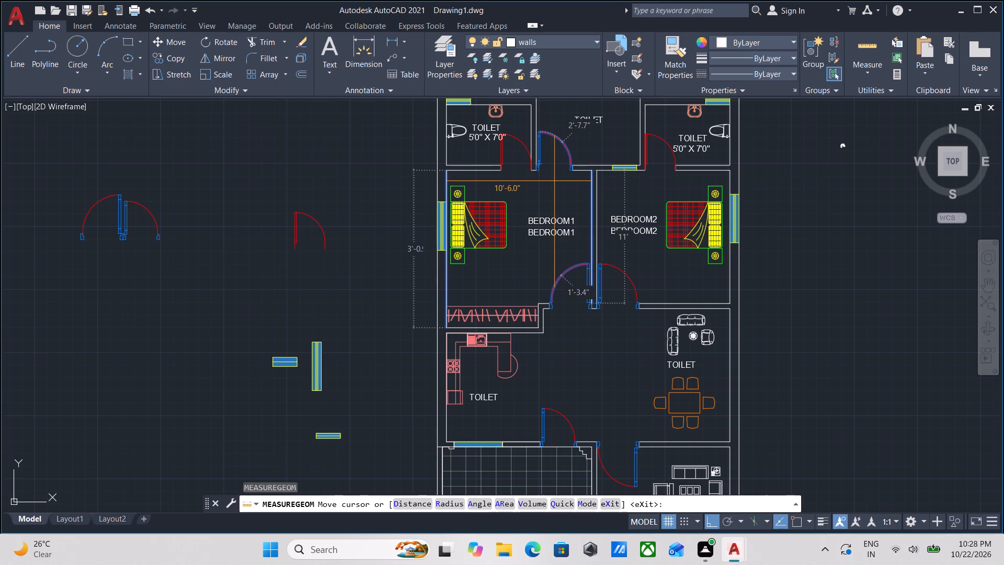
{"action": "key", "text": "Escape"}
Change the lower BEDROOM1 copy to the room size text 12'0" X 13'0".
{"action": "scroll", "coordinate": [555, 225], "scroll_direction": "up", "scroll_amount": 2}
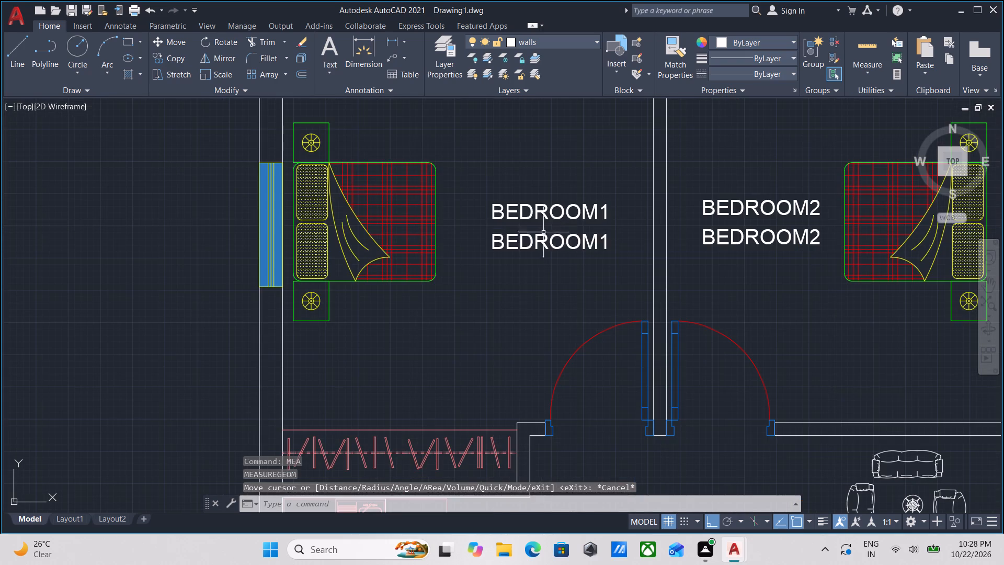
{"action": "double_click", "coordinate": [536, 239]}
{"action": "type", "text": "12"}
{"action": "key", "text": "apostrophe"}
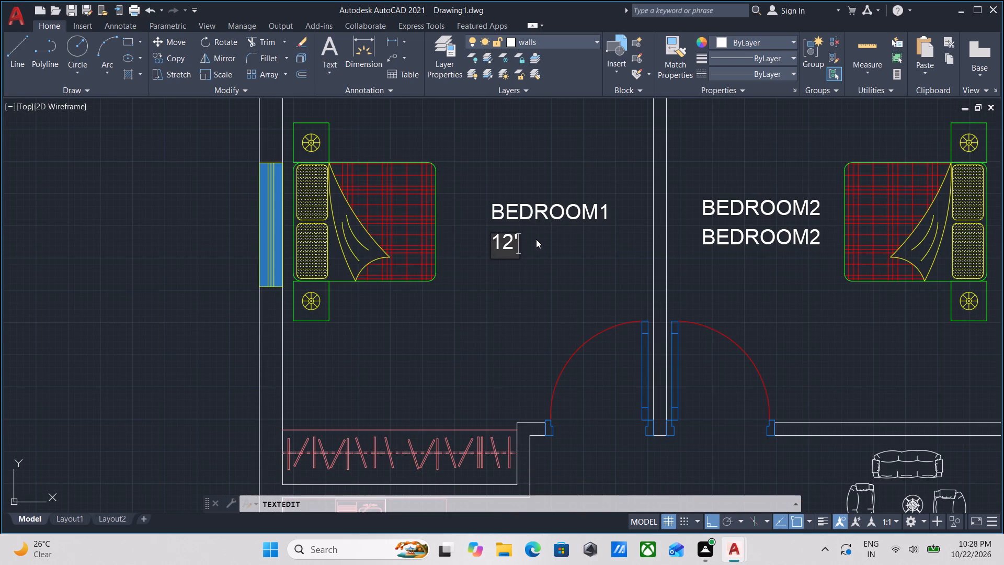
{"action": "key", "text": "0"}
{"action": "key", "text": "shift+quotedbl"}
{"action": "key", "text": "space"}
{"action": "type", "text": "X"}
{"action": "key", "text": "space"}
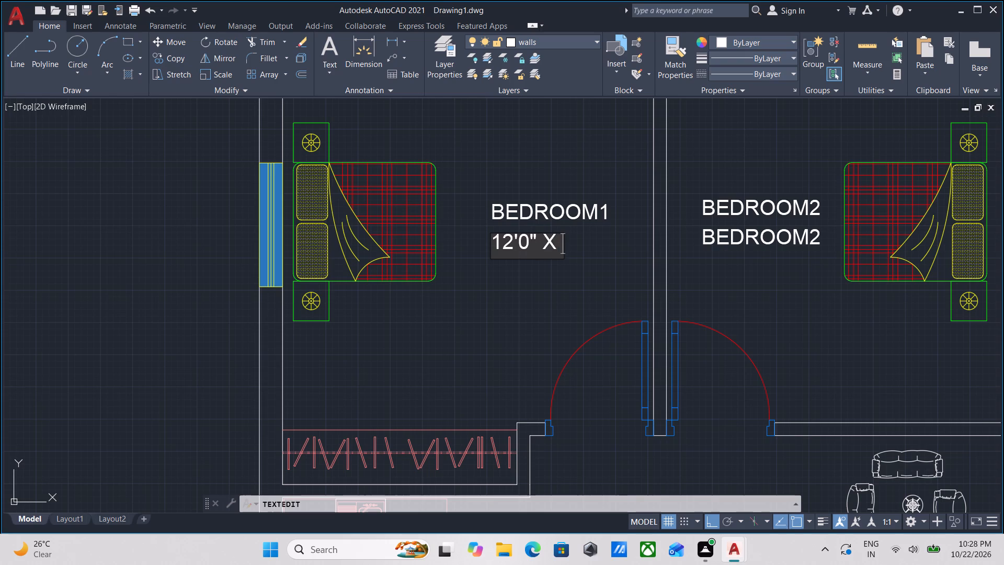
{"action": "type", "text": "13'"}
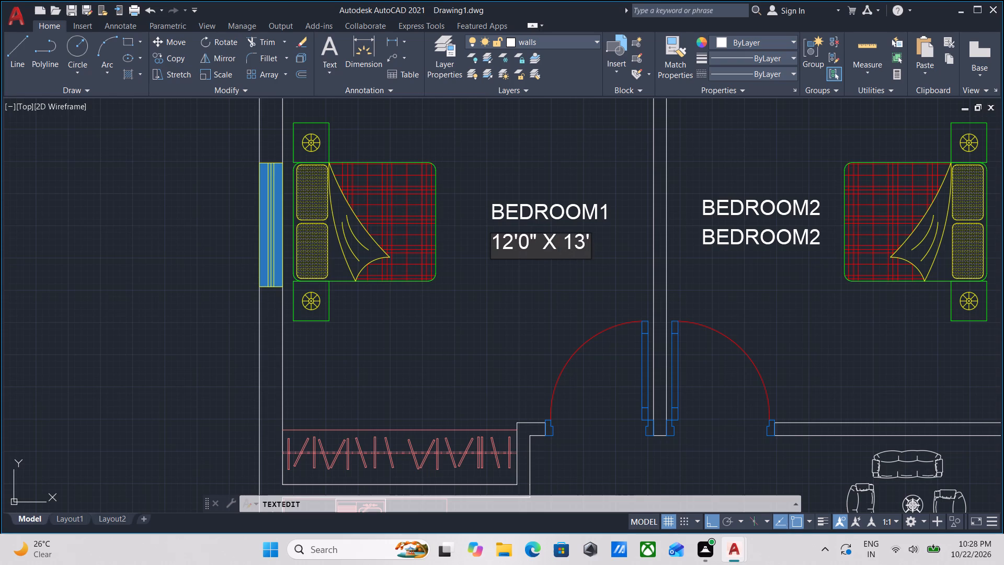
{"action": "key", "text": "0"}
{"action": "key", "text": "shift+quotedbl"}
{"action": "key", "text": "Return"}
{"action": "key", "text": "Return"}
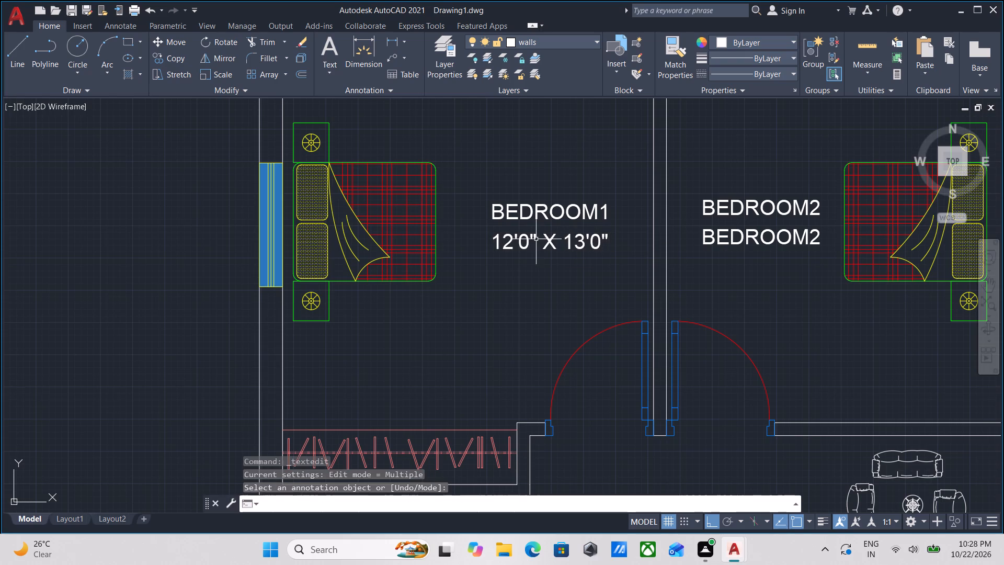
{"action": "scroll", "coordinate": [678, 260], "scroll_direction": "down", "scroll_amount": 1}
{"action": "middle_click_drag", "start_coordinate": [676, 260], "coordinate": [561, 292]}
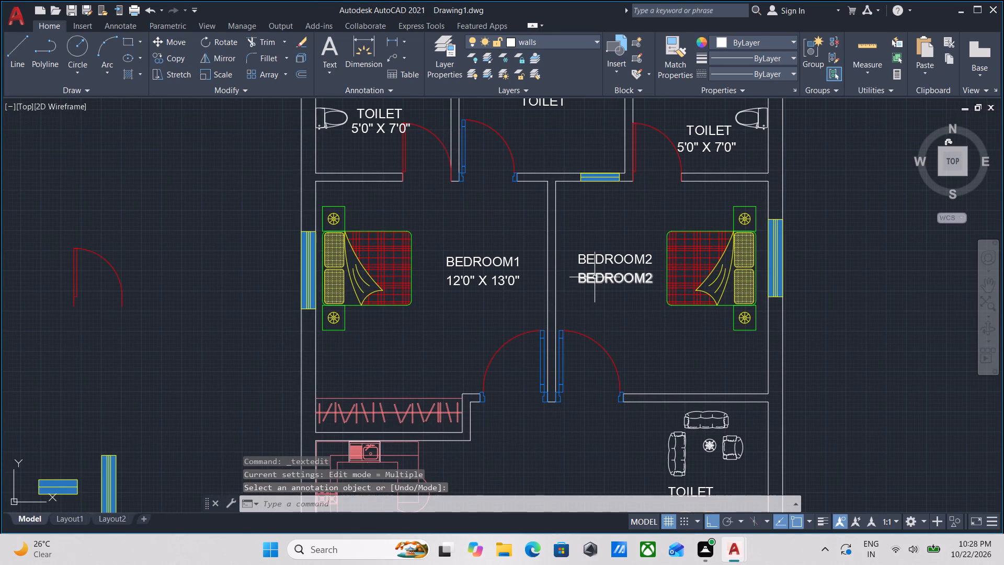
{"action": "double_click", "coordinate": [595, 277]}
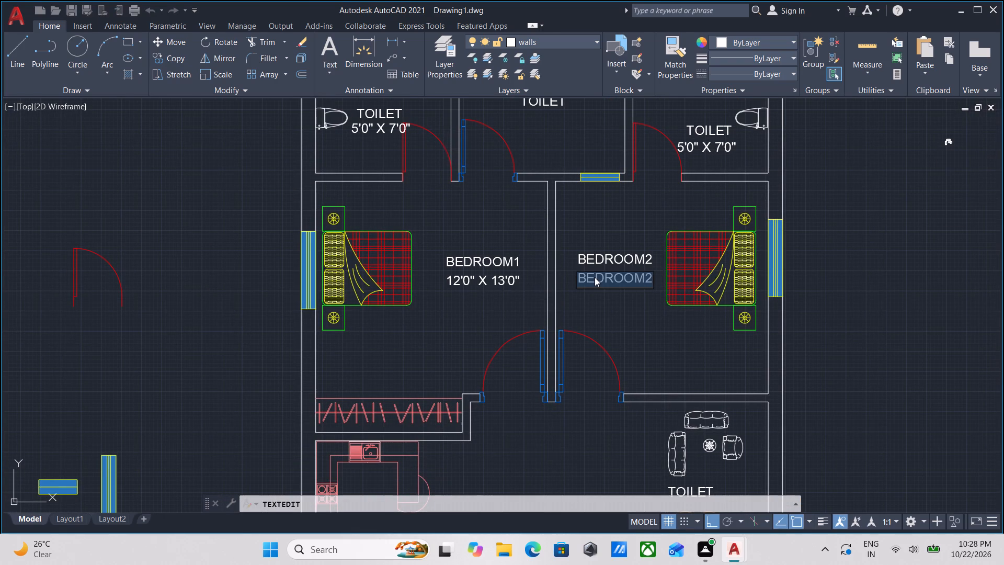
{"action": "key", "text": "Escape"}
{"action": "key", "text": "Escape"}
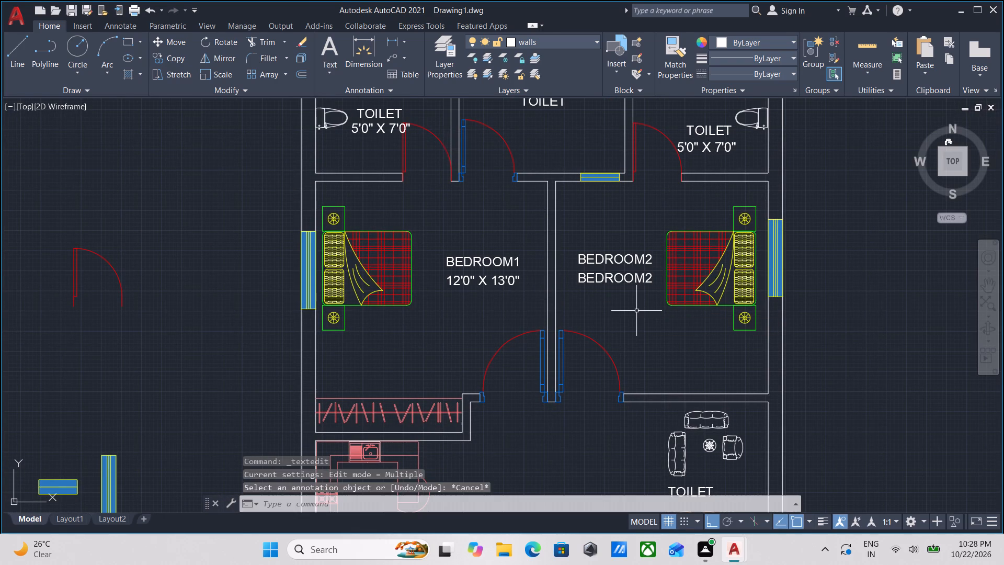
Measure the right bedroom's width and depth with the quick Measure tool.
{"action": "type", "text": "MEA"}
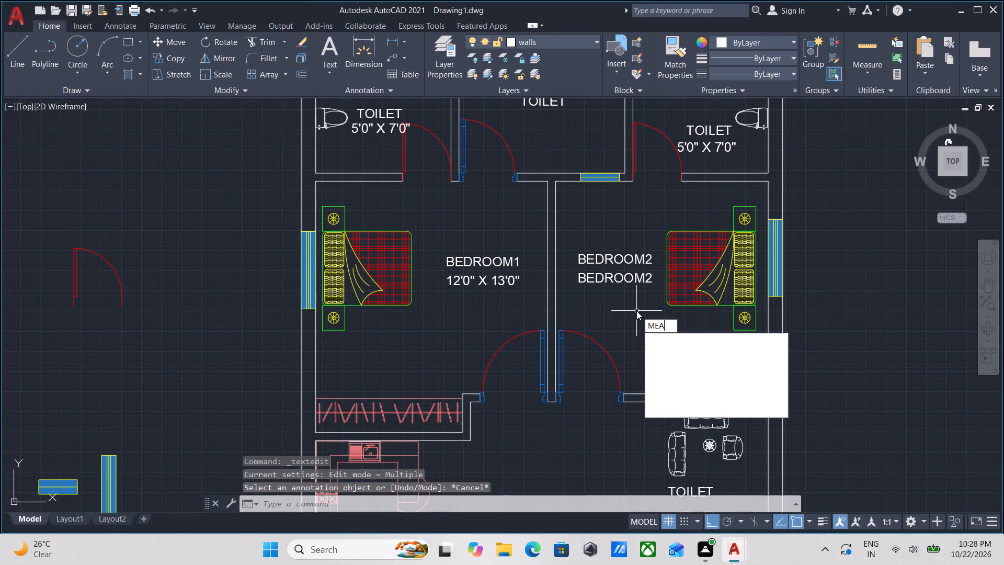
{"action": "key", "text": "Return"}
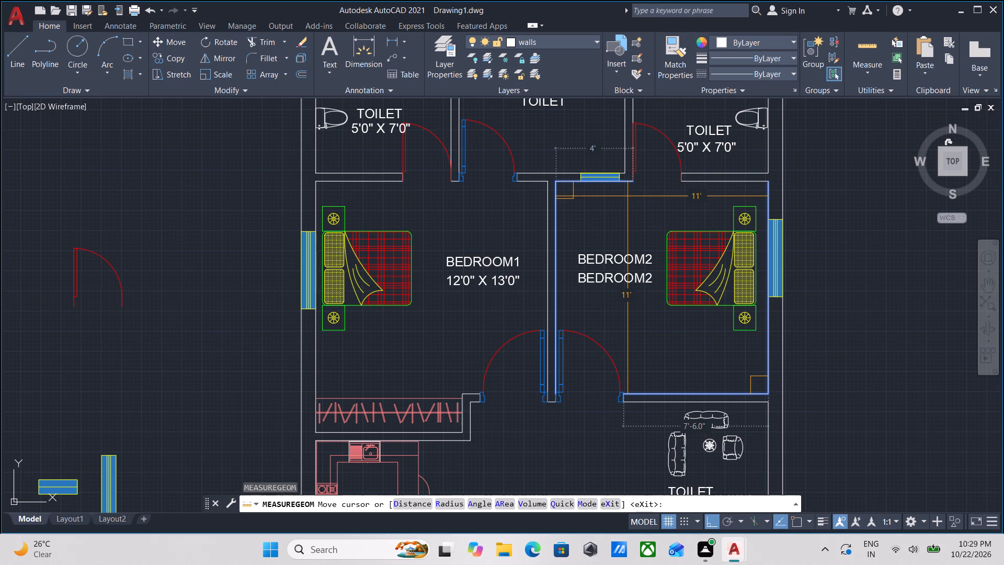
{"action": "key", "text": "Escape"}
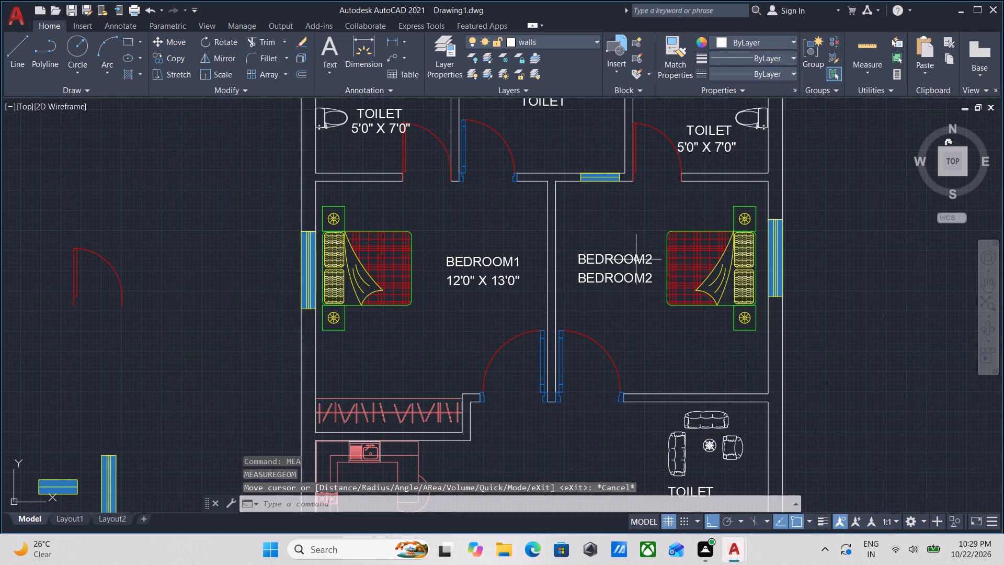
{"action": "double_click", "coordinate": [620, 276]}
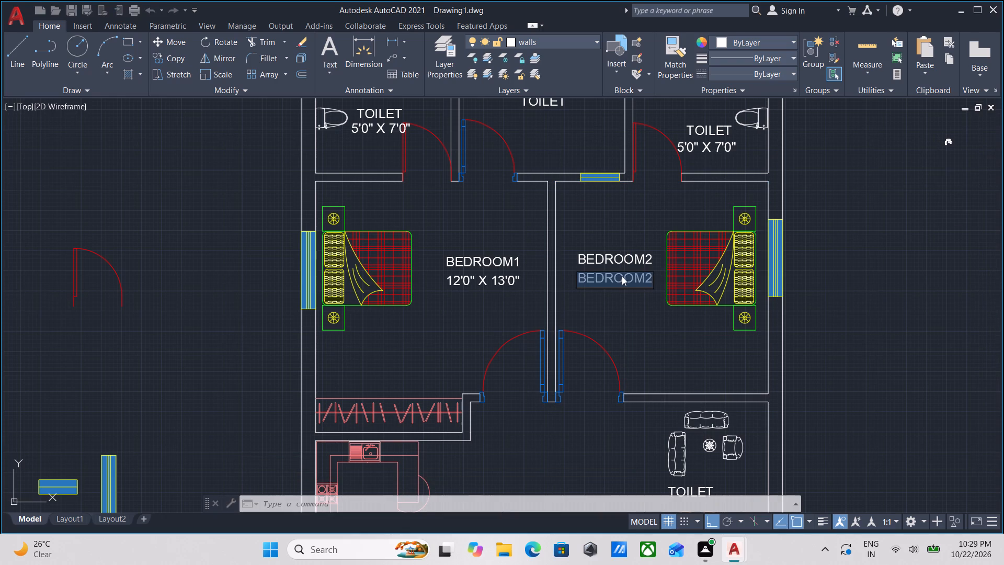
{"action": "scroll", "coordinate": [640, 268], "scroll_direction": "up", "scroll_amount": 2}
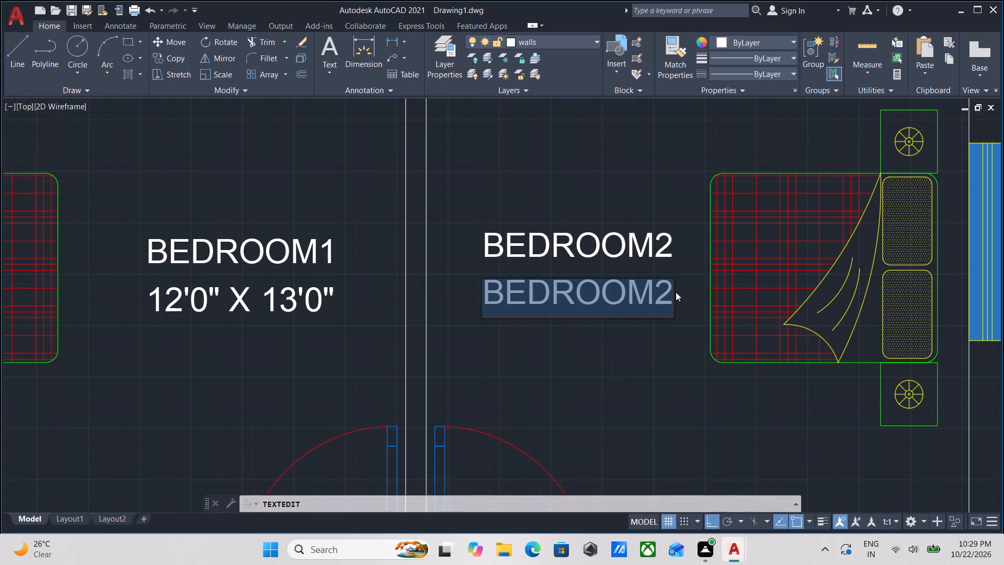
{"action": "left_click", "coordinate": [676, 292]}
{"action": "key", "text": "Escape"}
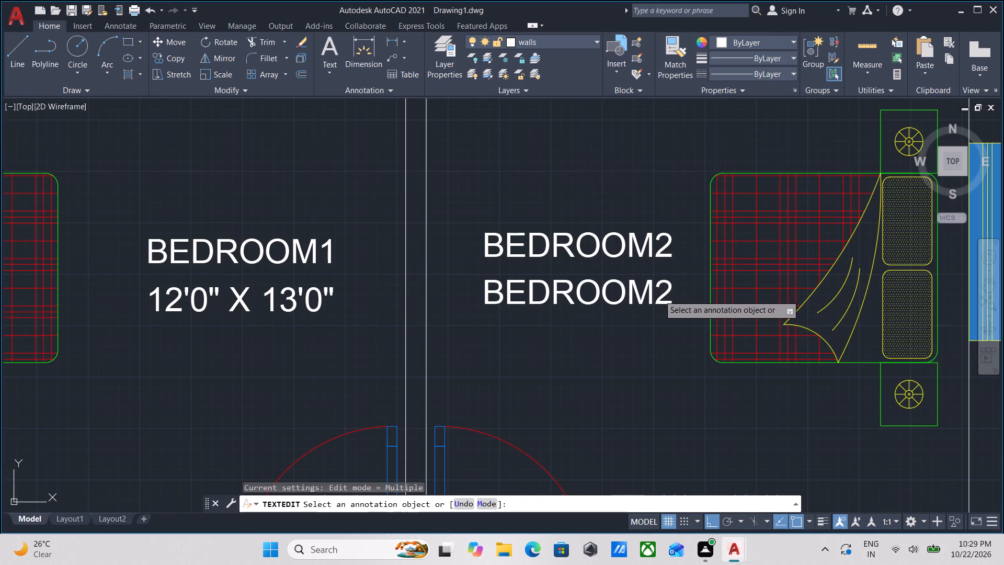
Change the lower BEDROOM2 copy to the room size text 11'0" X 11'0".
{"action": "left_click", "coordinate": [659, 295]}
{"action": "double_click", "coordinate": [655, 295]}
{"action": "double_click", "coordinate": [630, 293]}
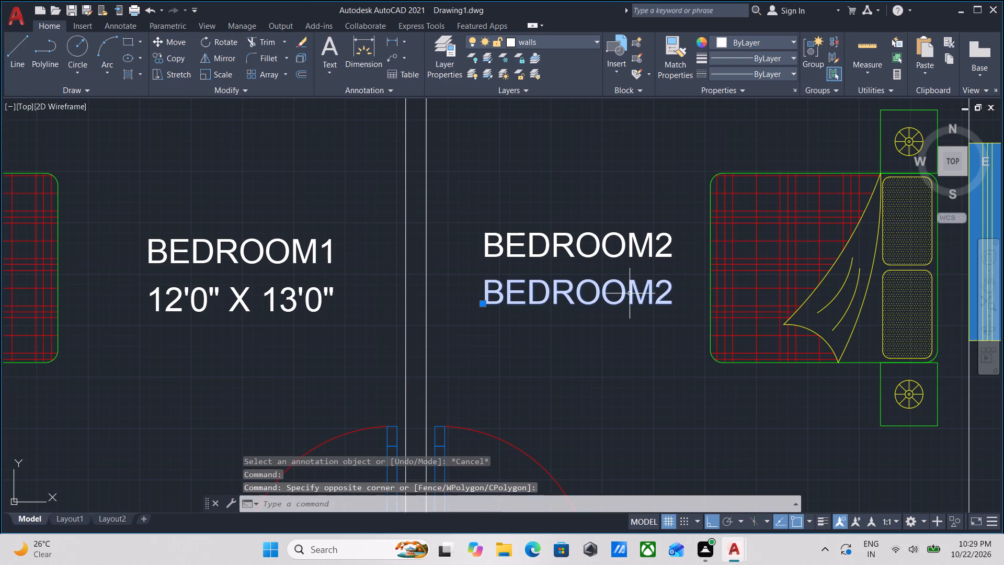
{"action": "scroll", "coordinate": [630, 293], "scroll_direction": "down", "scroll_amount": 2}
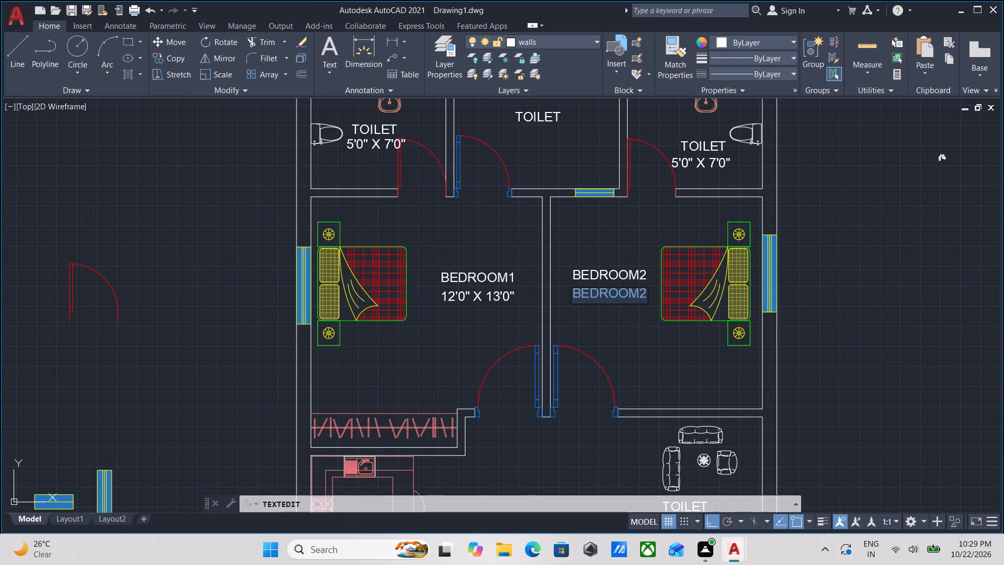
{"action": "type", "text": "11"}
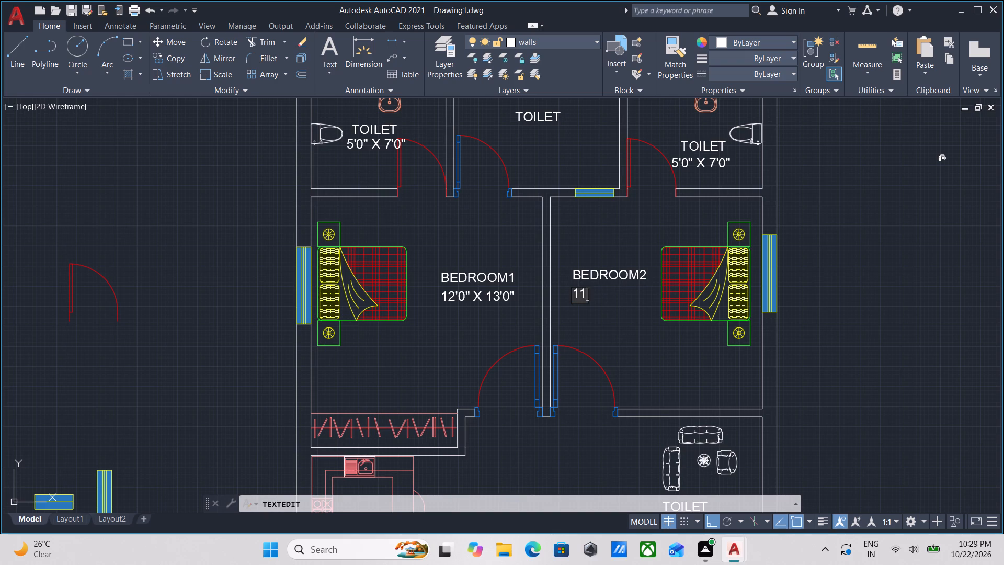
{"action": "key", "text": "apostrophe"}
{"action": "key", "text": "0"}
{"action": "key", "text": "shift+quotedbl"}
{"action": "key", "text": "space"}
{"action": "type", "text": "X"}
{"action": "key", "text": "space"}
{"action": "type", "text": "11'"}
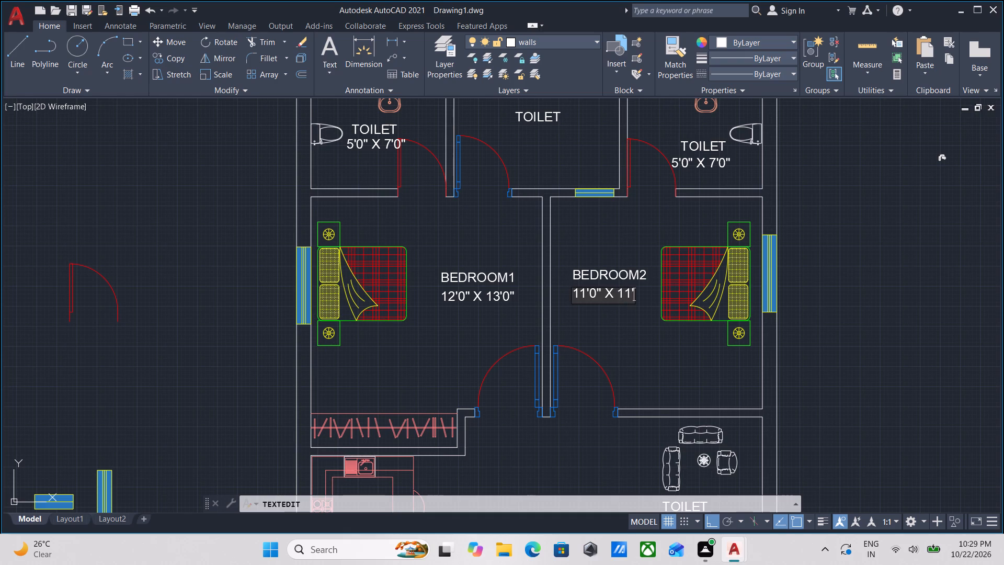
{"action": "key", "text": "0"}
{"action": "key", "text": "shift+quotedbl"}
{"action": "key", "text": "Return"}
{"action": "key", "text": "Return"}
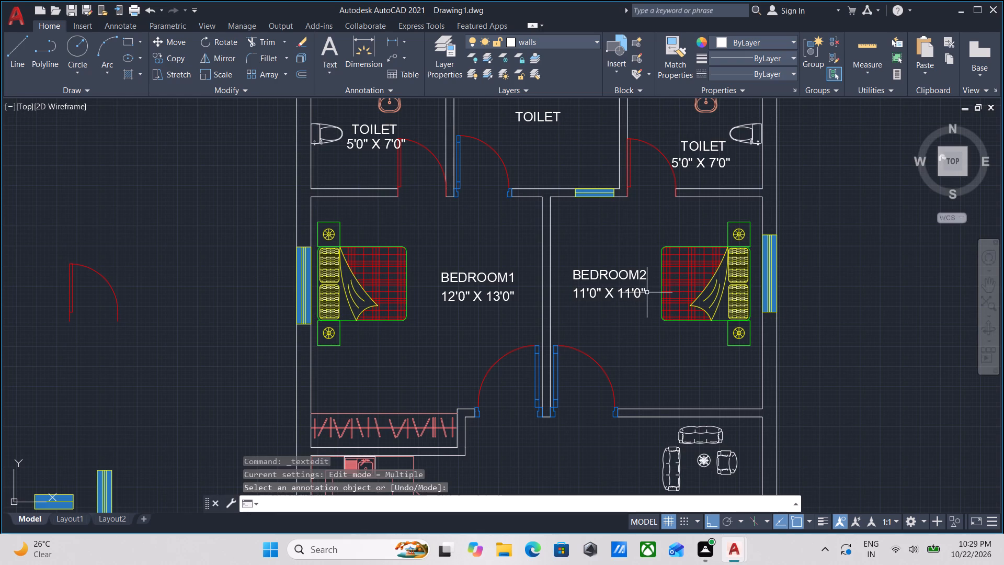
Correct the size text beneath the BEDROOM1 label to 12'0" X 11'0".
{"action": "scroll", "coordinate": [514, 277], "scroll_direction": "up", "scroll_amount": 2}
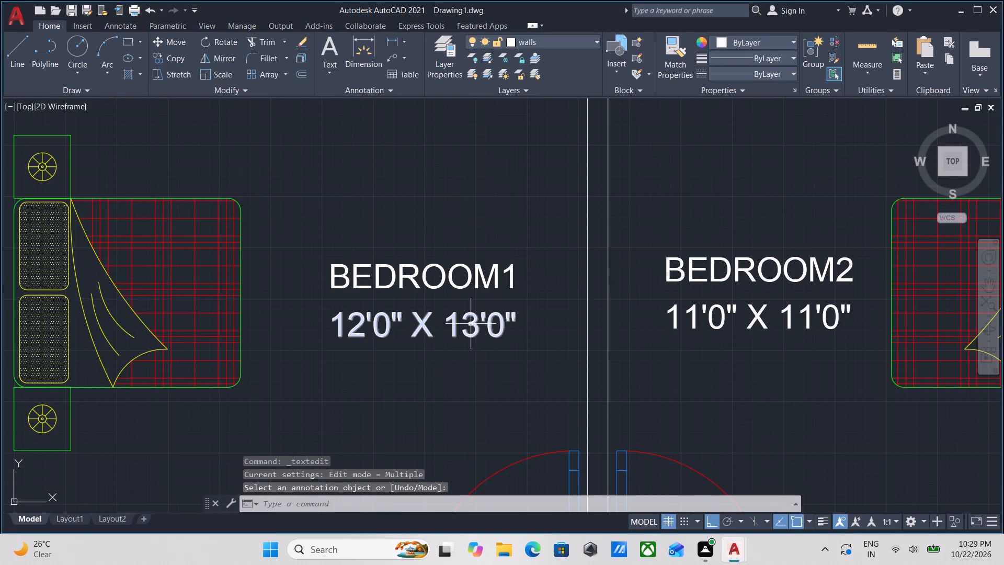
{"action": "double_click", "coordinate": [470, 318]}
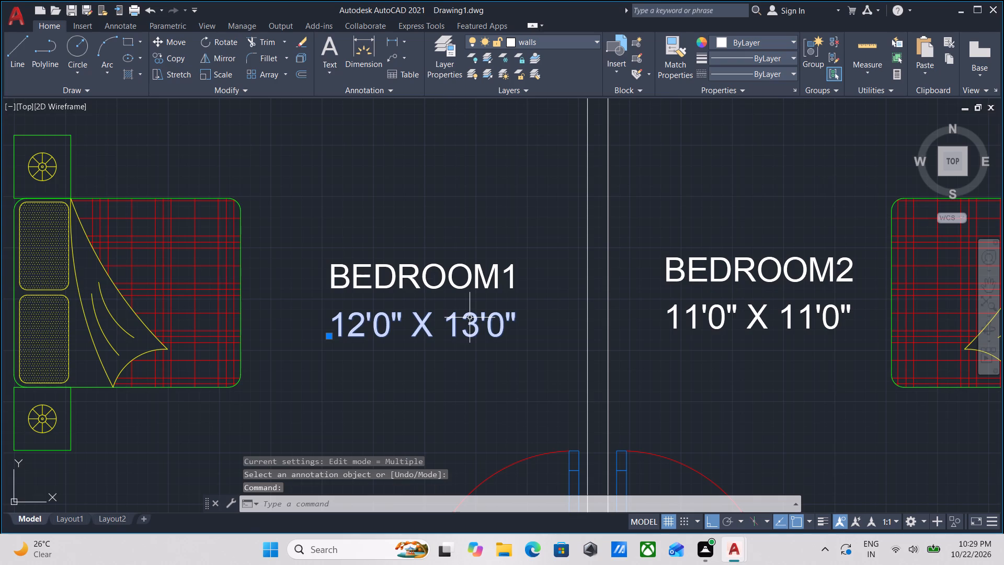
{"action": "double_click", "coordinate": [470, 318]}
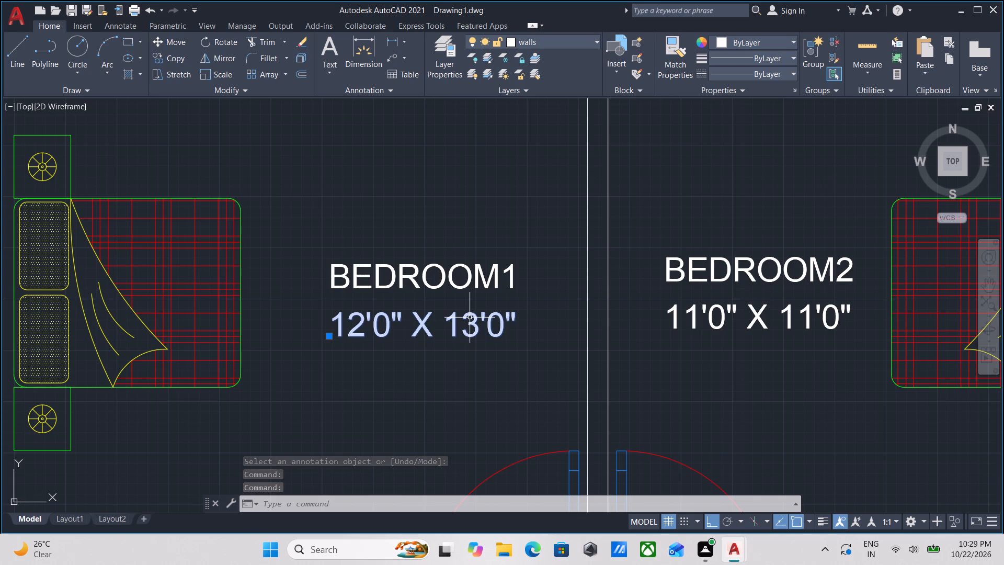
{"action": "double_click", "coordinate": [476, 325]}
{"action": "left_click", "coordinate": [476, 325]}
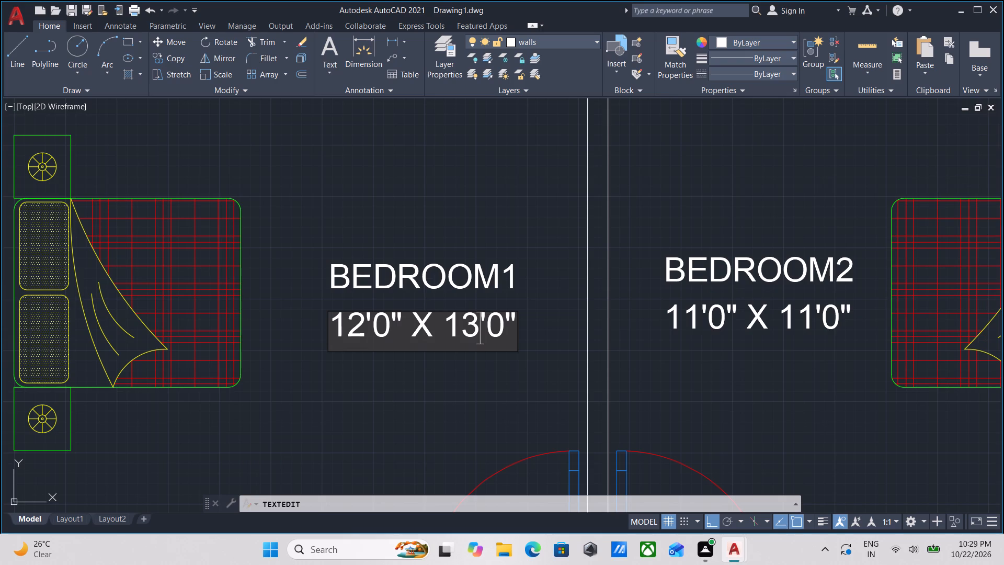
{"action": "key", "text": "BackSpace"}
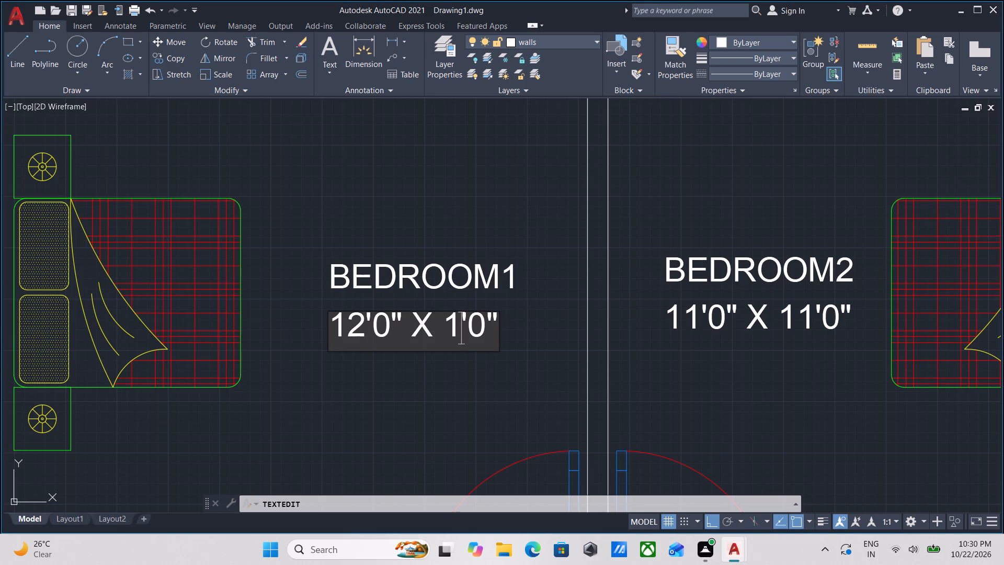
{"action": "key", "text": "1"}
{"action": "key", "text": "Return"}
{"action": "key", "text": "Return"}
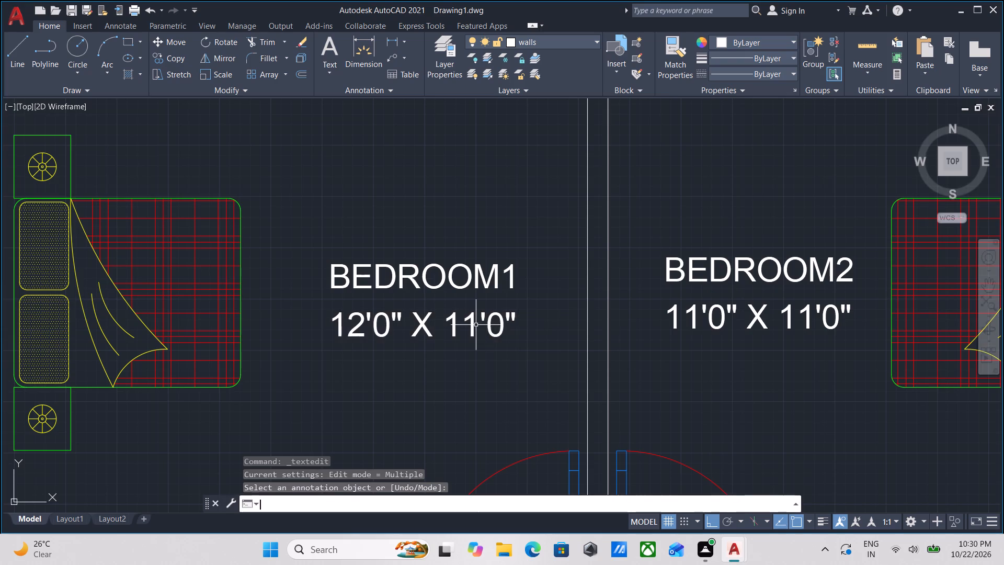
Measure the kitchen's width and depth with the quick Measure tool.
{"action": "scroll", "coordinate": [610, 374], "scroll_direction": "down", "scroll_amount": 2}
{"action": "middle_click_drag", "start_coordinate": [631, 359], "coordinate": [618, 322]}
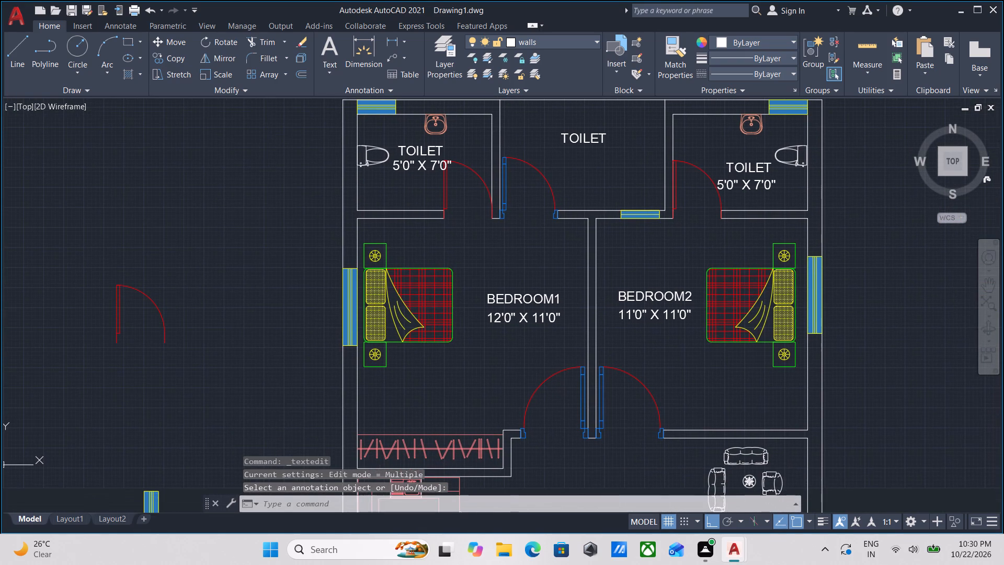
{"action": "middle_click_drag", "start_coordinate": [583, 369], "coordinate": [563, 259]}
{"action": "middle_click_drag", "start_coordinate": [571, 364], "coordinate": [572, 227]}
{"action": "scroll", "coordinate": [568, 349], "scroll_direction": "down", "scroll_amount": 1}
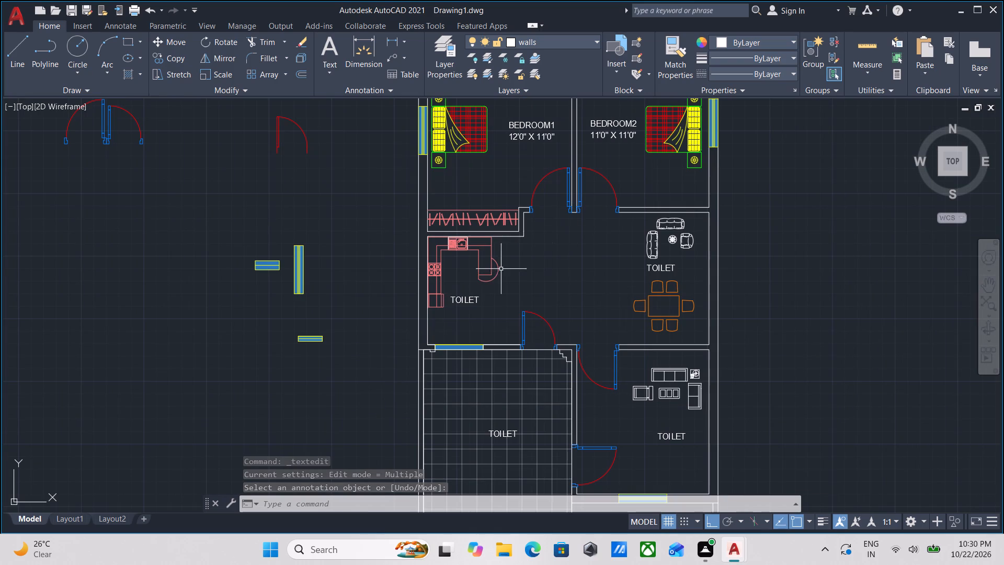
{"action": "scroll", "coordinate": [475, 319], "scroll_direction": "up", "scroll_amount": 1}
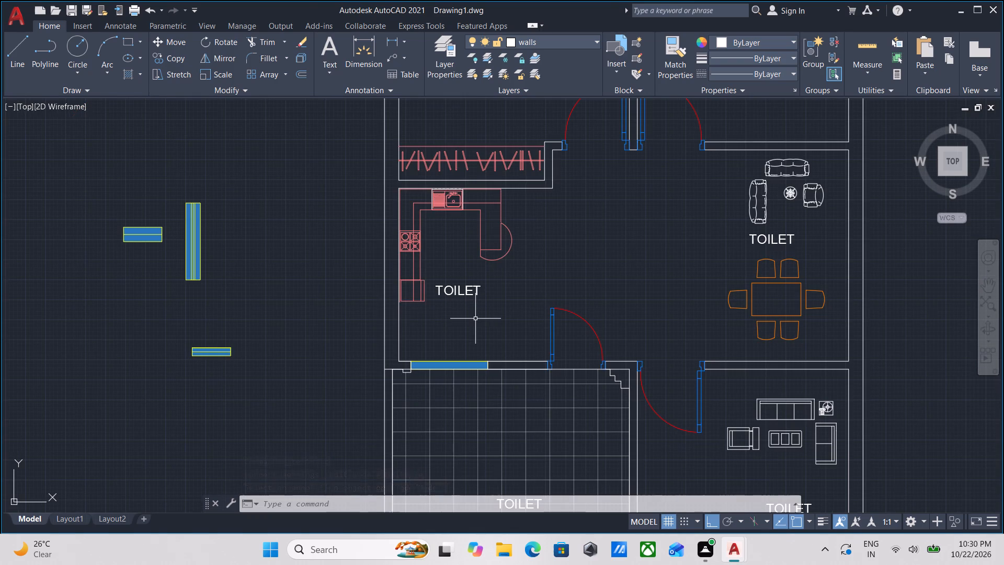
{"action": "type", "text": "MEA"}
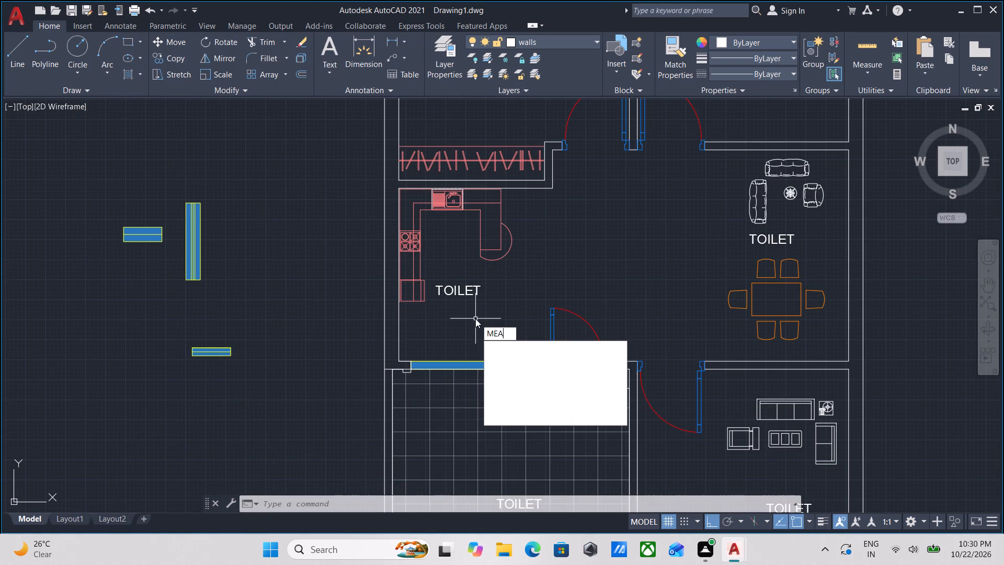
{"action": "key", "text": "Return"}
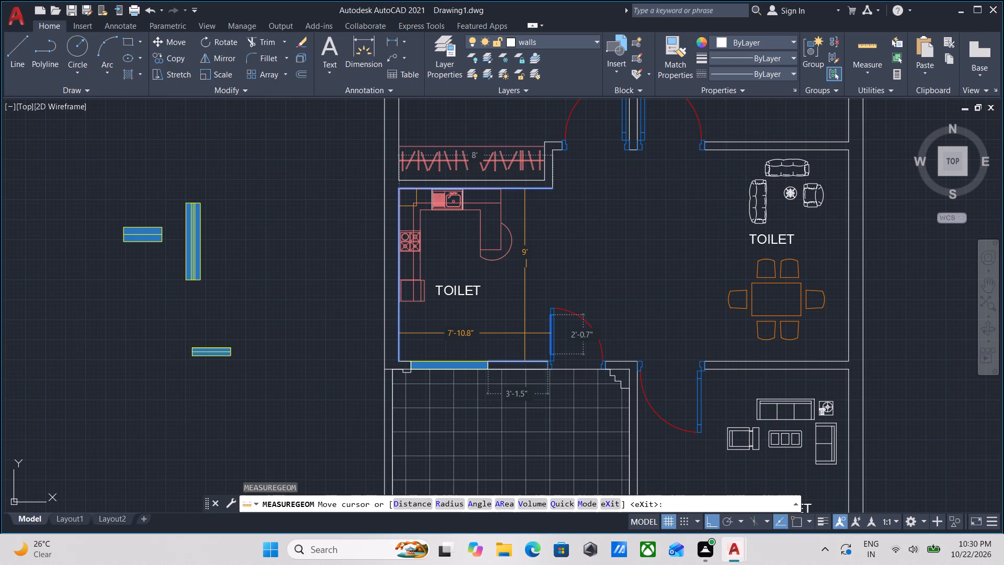
{"action": "middle_click_drag", "start_coordinate": [526, 316], "coordinate": [534, 373]}
{"action": "scroll", "coordinate": [534, 373], "scroll_direction": "up", "scroll_amount": 1}
{"action": "key", "text": "Escape"}
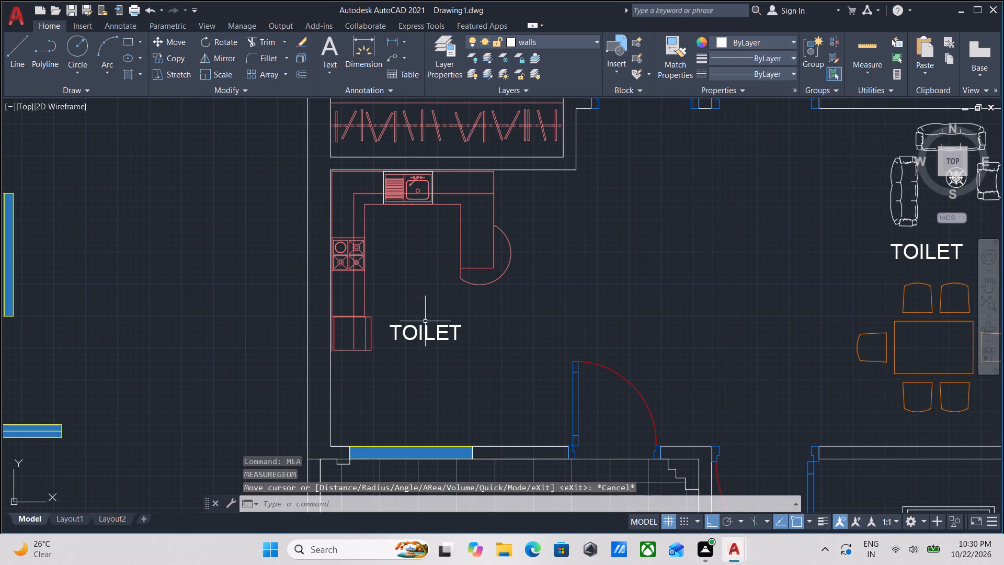
Change the TOILET label in the room with the cooking counter to KITCHEN.
{"action": "double_click", "coordinate": [423, 332]}
{"action": "scroll", "coordinate": [423, 332], "scroll_direction": "down", "scroll_amount": 3}
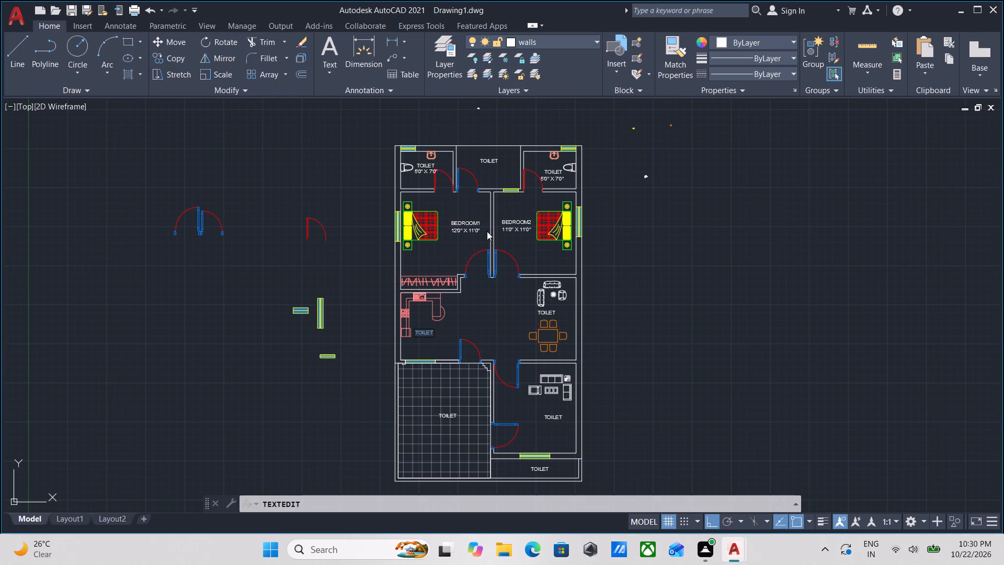
{"action": "scroll", "coordinate": [396, 341], "scroll_direction": "up", "scroll_amount": 2}
{"action": "scroll", "coordinate": [469, 323], "scroll_direction": "up", "scroll_amount": 1}
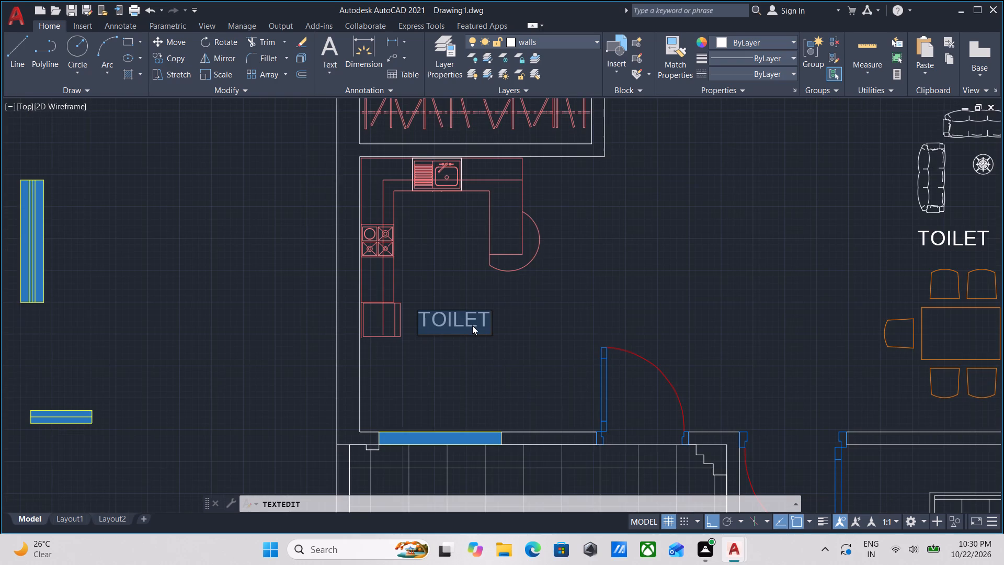
{"action": "type", "text": "KIT"}
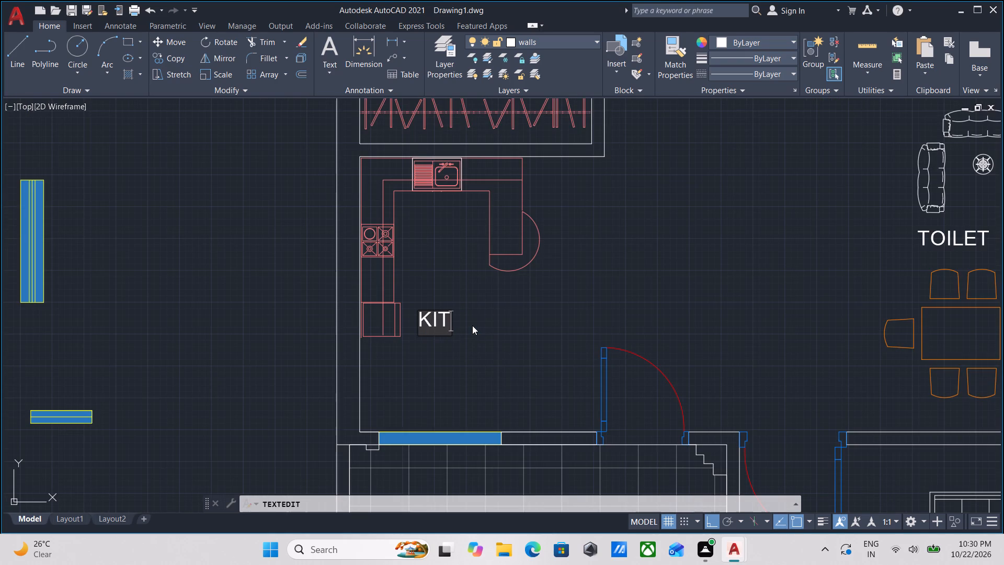
{"action": "type", "text": "CHEN"}
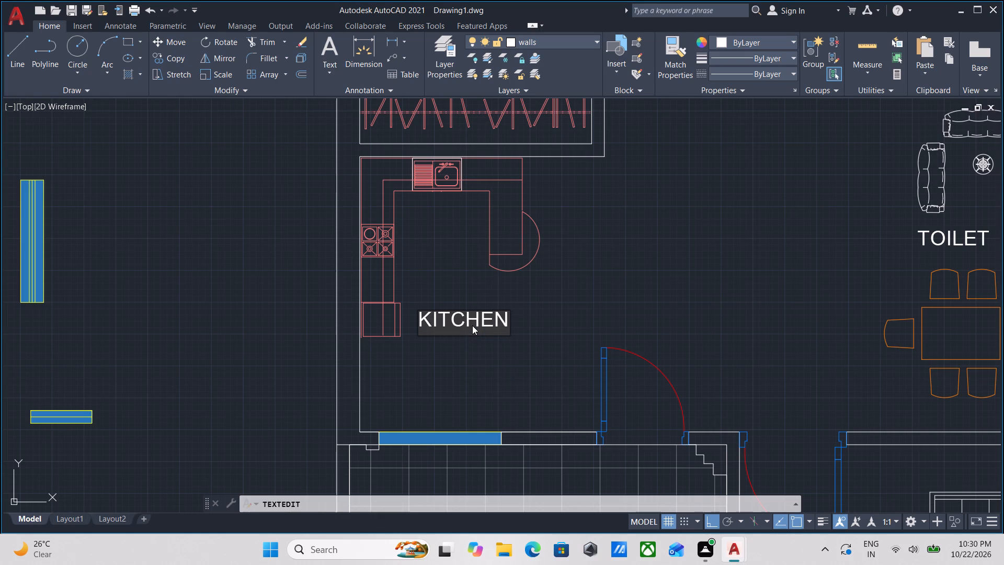
{"action": "key", "text": "Return"}
{"action": "key", "text": "Return"}
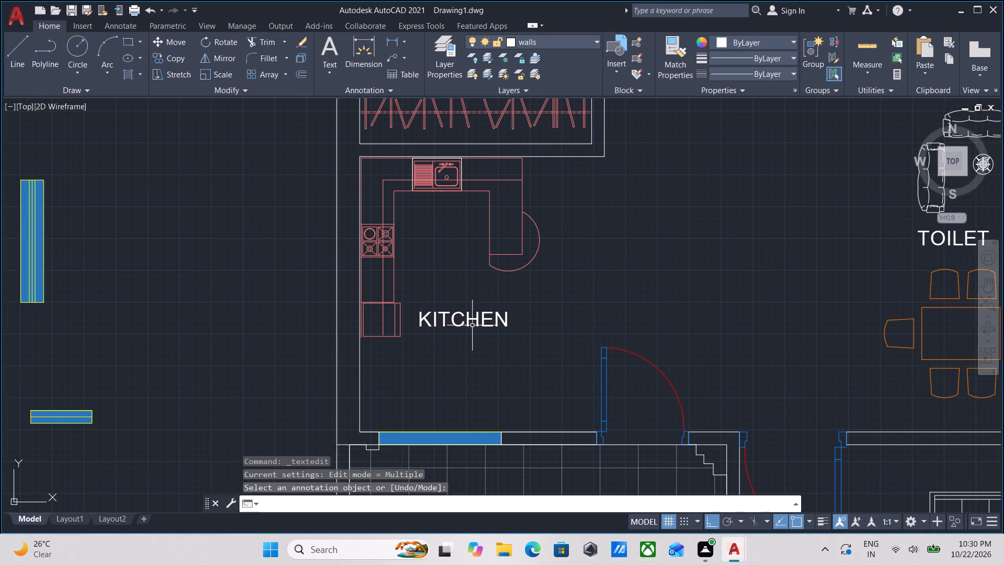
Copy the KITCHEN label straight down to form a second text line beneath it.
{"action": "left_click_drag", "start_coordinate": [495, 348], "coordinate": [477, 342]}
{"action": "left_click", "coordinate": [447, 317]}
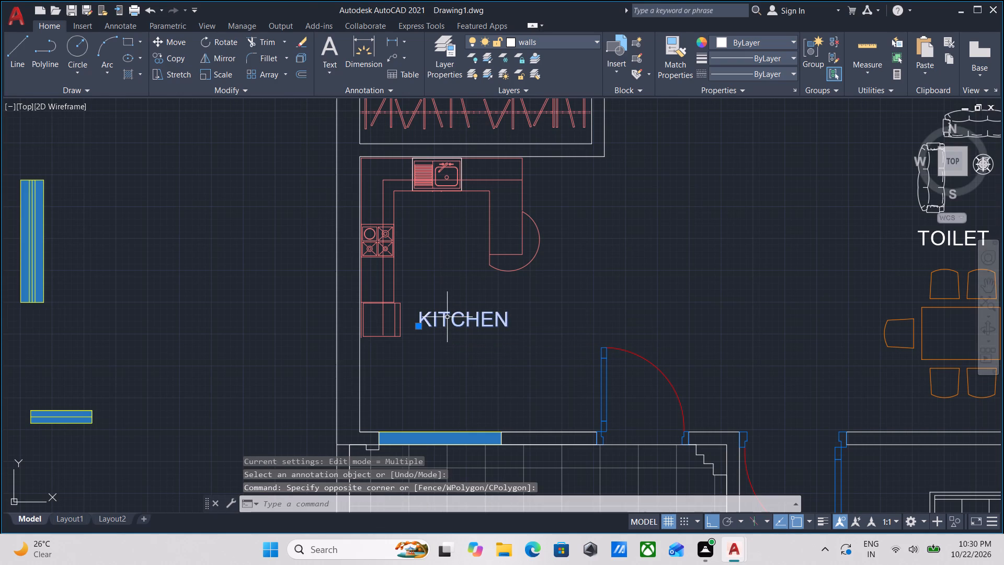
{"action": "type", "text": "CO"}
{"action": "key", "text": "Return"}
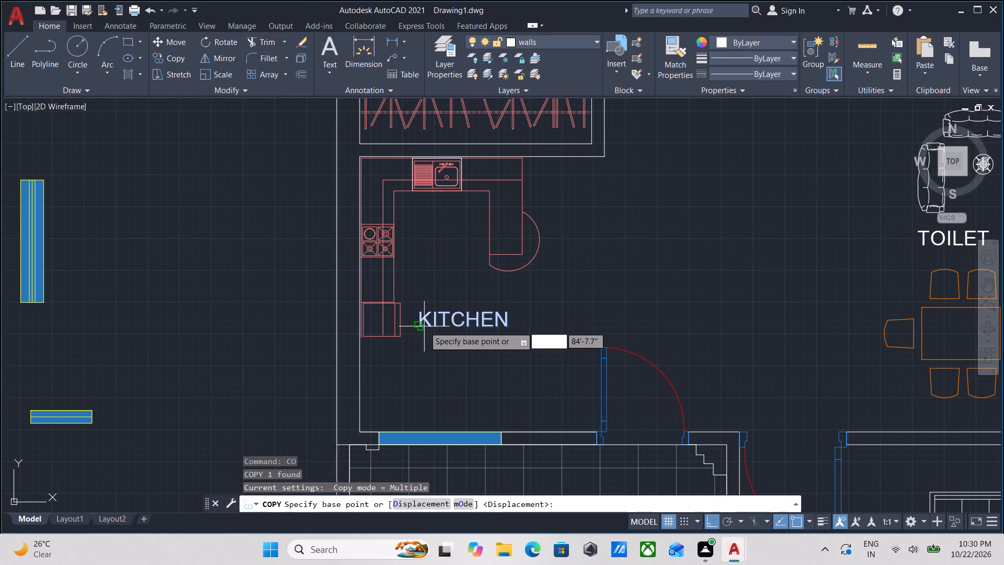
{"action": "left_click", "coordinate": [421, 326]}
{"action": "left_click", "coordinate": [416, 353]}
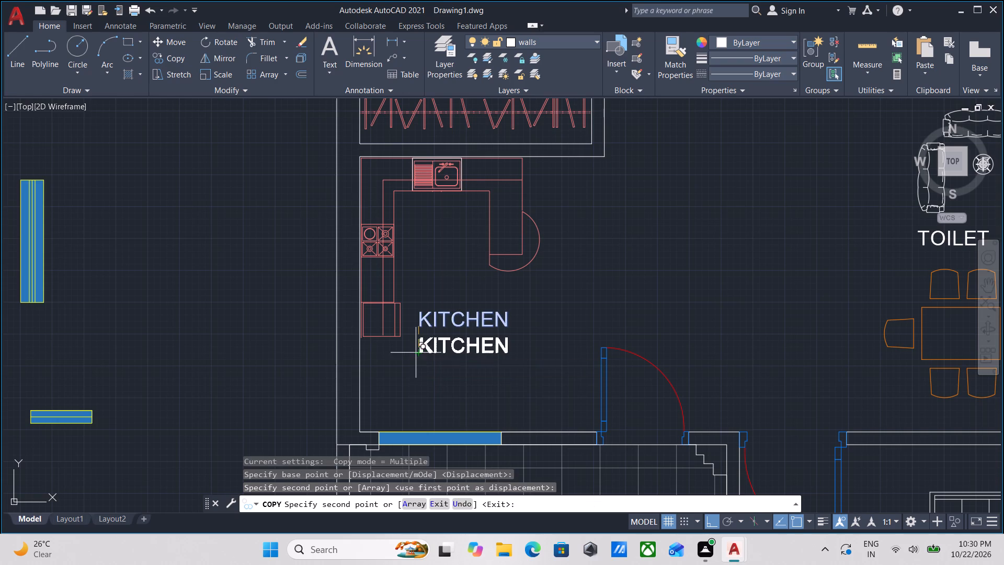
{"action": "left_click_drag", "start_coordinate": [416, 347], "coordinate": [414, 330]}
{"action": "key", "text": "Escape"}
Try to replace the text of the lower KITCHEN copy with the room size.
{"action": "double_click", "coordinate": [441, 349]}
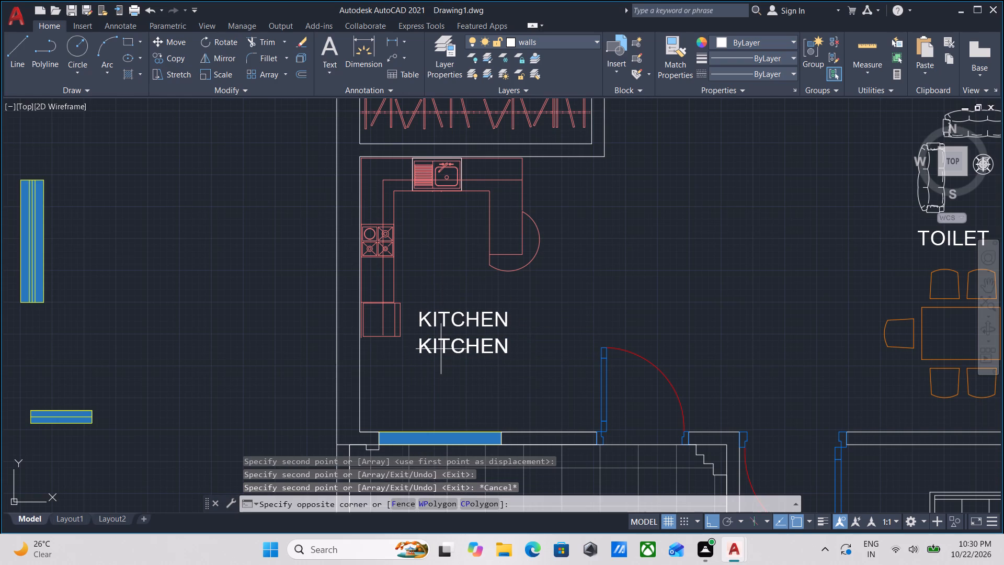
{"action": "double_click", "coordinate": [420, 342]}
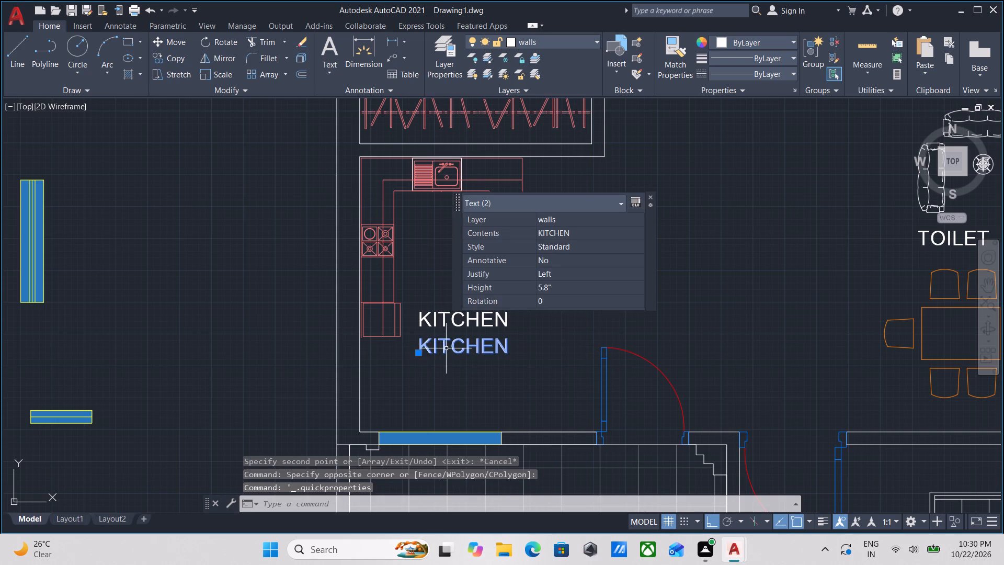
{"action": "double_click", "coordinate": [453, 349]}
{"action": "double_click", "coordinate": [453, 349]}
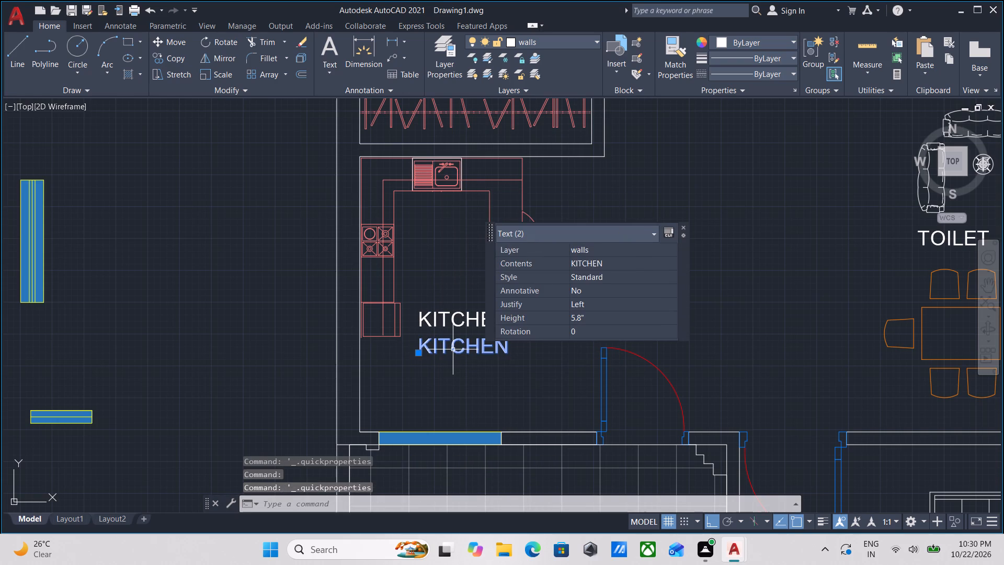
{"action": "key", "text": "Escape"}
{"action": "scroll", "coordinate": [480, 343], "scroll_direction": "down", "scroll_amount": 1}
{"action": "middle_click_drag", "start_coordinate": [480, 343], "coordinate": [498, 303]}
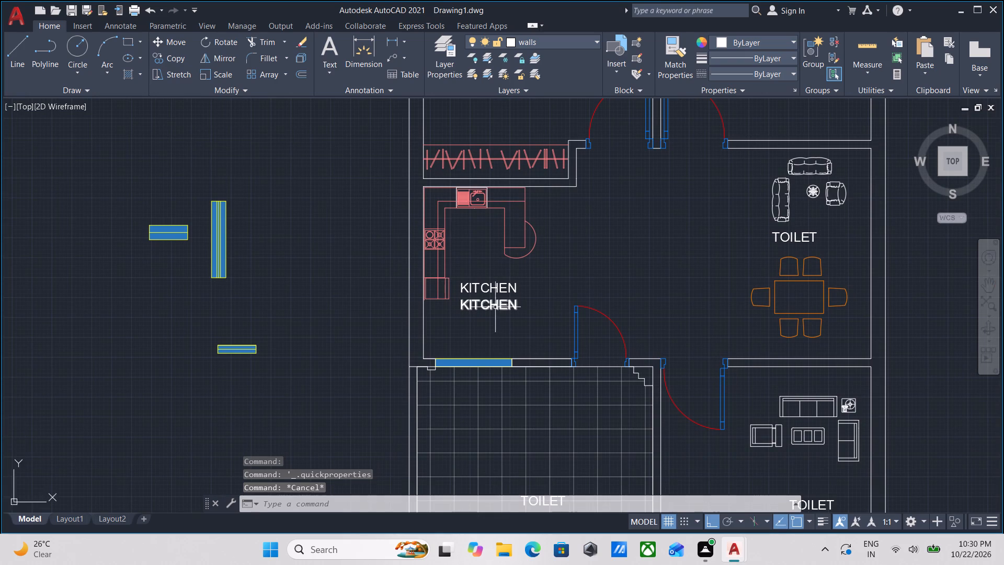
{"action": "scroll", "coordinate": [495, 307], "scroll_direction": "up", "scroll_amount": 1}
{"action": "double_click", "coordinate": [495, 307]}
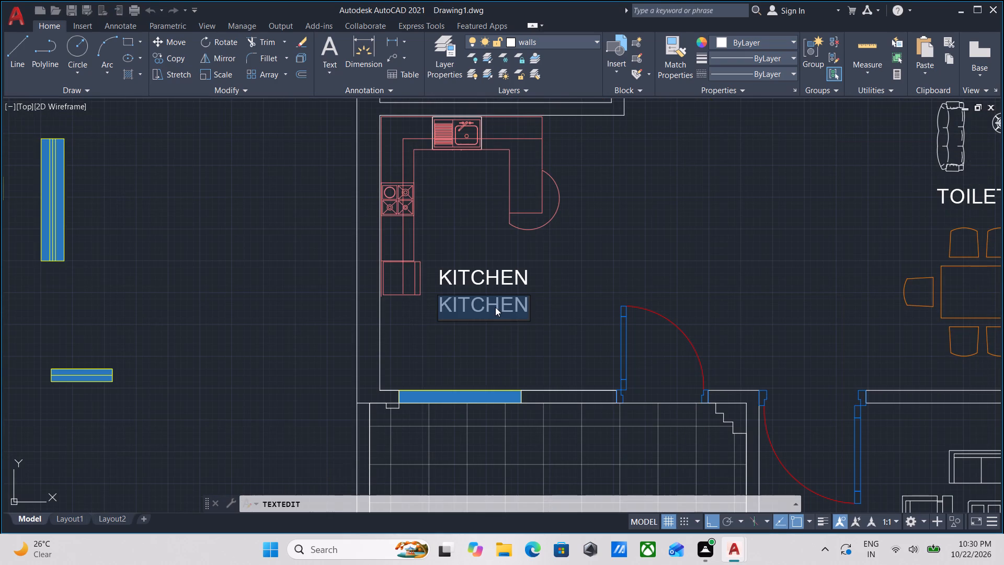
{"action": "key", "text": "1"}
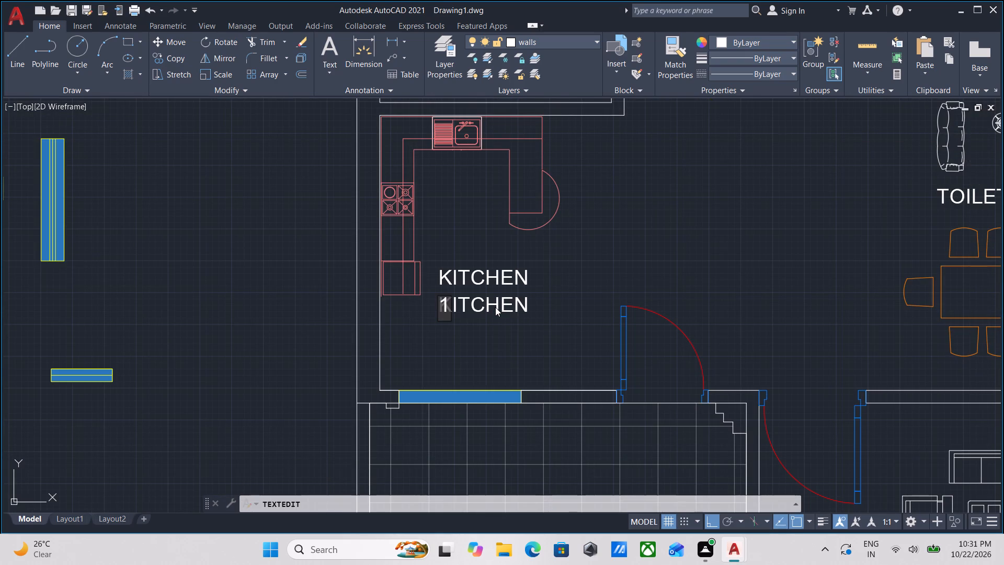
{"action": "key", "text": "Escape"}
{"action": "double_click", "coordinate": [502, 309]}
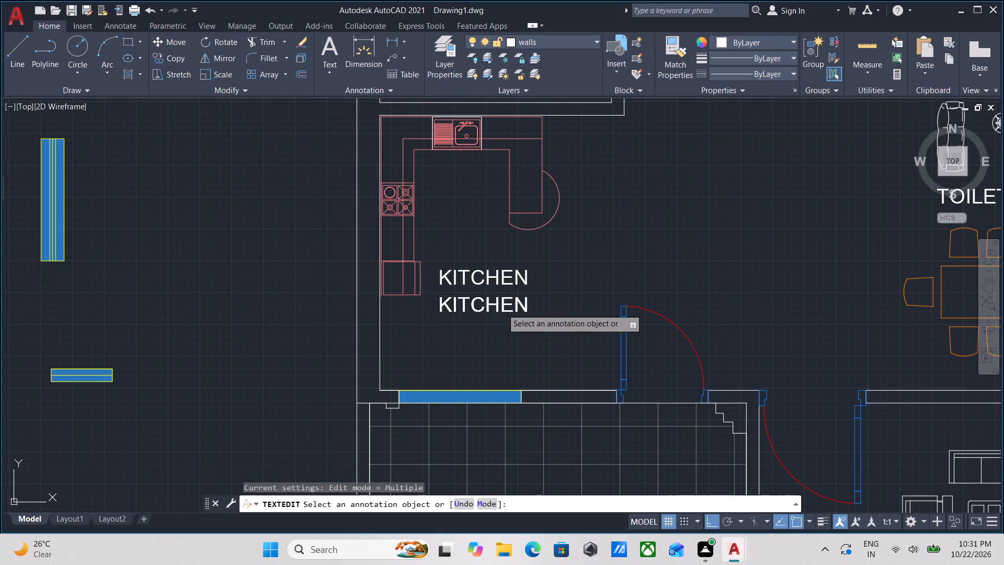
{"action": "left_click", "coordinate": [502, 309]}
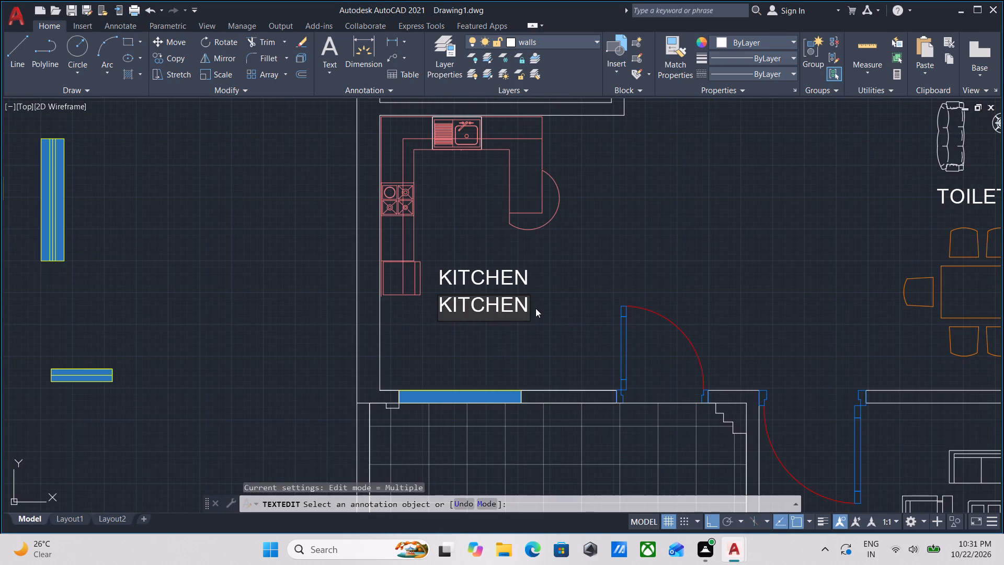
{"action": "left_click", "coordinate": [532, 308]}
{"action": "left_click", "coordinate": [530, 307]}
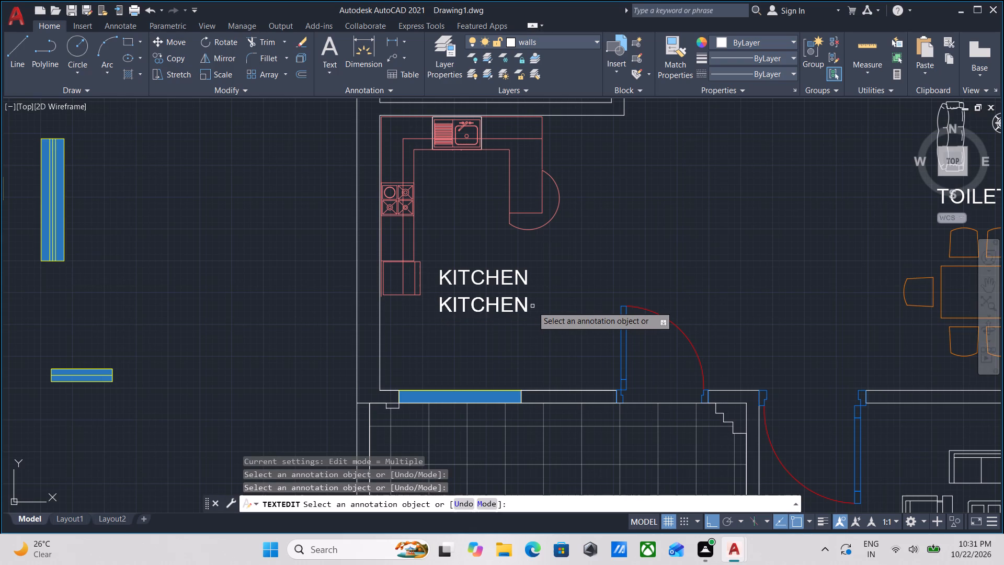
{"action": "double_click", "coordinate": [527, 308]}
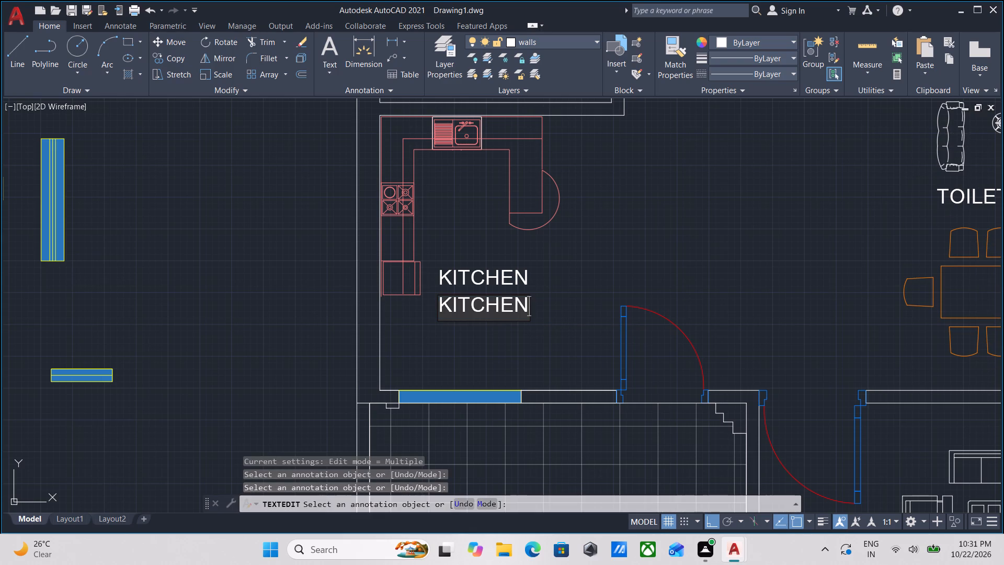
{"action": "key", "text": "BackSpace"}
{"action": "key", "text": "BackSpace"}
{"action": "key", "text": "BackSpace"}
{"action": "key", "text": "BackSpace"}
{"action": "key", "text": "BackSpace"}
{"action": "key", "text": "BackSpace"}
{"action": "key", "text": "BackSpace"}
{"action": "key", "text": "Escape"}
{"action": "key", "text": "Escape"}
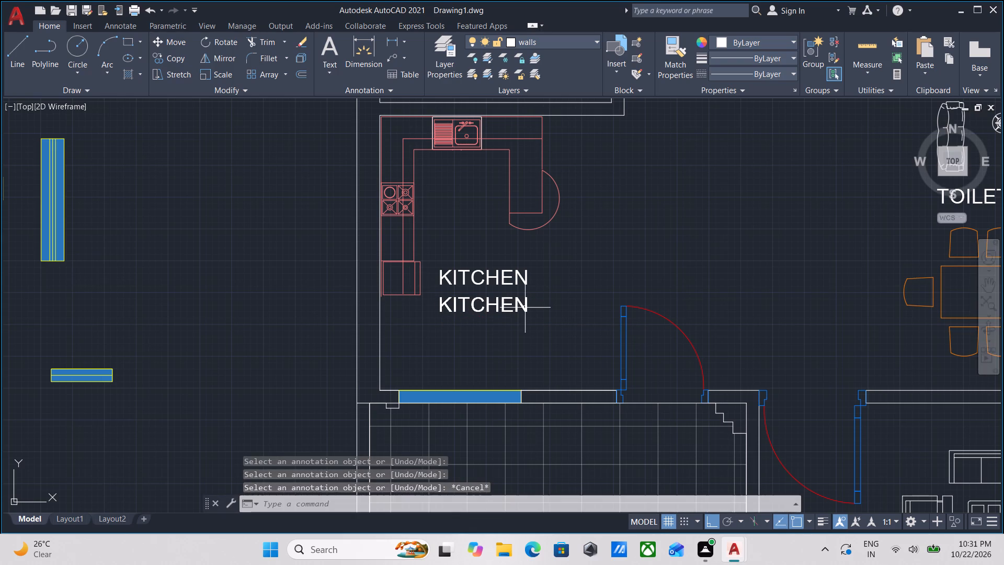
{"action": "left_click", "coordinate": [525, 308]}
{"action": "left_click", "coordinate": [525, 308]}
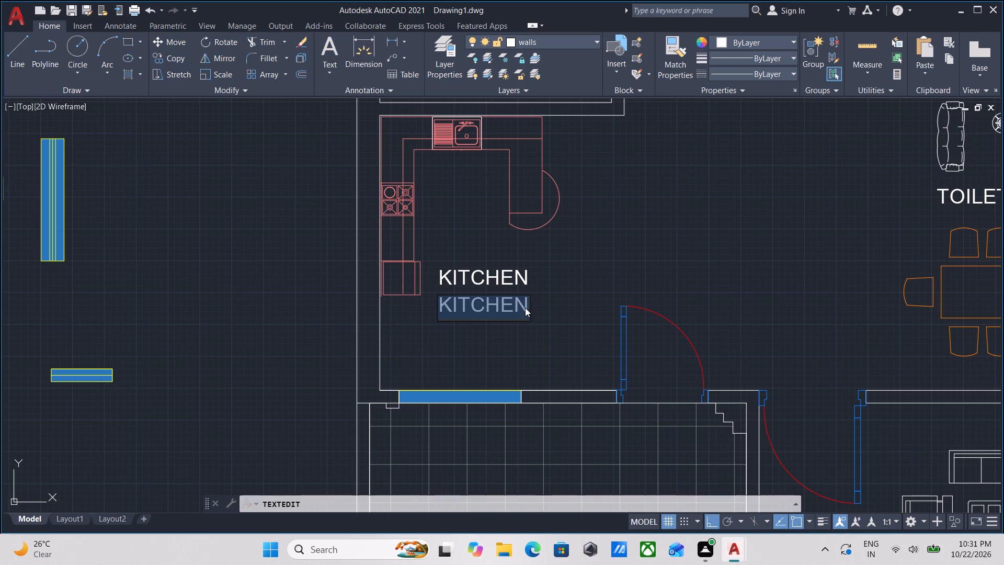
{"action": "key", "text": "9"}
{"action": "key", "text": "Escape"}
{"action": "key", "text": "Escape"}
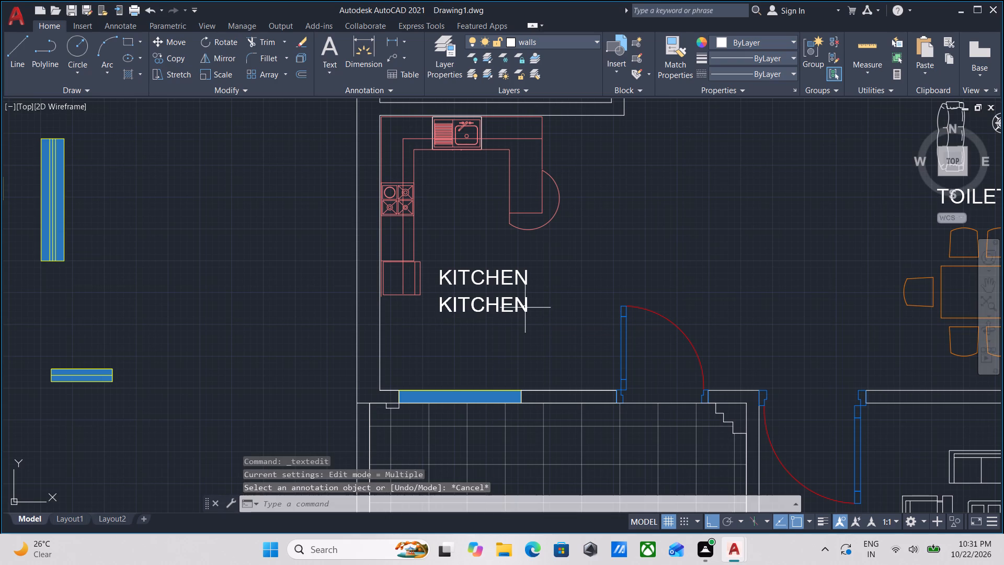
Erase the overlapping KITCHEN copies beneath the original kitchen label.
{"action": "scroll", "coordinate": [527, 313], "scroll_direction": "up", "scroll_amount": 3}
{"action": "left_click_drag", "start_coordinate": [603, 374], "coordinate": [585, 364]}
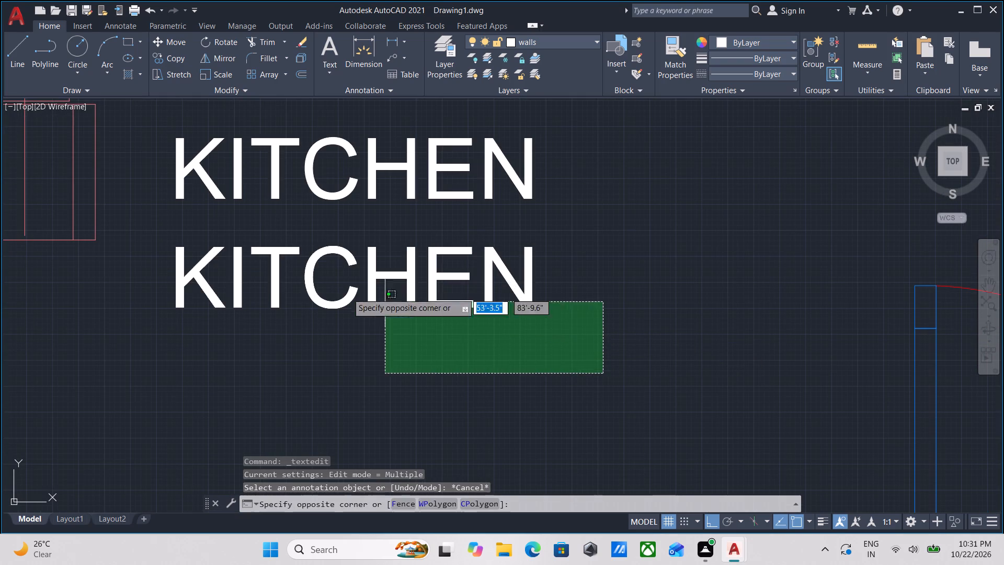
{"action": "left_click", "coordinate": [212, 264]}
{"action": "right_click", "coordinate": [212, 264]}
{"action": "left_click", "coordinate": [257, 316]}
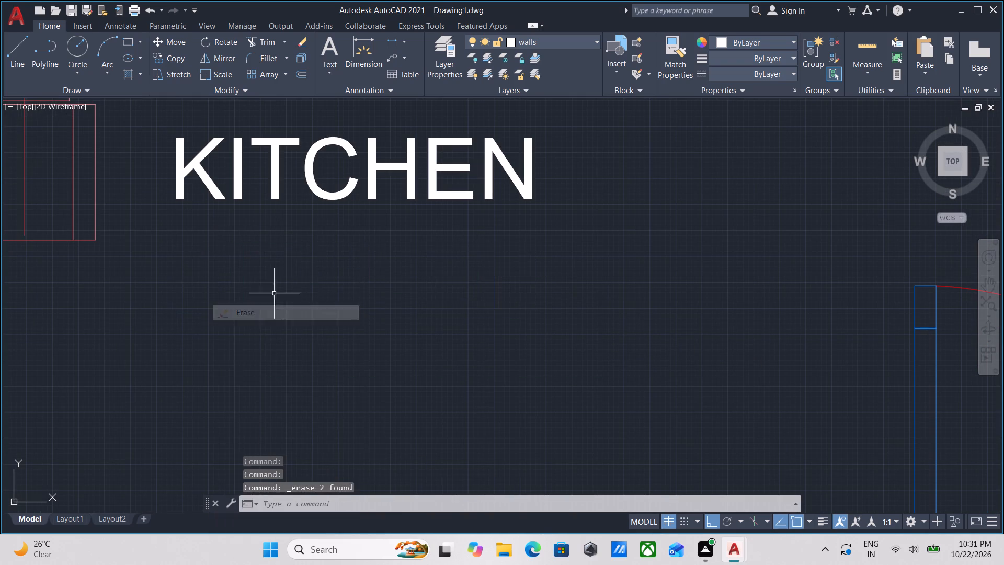
Copy the KITCHEN label straight down about 1'-1" to make a single second text line.
{"action": "scroll", "coordinate": [298, 268], "scroll_direction": "down", "scroll_amount": 2}
{"action": "middle_click_drag", "start_coordinate": [298, 268], "coordinate": [333, 301]}
{"action": "left_click_drag", "start_coordinate": [336, 301], "coordinate": [317, 278]}
{"action": "left_click", "coordinate": [270, 229]}
{"action": "middle_click_drag", "start_coordinate": [280, 235], "coordinate": [338, 191]}
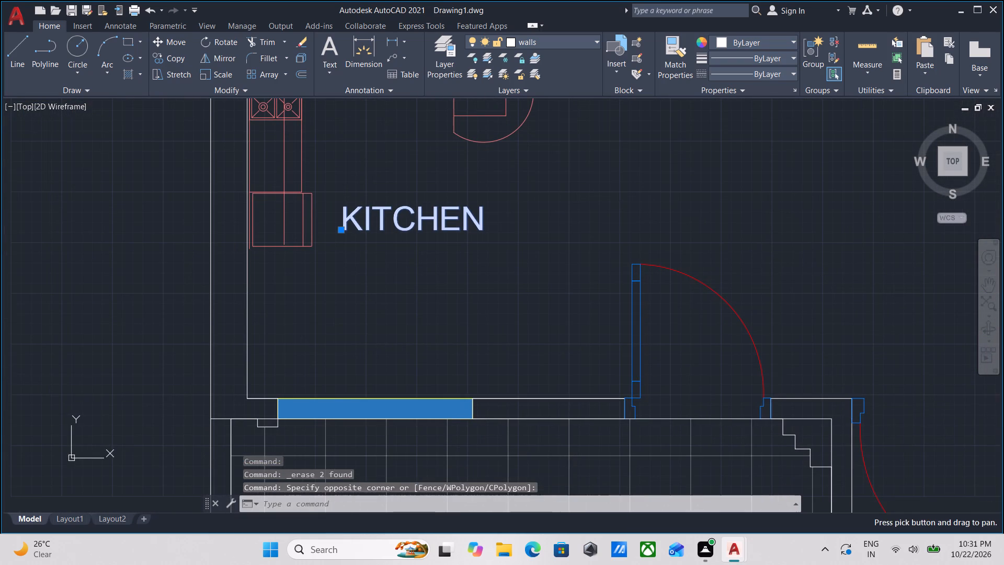
{"action": "key", "text": "c"}
{"action": "key", "text": "o"}
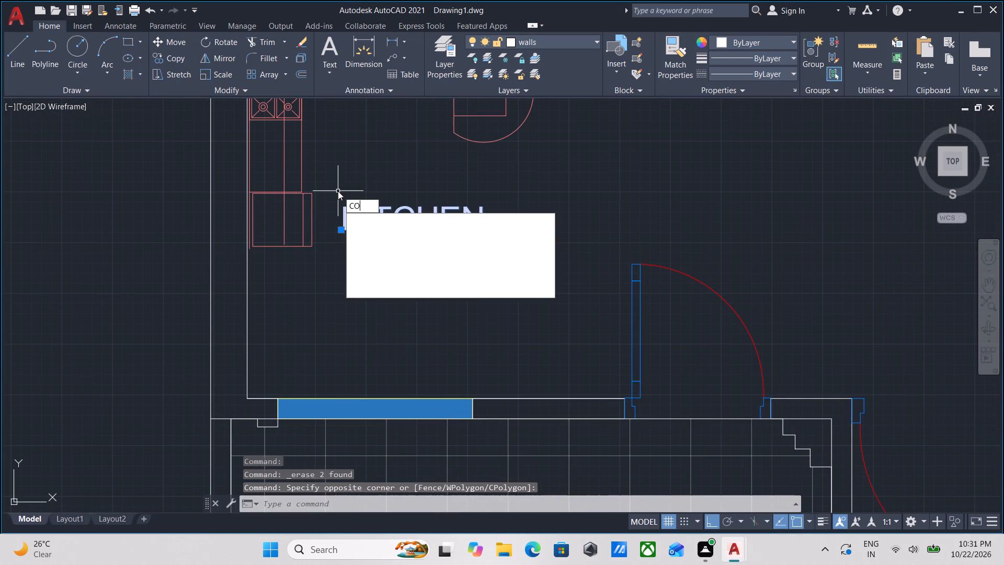
{"action": "key", "text": "Return"}
{"action": "left_click", "coordinate": [342, 230]}
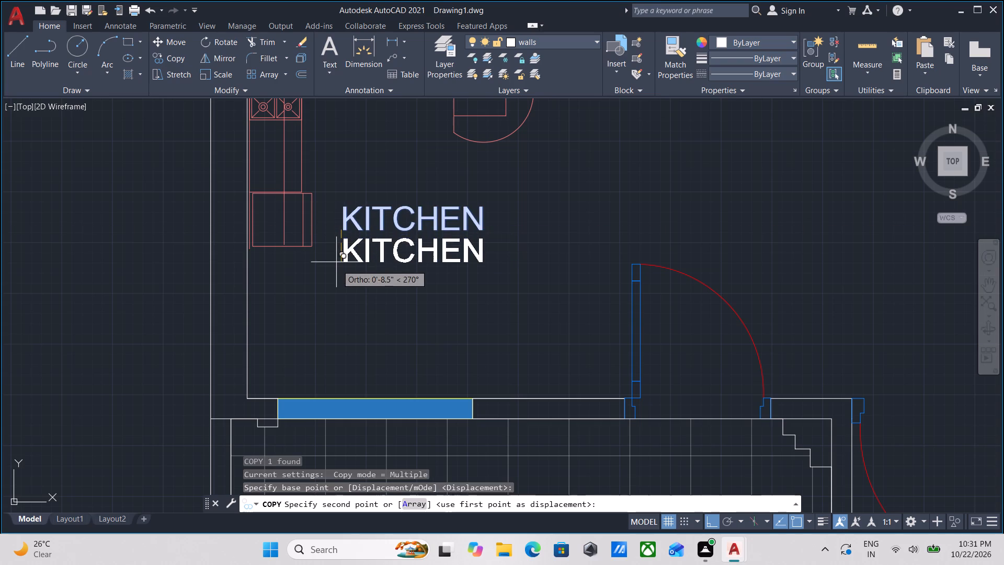
{"action": "left_click", "coordinate": [337, 282]}
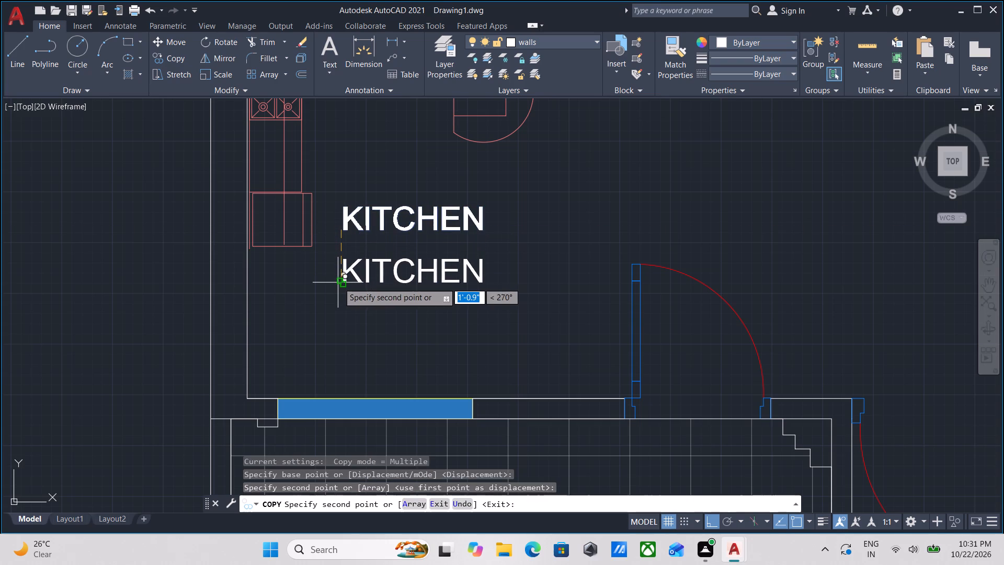
{"action": "key", "text": "Escape"}
Change the lower KITCHEN copy to the room size text 8'0" X 9'0".
{"action": "double_click", "coordinate": [358, 272]}
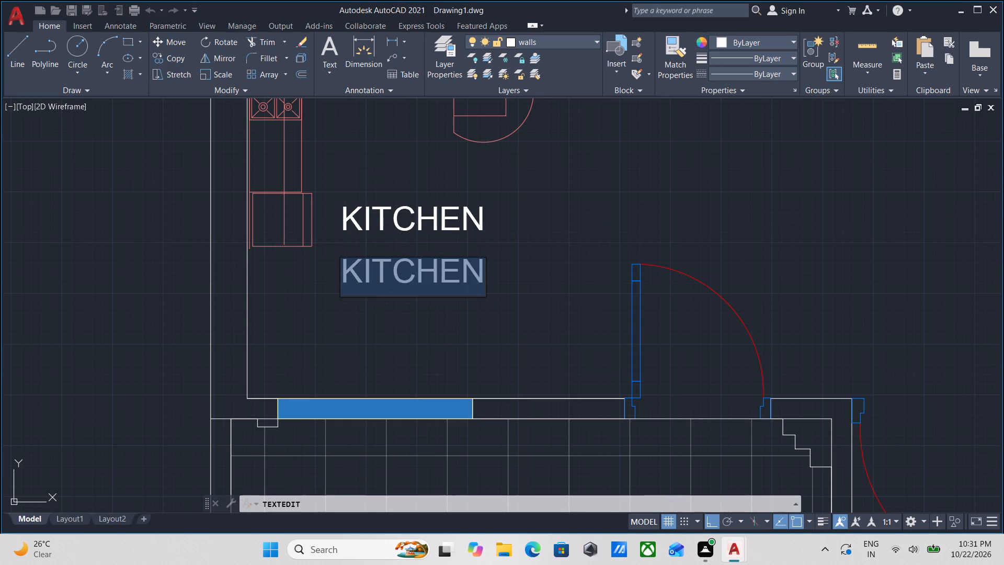
{"action": "key", "text": "BackSpace"}
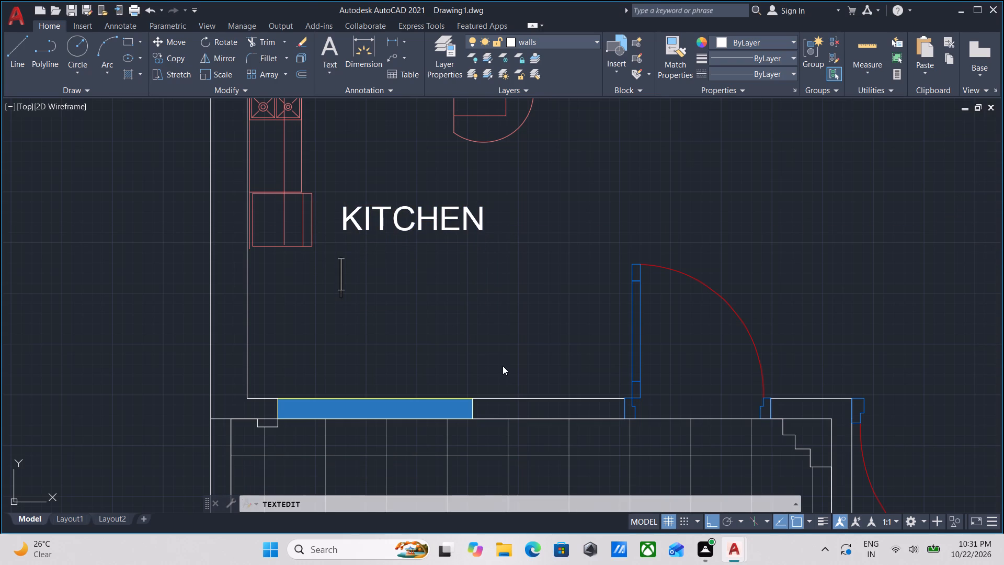
{"action": "type", "text": "11"}
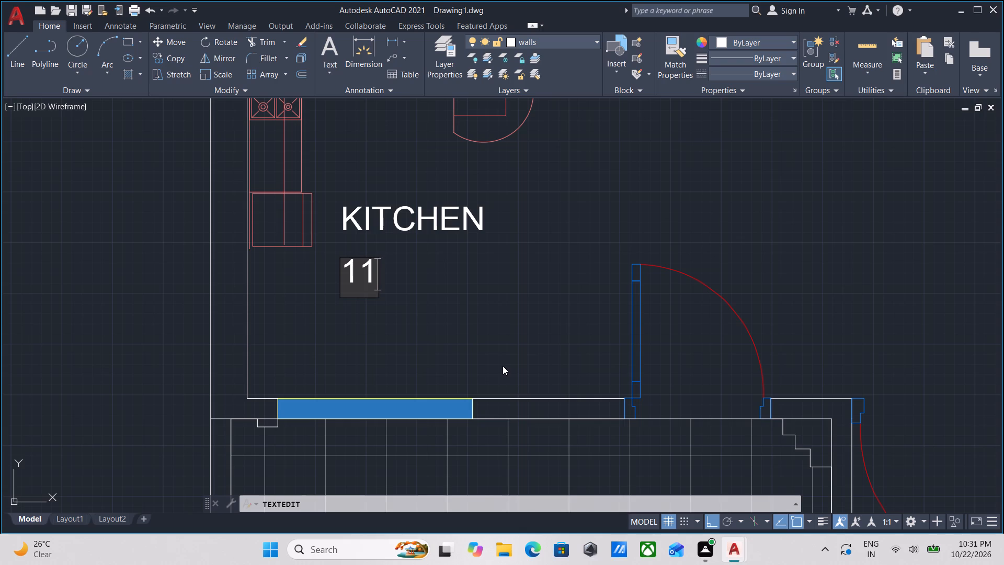
{"action": "key", "text": "apostrophe"}
{"action": "key", "text": "BackSpace"}
{"action": "key", "text": "BackSpace"}
{"action": "key", "text": "BackSpace"}
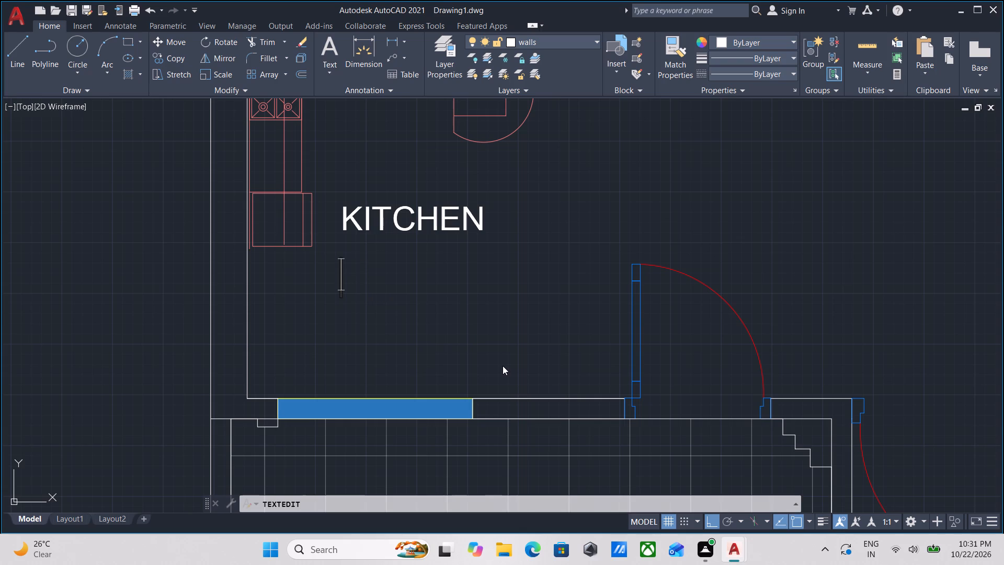
{"action": "type", "text": "8'"}
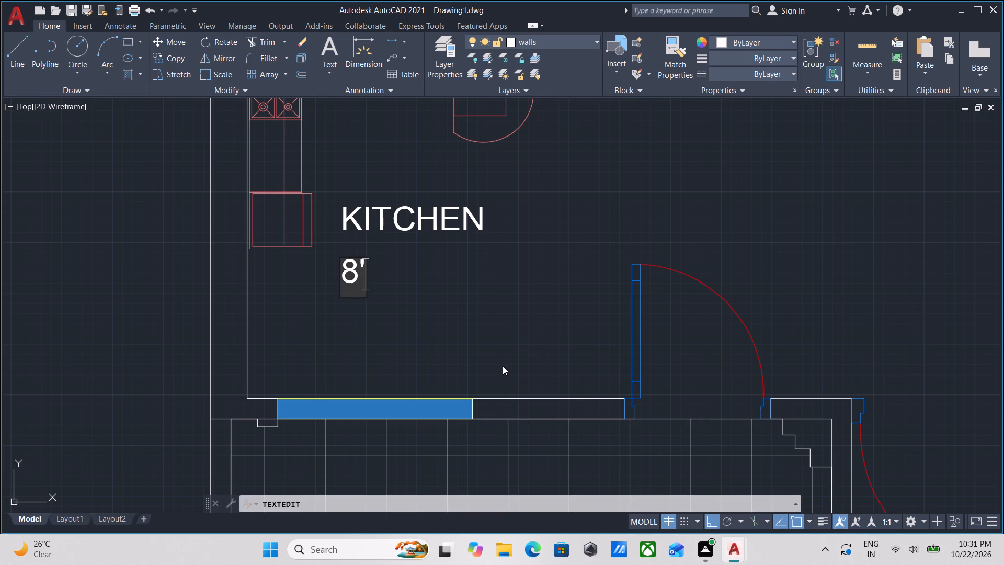
{"action": "key", "text": "0"}
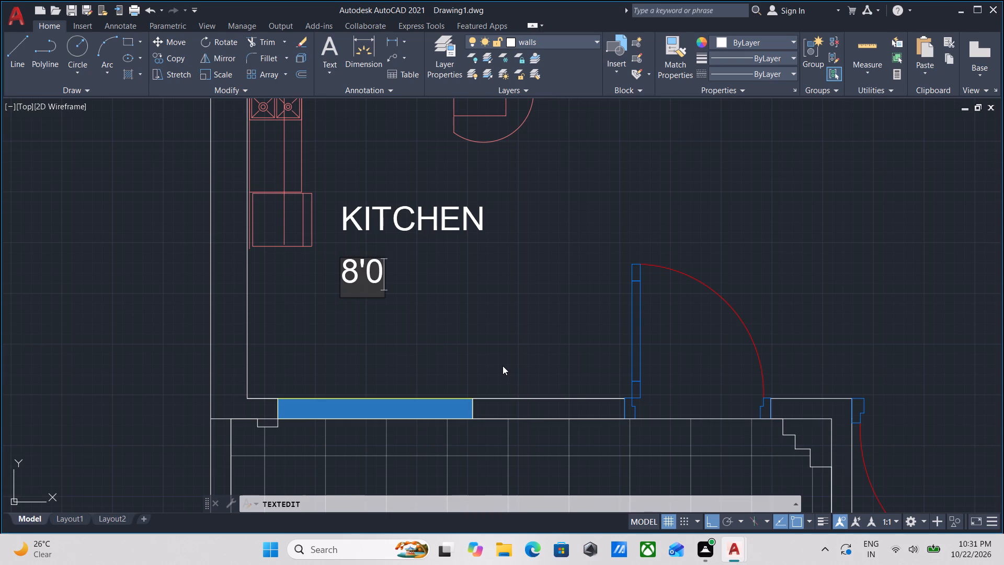
{"action": "key", "text": "shift+quotedbl"}
{"action": "key", "text": "space"}
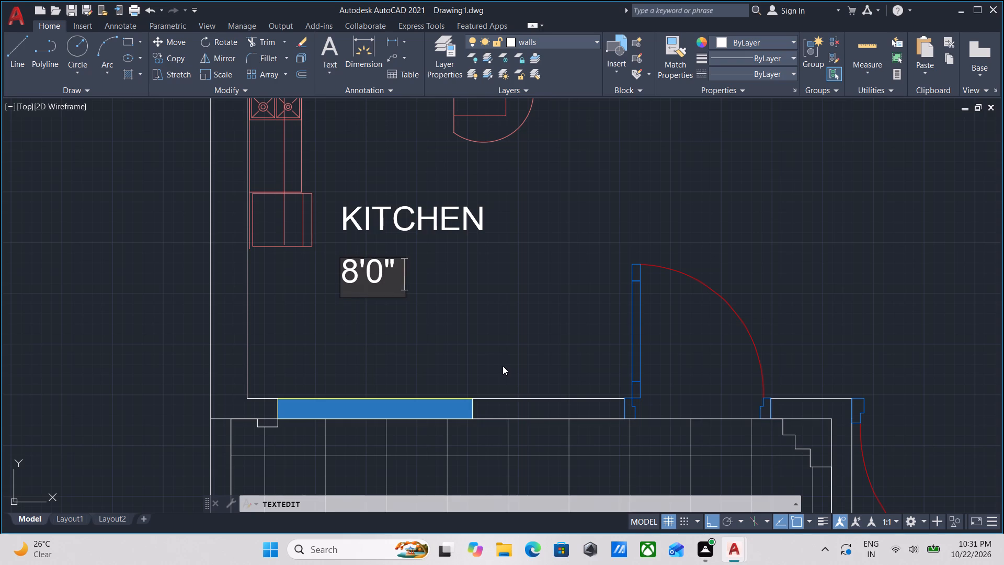
{"action": "type", "text": "X"}
{"action": "key", "text": "space"}
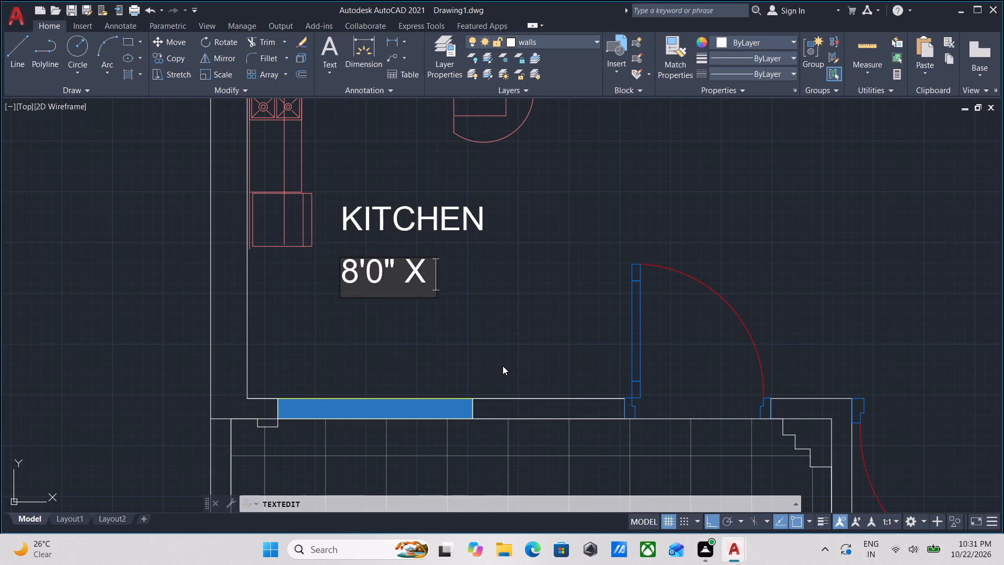
{"action": "type", "text": "9'"}
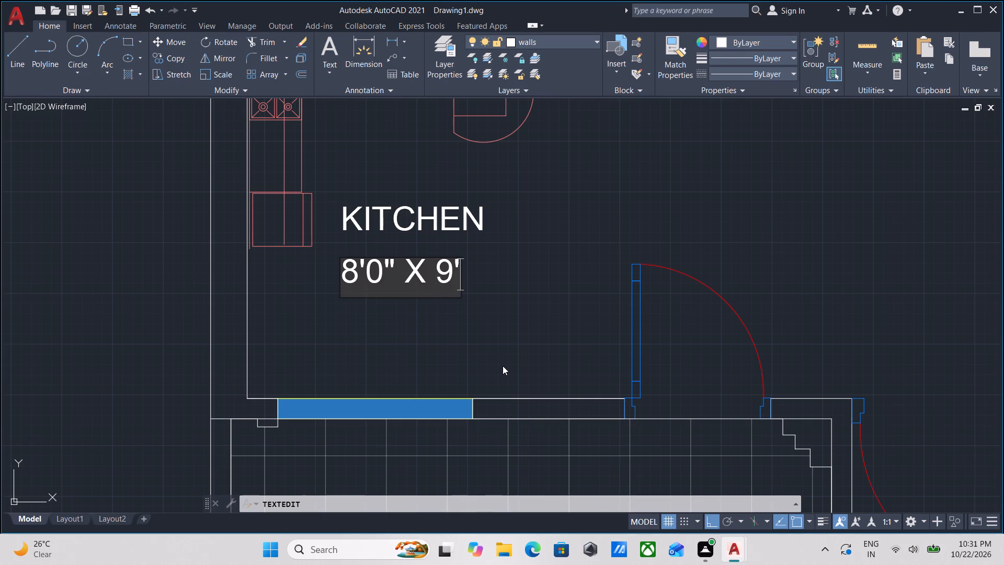
{"action": "key", "text": "0"}
{"action": "key", "text": "shift+quotedbl"}
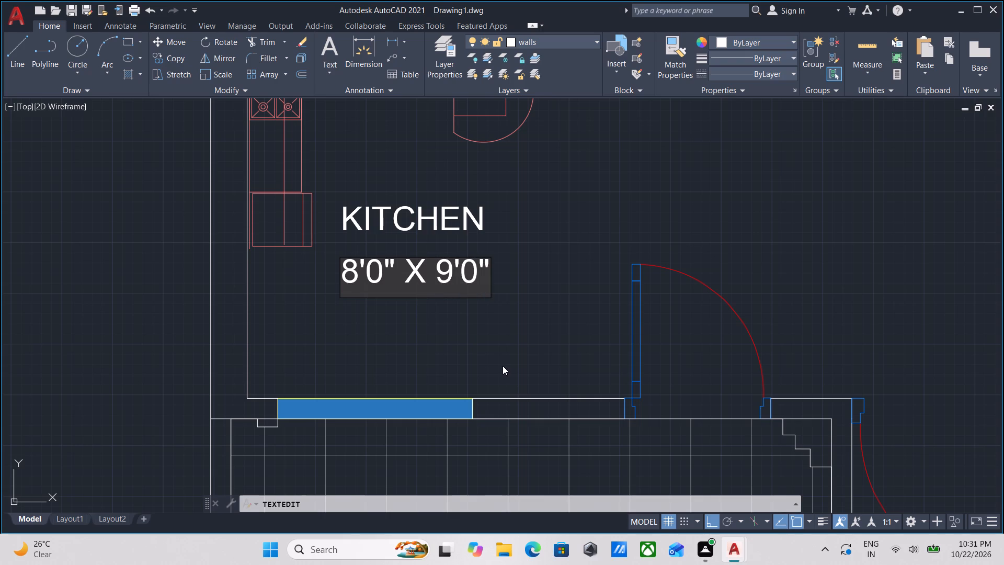
{"action": "key", "text": "Return"}
{"action": "key", "text": "Return"}
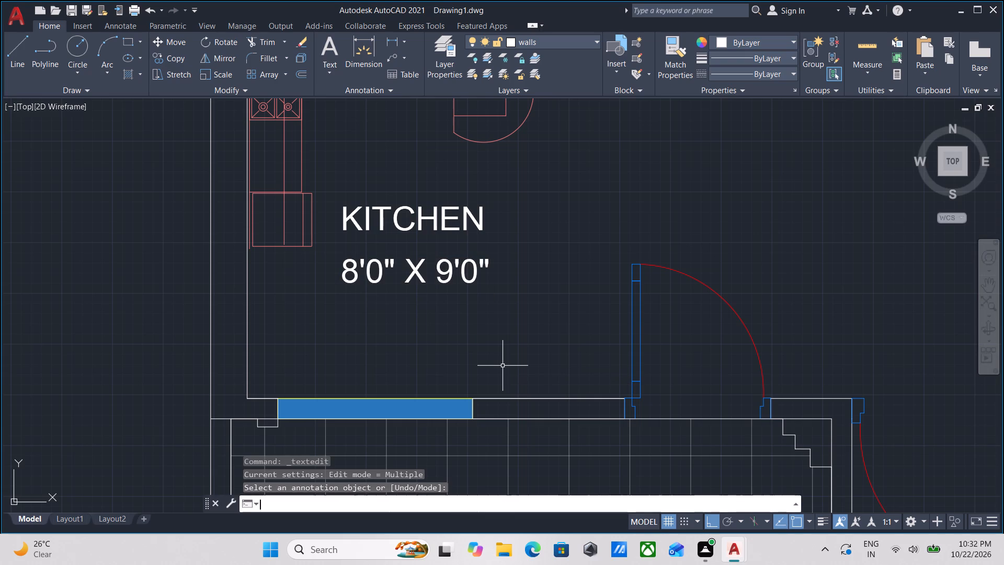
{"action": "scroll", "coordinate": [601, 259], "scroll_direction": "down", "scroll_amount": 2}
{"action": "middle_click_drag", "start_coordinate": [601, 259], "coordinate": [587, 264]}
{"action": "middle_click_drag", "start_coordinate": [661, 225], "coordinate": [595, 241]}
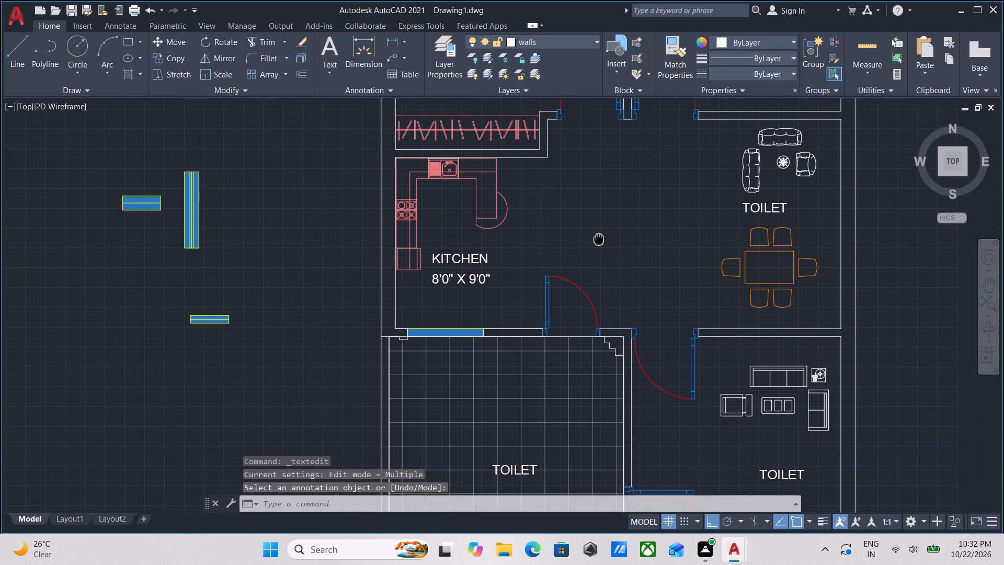
Measure the room with the dining table beside the kitchen using the quick measuring mode.
{"action": "middle_click_drag", "start_coordinate": [595, 241], "coordinate": [594, 241]}
{"action": "middle_click_drag", "start_coordinate": [641, 209], "coordinate": [594, 228]}
{"action": "scroll", "coordinate": [725, 224], "scroll_direction": "up", "scroll_amount": 1}
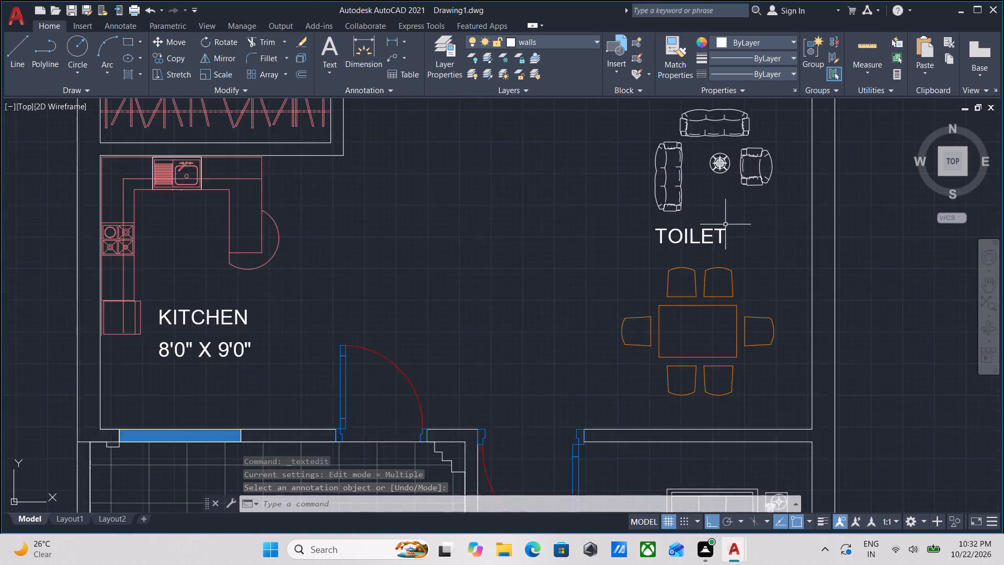
{"action": "scroll", "coordinate": [725, 224], "scroll_direction": "up", "scroll_amount": 1}
{"action": "key", "text": "m"}
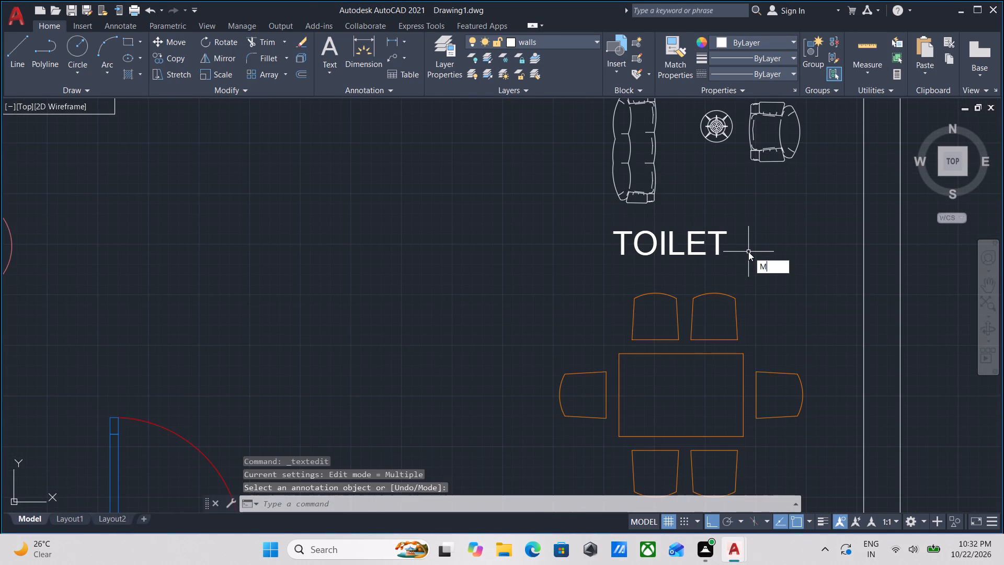
{"action": "type", "text": "EA"}
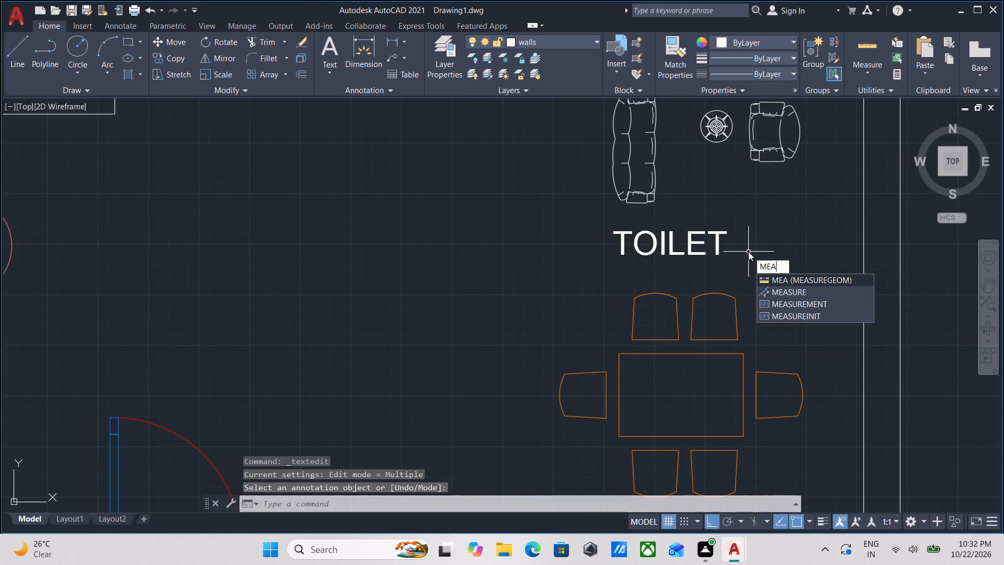
{"action": "key", "text": "Return"}
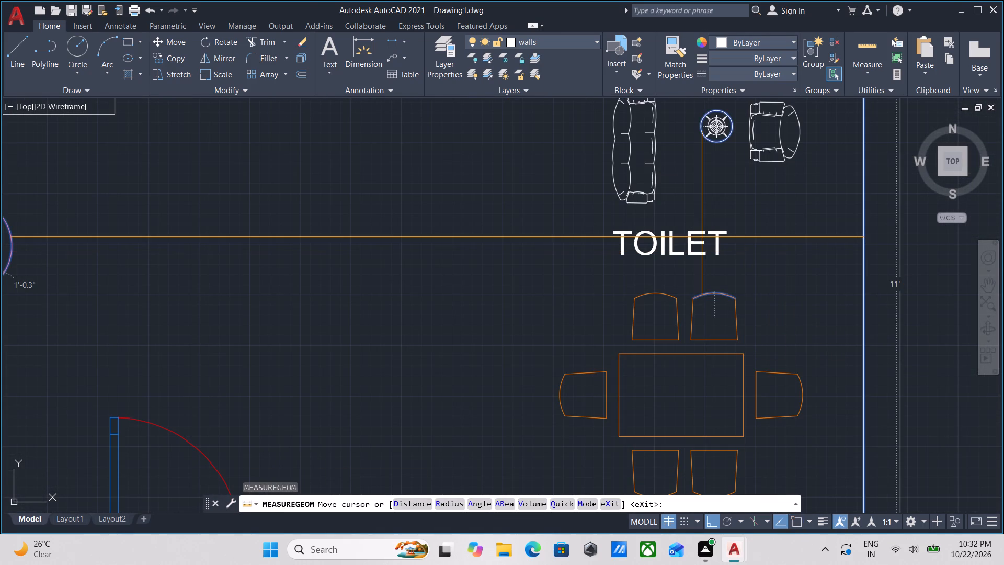
{"action": "scroll", "coordinate": [623, 248], "scroll_direction": "down", "scroll_amount": 1}
{"action": "middle_click_drag", "start_coordinate": [618, 246], "coordinate": [614, 186]}
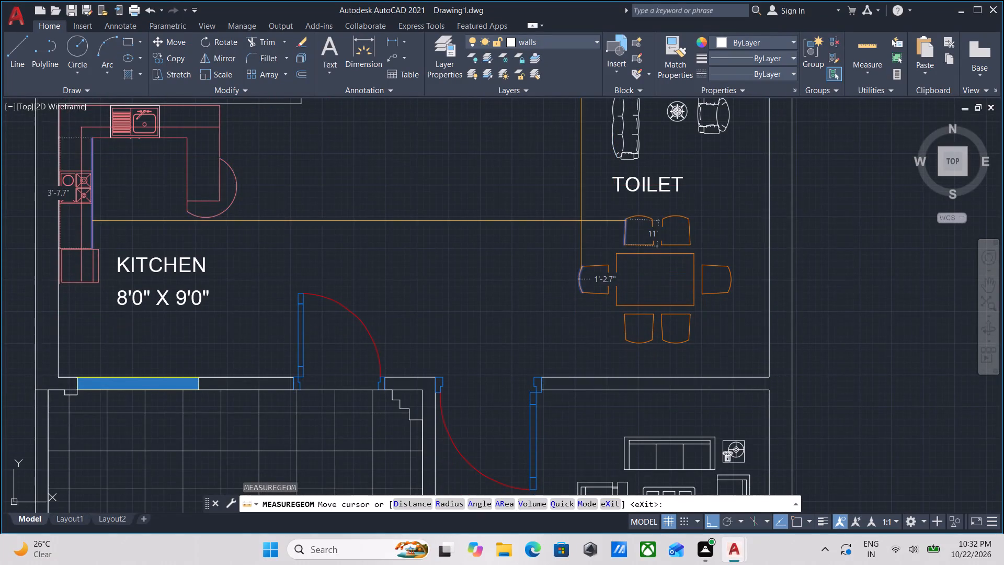
{"action": "scroll", "coordinate": [562, 210], "scroll_direction": "down", "scroll_amount": 1}
{"action": "middle_click_drag", "start_coordinate": [562, 214], "coordinate": [578, 258]}
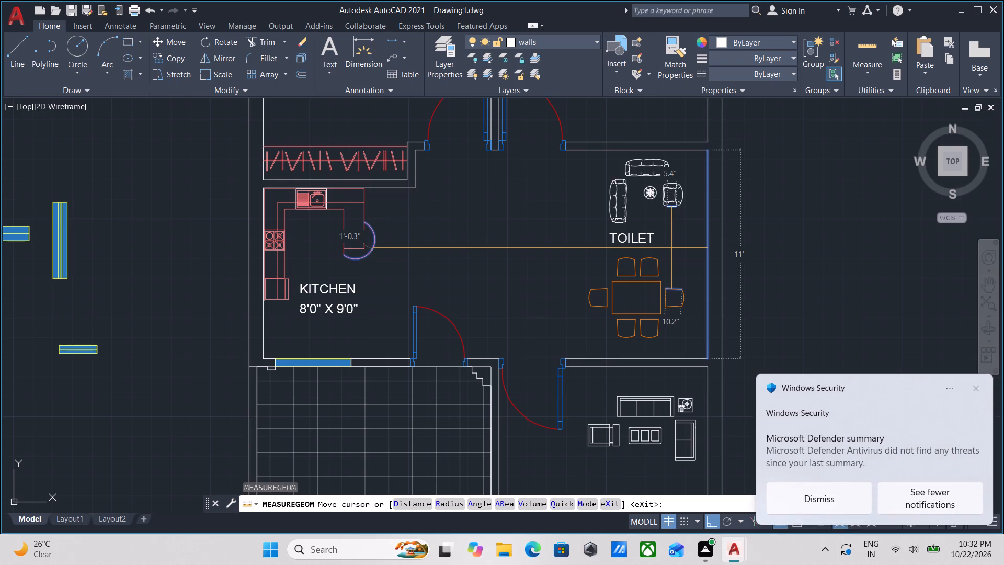
{"action": "key", "text": "Escape"}
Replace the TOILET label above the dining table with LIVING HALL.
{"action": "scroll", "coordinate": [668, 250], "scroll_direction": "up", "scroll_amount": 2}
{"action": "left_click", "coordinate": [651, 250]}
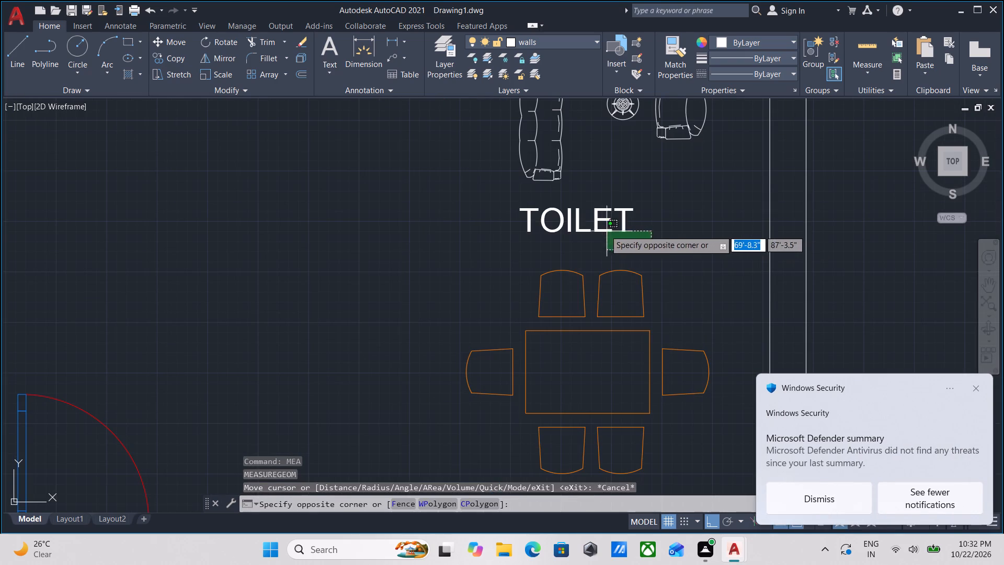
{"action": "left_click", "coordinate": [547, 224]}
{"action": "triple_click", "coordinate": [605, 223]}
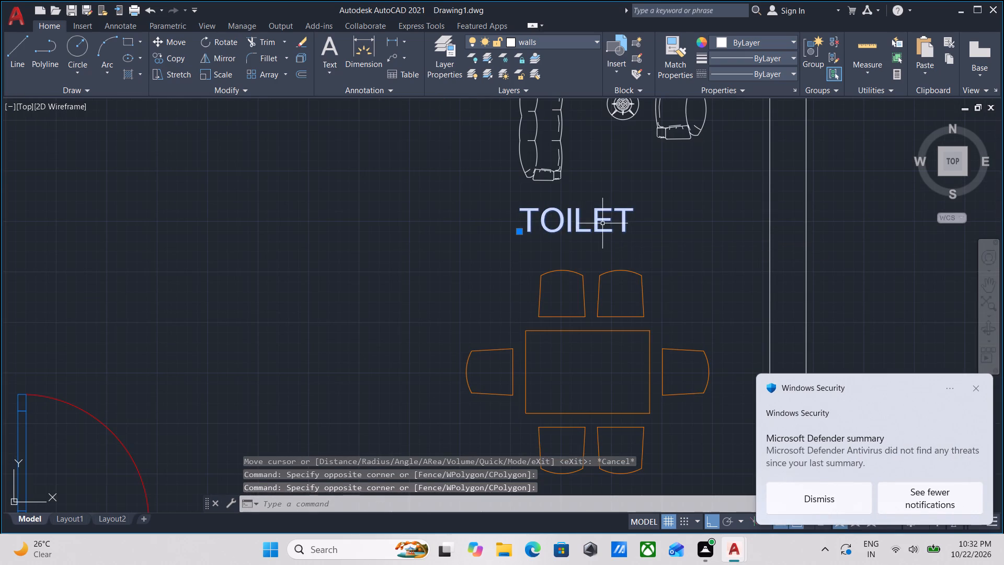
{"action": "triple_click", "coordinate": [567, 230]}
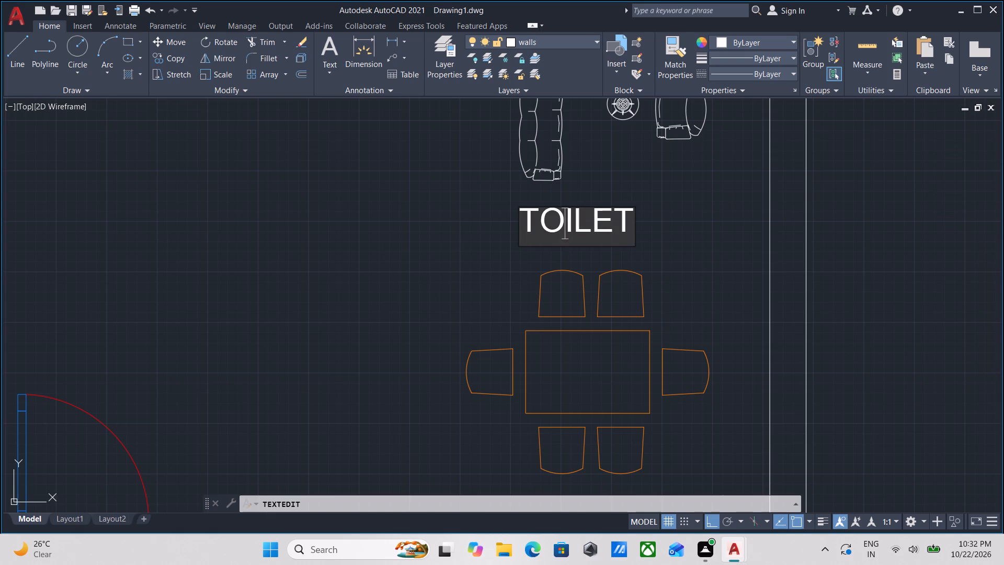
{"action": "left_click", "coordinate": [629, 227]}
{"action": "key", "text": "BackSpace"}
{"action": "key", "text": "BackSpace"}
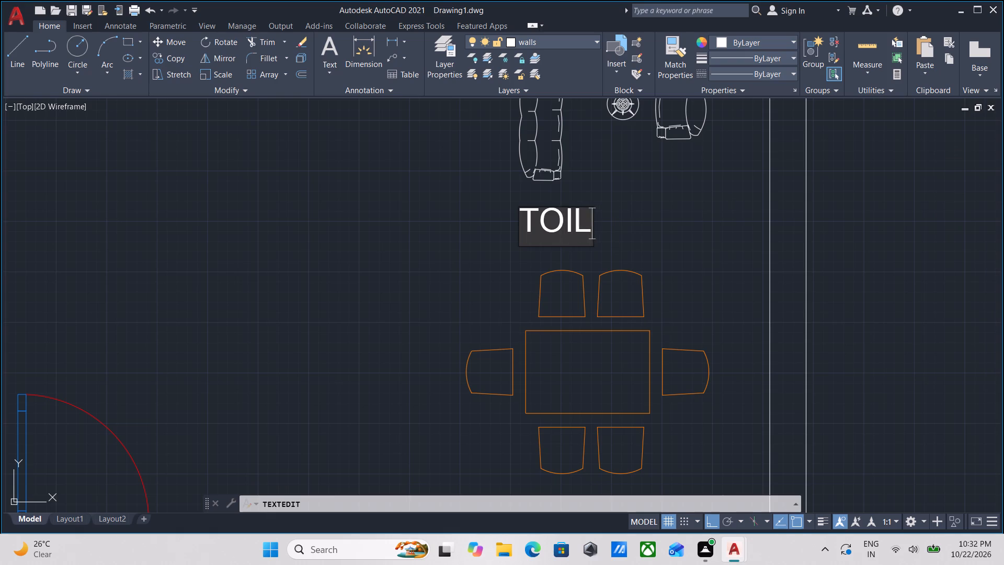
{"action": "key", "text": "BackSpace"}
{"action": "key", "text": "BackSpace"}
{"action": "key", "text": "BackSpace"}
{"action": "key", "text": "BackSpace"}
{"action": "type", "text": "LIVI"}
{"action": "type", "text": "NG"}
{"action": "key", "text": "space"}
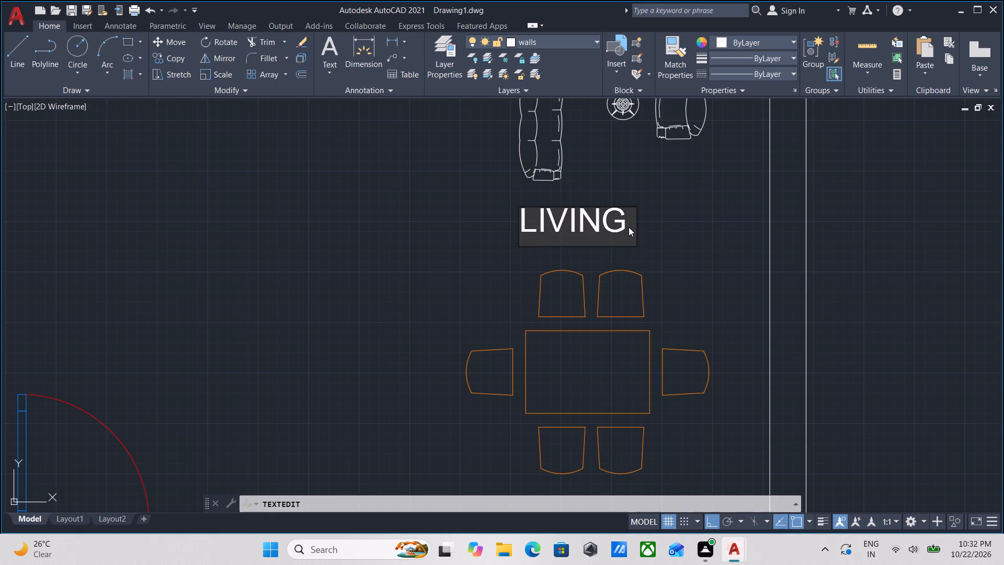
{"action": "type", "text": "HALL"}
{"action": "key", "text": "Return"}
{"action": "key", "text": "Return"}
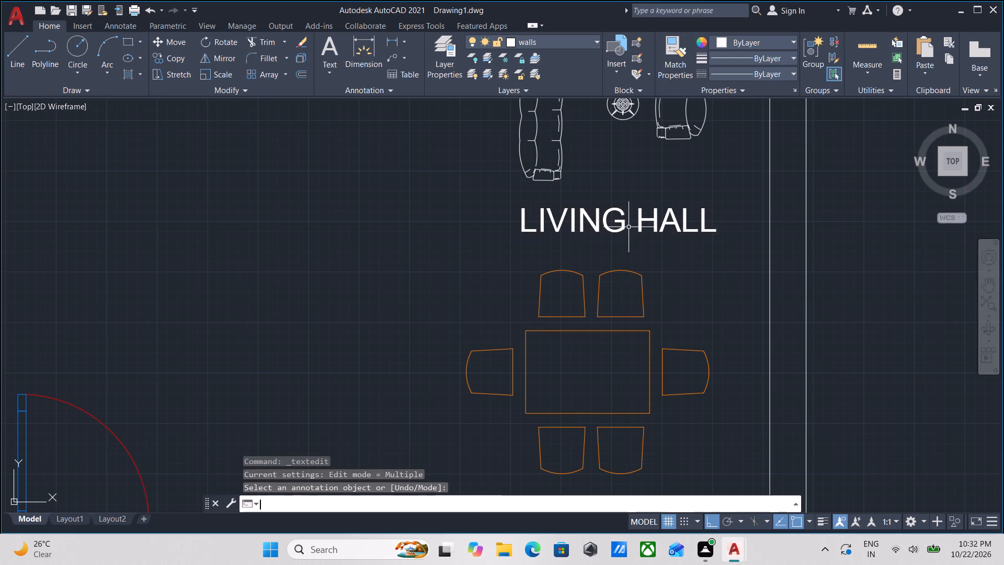
Change the label above the dining table to DINING ROOM.
{"action": "scroll", "coordinate": [629, 227], "scroll_direction": "down", "scroll_amount": 1}
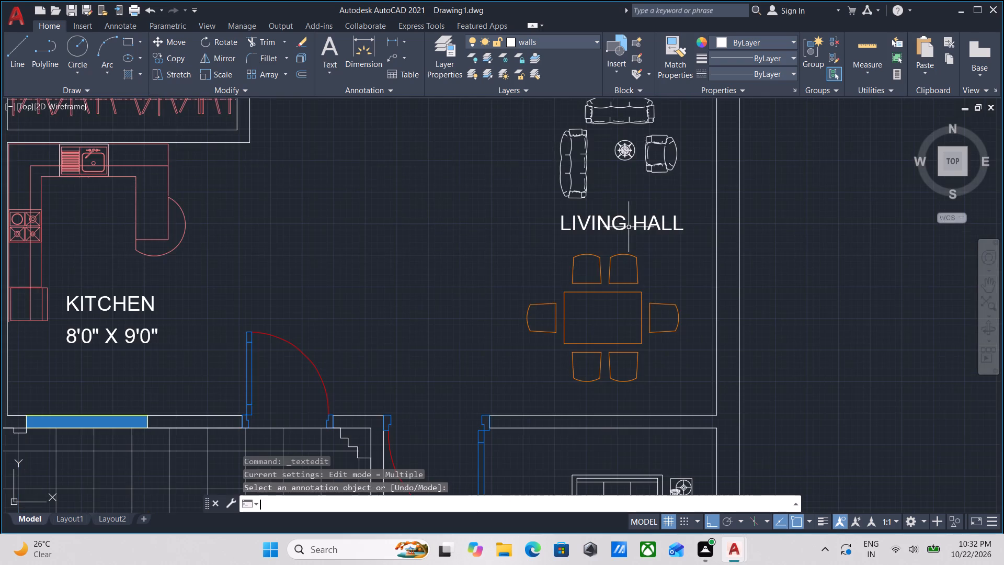
{"action": "scroll", "coordinate": [629, 227], "scroll_direction": "down", "scroll_amount": 1}
{"action": "scroll", "coordinate": [629, 227], "scroll_direction": "up", "scroll_amount": 1}
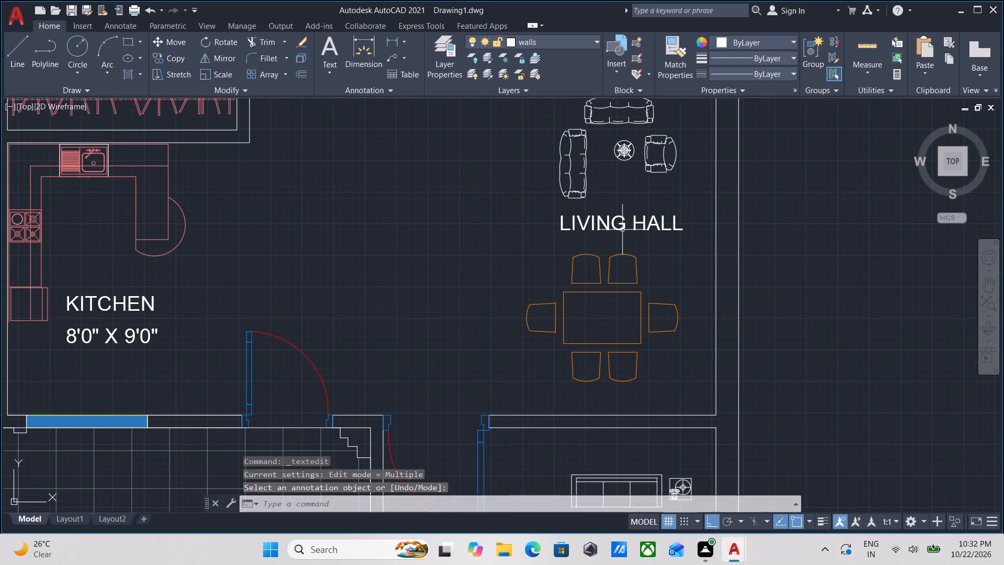
{"action": "double_click", "coordinate": [622, 230]}
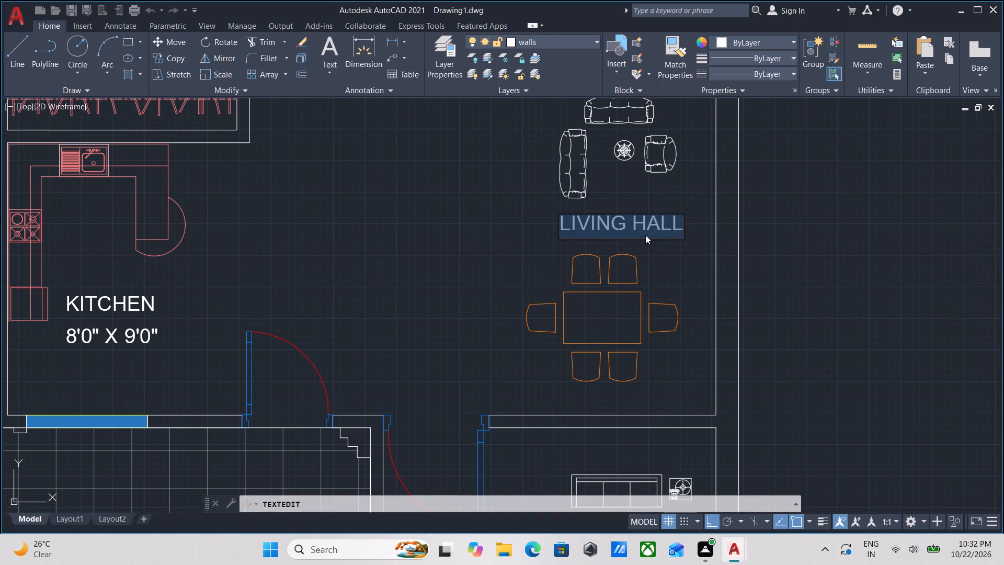
{"action": "type", "text": "DIB"}
{"action": "key", "text": "BackSpace"}
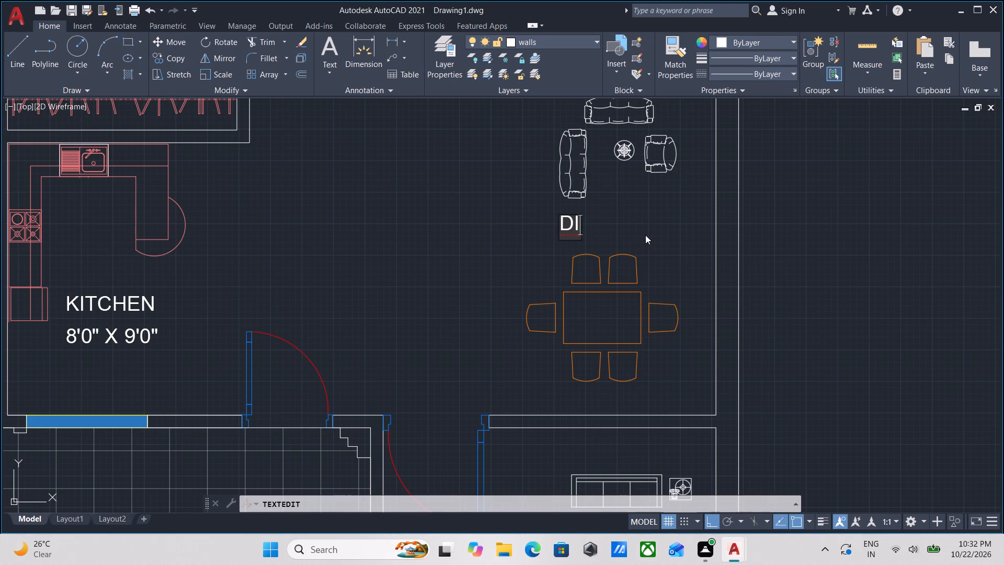
{"action": "type", "text": "NING"}
{"action": "key", "text": "space"}
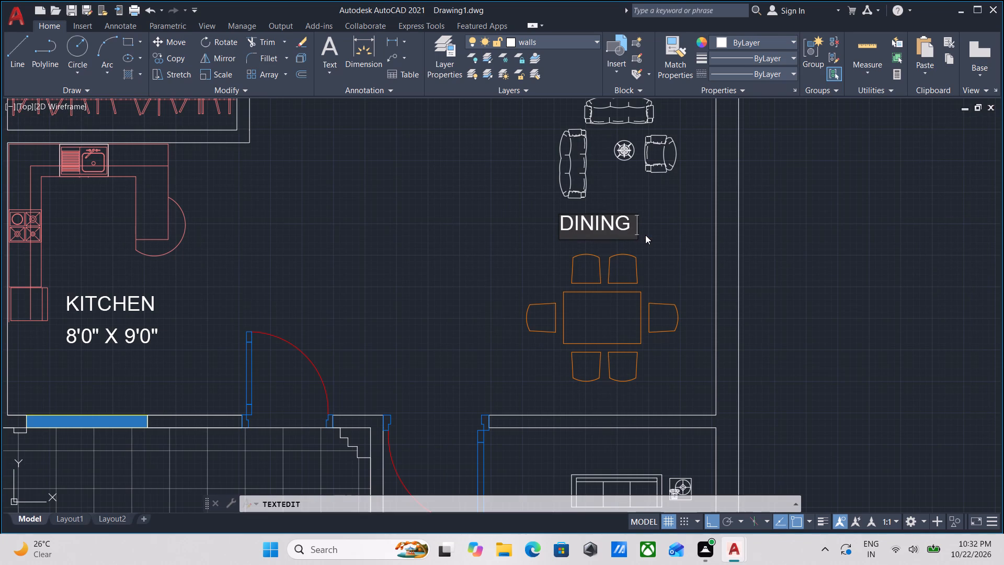
{"action": "type", "text": "ROO"}
{"action": "key", "text": "m"}
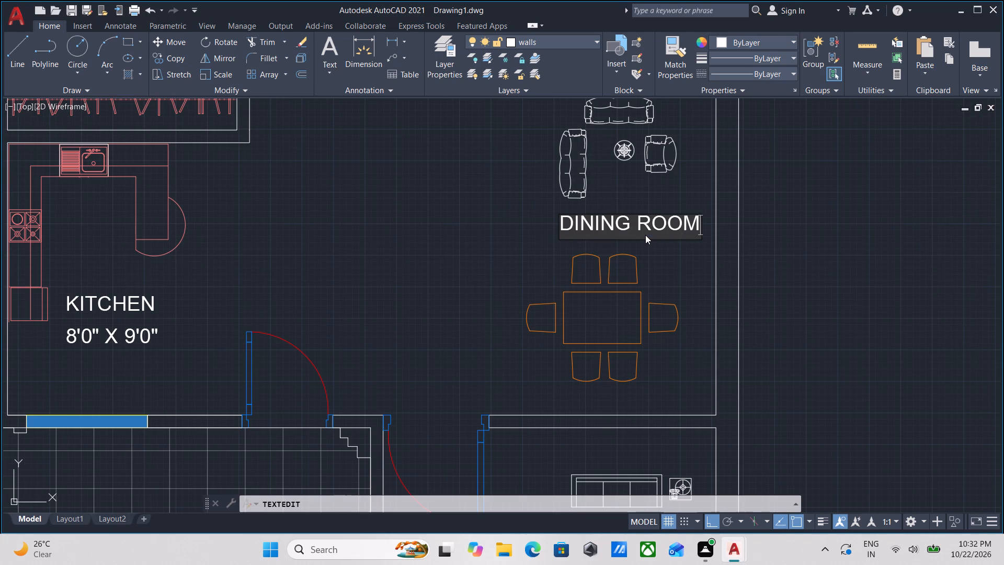
{"action": "key", "text": "Return"}
{"action": "key", "text": "Return"}
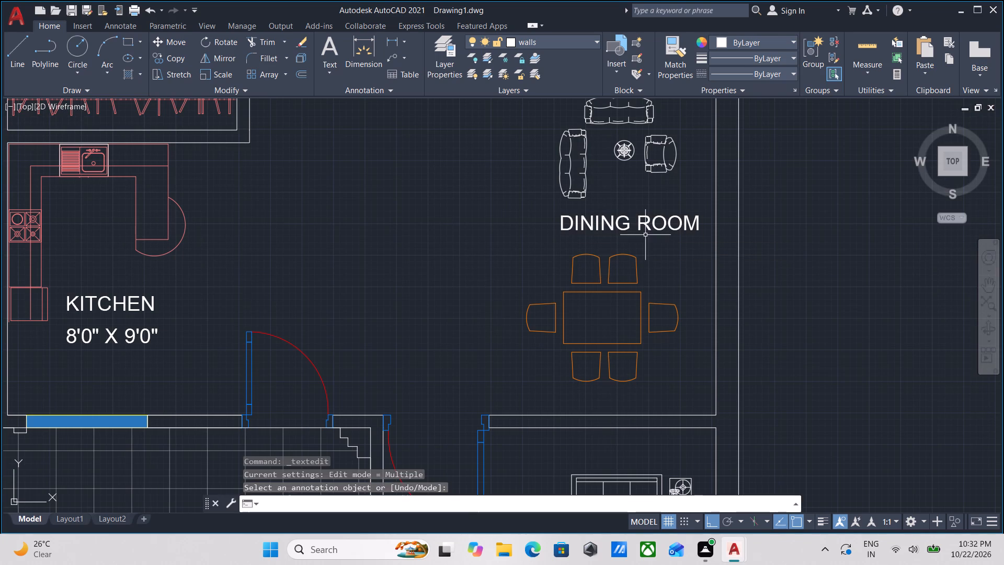
Replace the TOILET label below the sofa set in the room south of the dining room with DRAWING ROOM.
{"action": "scroll", "coordinate": [661, 187], "scroll_direction": "down", "scroll_amount": 1}
{"action": "middle_click_drag", "start_coordinate": [653, 197], "coordinate": [605, 162]}
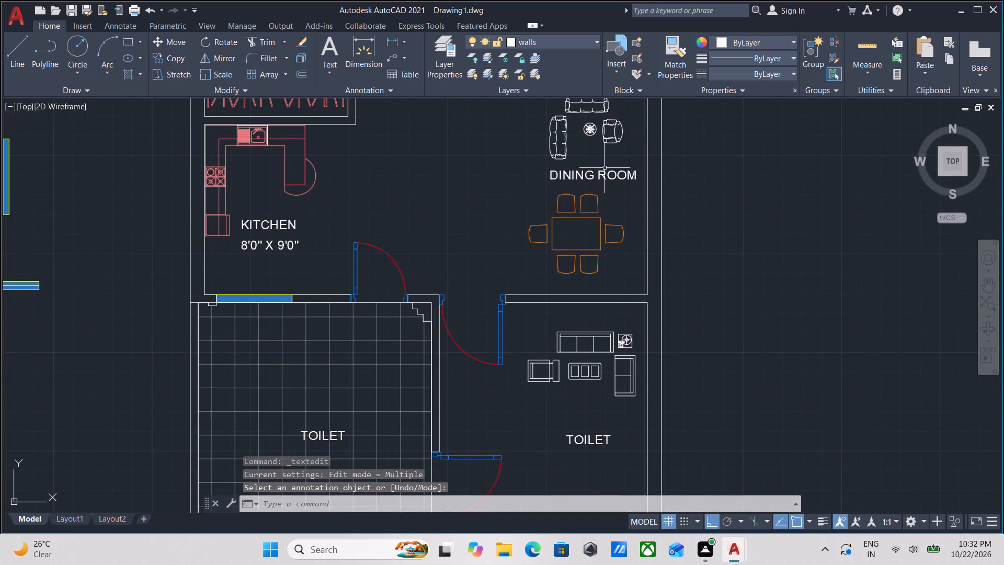
{"action": "scroll", "coordinate": [599, 184], "scroll_direction": "up", "scroll_amount": 2}
{"action": "scroll", "coordinate": [598, 184], "scroll_direction": "down", "scroll_amount": 1}
{"action": "middle_click_drag", "start_coordinate": [598, 184], "coordinate": [582, 171]}
{"action": "scroll", "coordinate": [582, 173], "scroll_direction": "down", "scroll_amount": 1}
{"action": "middle_click_drag", "start_coordinate": [582, 173], "coordinate": [587, 204]}
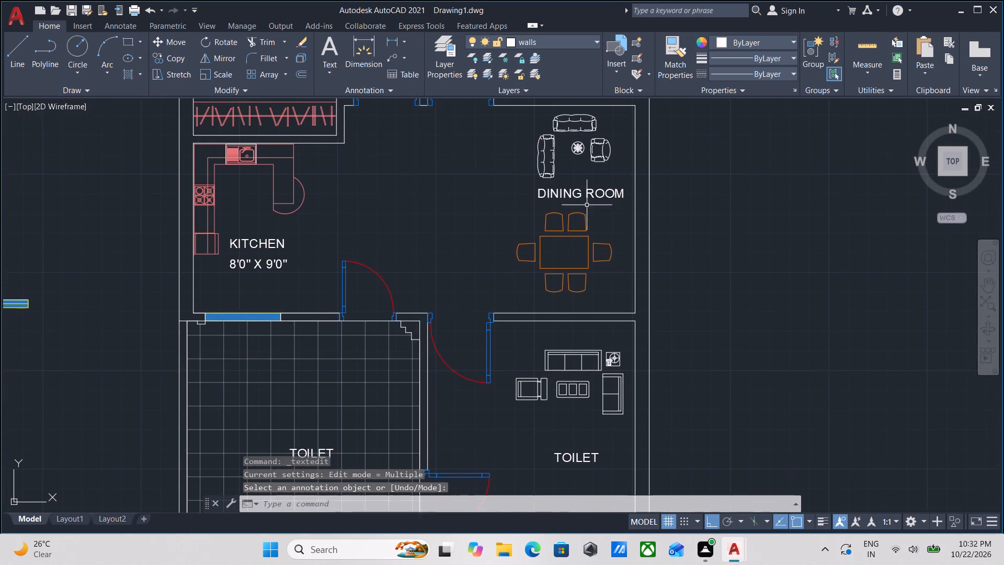
{"action": "scroll", "coordinate": [583, 212], "scroll_direction": "up", "scroll_amount": 1}
{"action": "middle_click_drag", "start_coordinate": [582, 212], "coordinate": [553, 186]}
{"action": "scroll", "coordinate": [553, 186], "scroll_direction": "up", "scroll_amount": 1}
{"action": "scroll", "coordinate": [553, 189], "scroll_direction": "down", "scroll_amount": 2}
{"action": "middle_click_drag", "start_coordinate": [553, 190], "coordinate": [548, 137]}
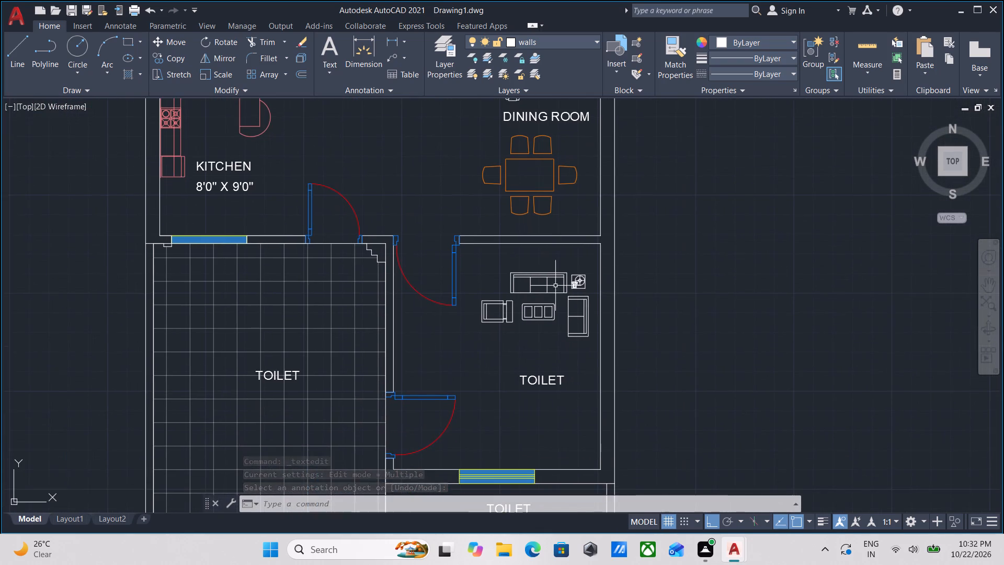
{"action": "middle_click_drag", "start_coordinate": [555, 286], "coordinate": [531, 197]}
{"action": "double_click", "coordinate": [526, 295]}
{"action": "scroll", "coordinate": [526, 295], "scroll_direction": "up", "scroll_amount": 1}
{"action": "type", "text": "DRAW"}
{"action": "type", "text": "ING"}
{"action": "key", "text": "space"}
{"action": "type", "text": "ROO"}
{"action": "key", "text": "m"}
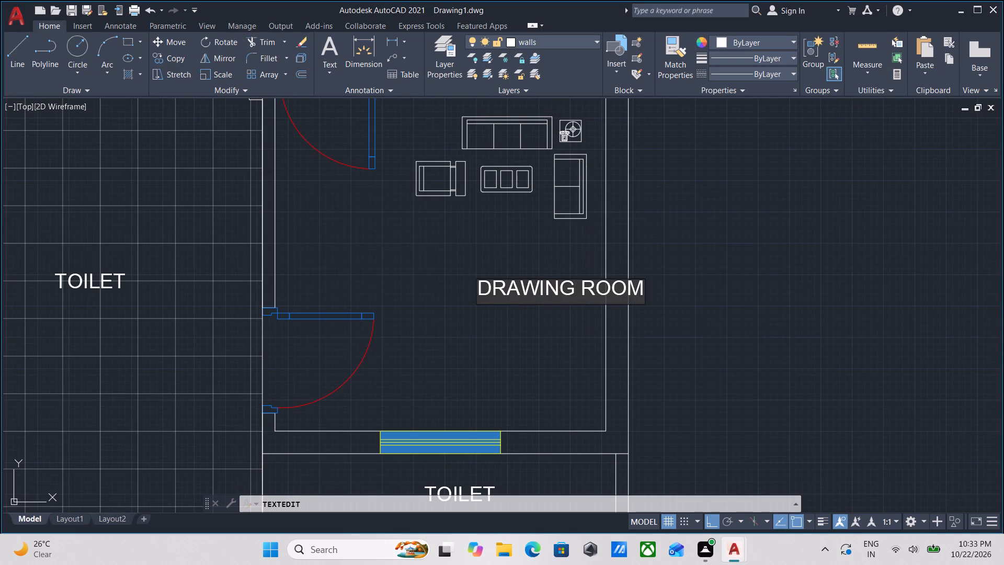
{"action": "key", "text": "Return"}
{"action": "key", "text": "Return"}
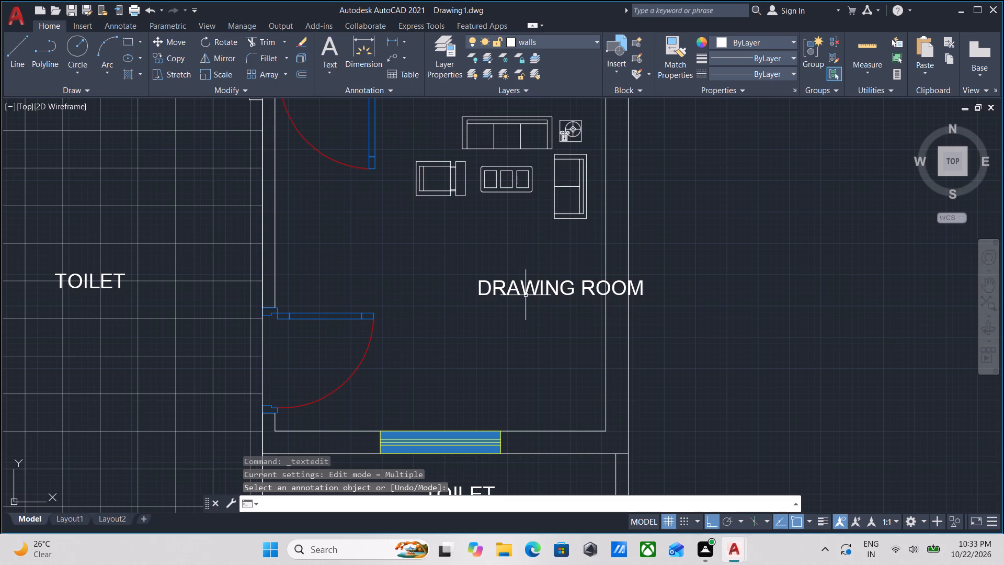
Move the DRAWING ROOM label horizontally to the west so it sits inside the room's walls.
{"action": "left_click_drag", "start_coordinate": [548, 315], "coordinate": [532, 306]}
{"action": "left_click", "coordinate": [485, 273]}
{"action": "scroll", "coordinate": [455, 291], "scroll_direction": "up", "scroll_amount": 1}
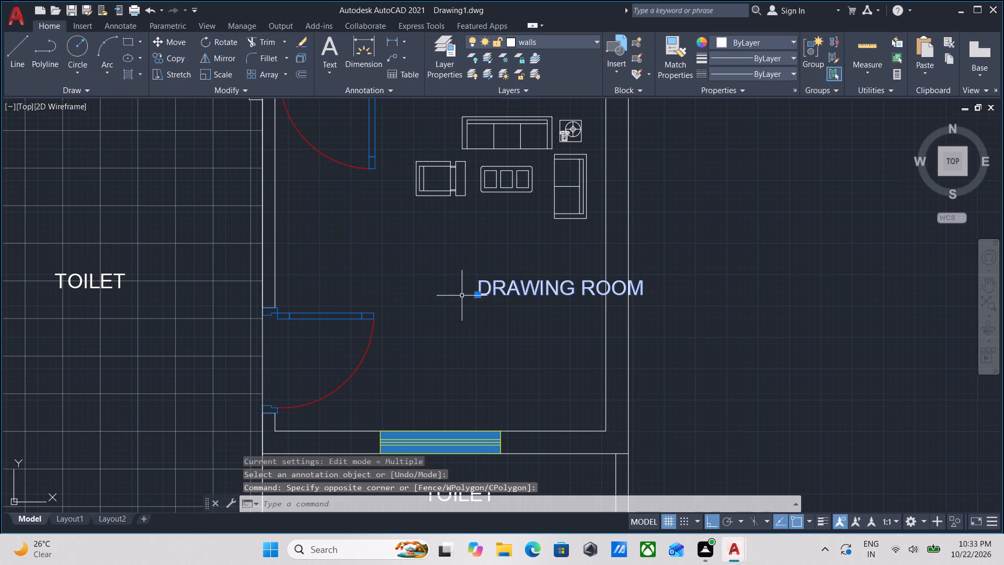
{"action": "left_click", "coordinate": [492, 297]}
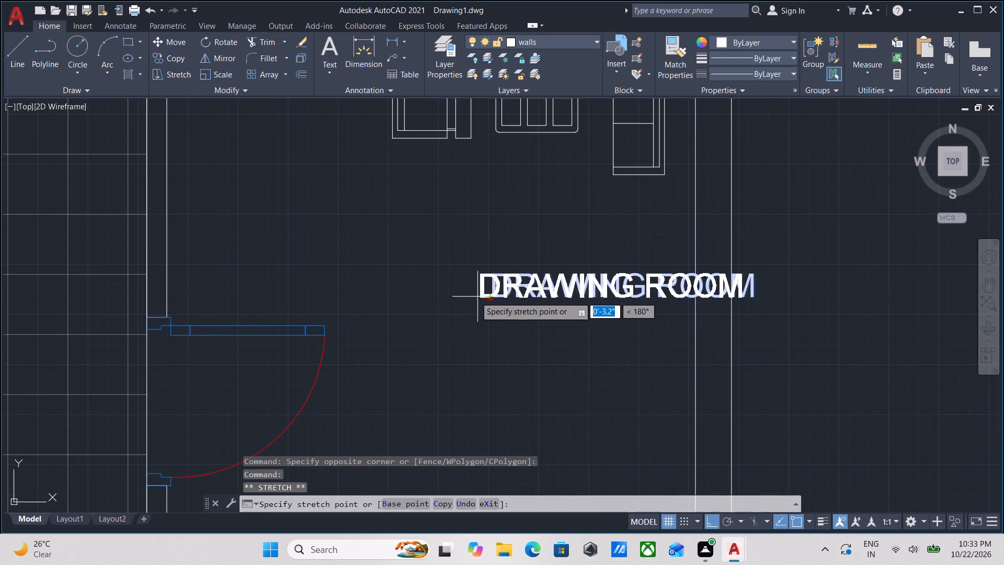
{"action": "left_click", "coordinate": [379, 297]}
{"action": "scroll", "coordinate": [392, 299], "scroll_direction": "down", "scroll_amount": 3}
{"action": "scroll", "coordinate": [392, 299], "scroll_direction": "up", "scroll_amount": 1}
{"action": "key", "text": "Escape"}
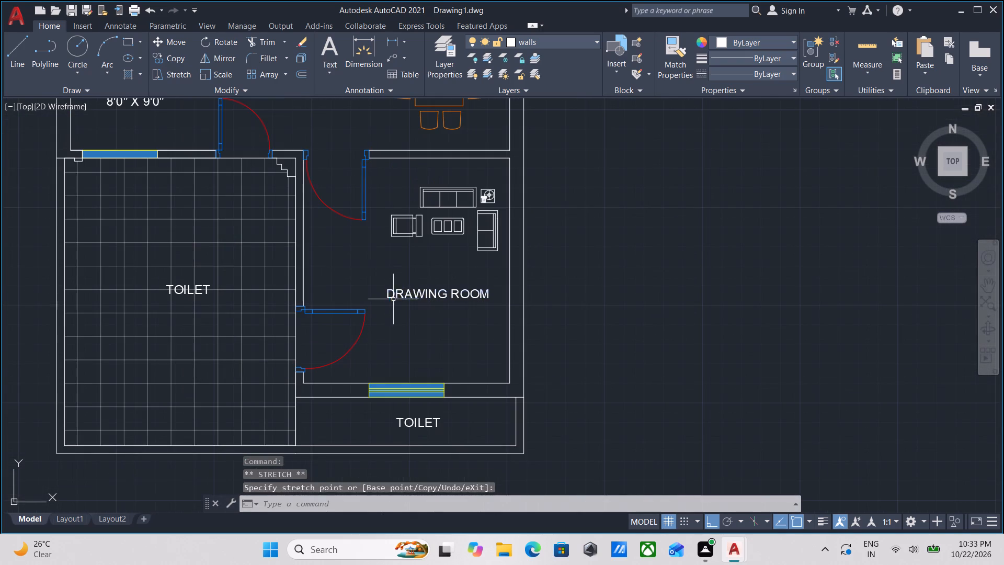
Measure the drawing room's width and length between its inner walls.
{"action": "key", "text": "m"}
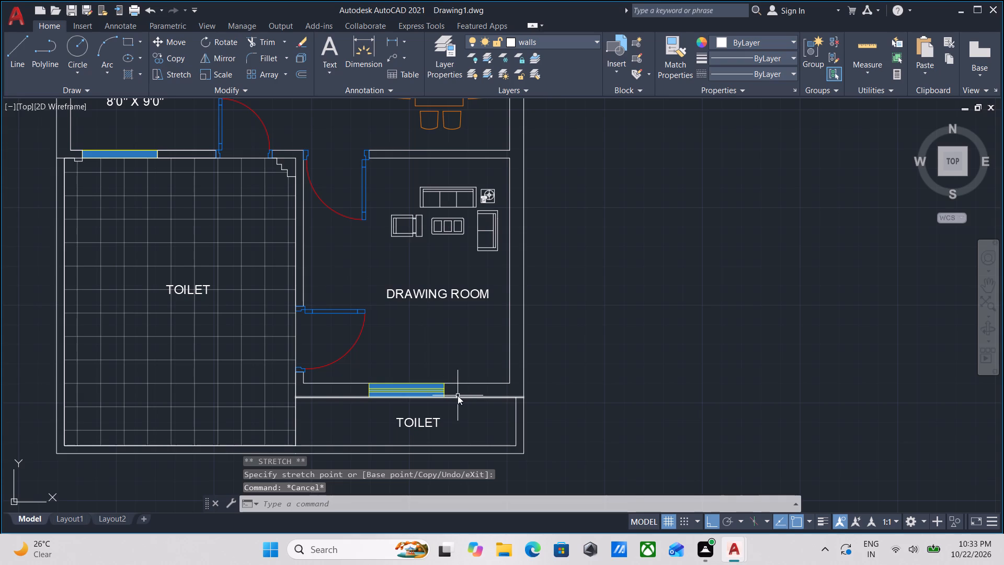
{"action": "key", "text": "e"}
{"action": "key", "text": "a"}
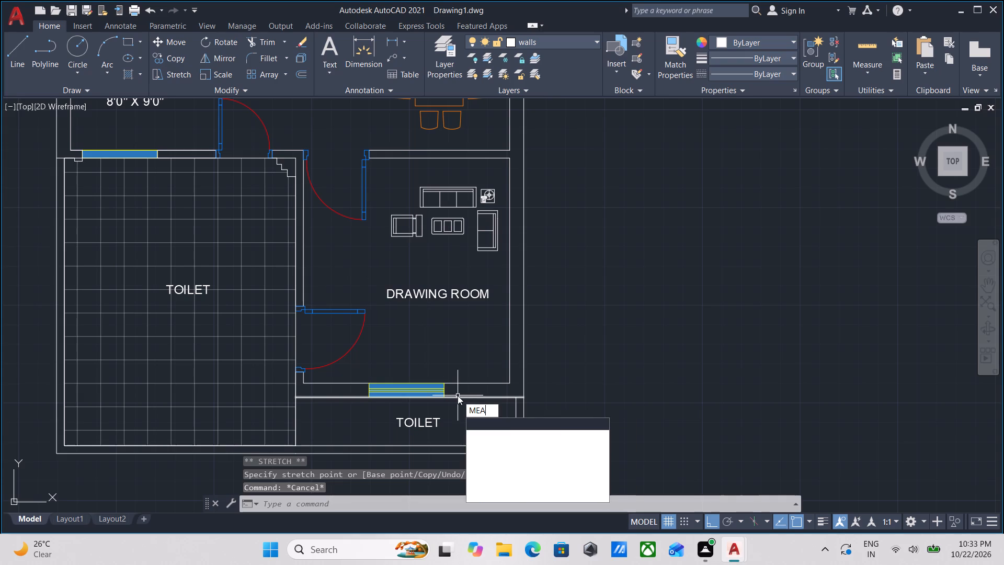
{"action": "key", "text": "Return"}
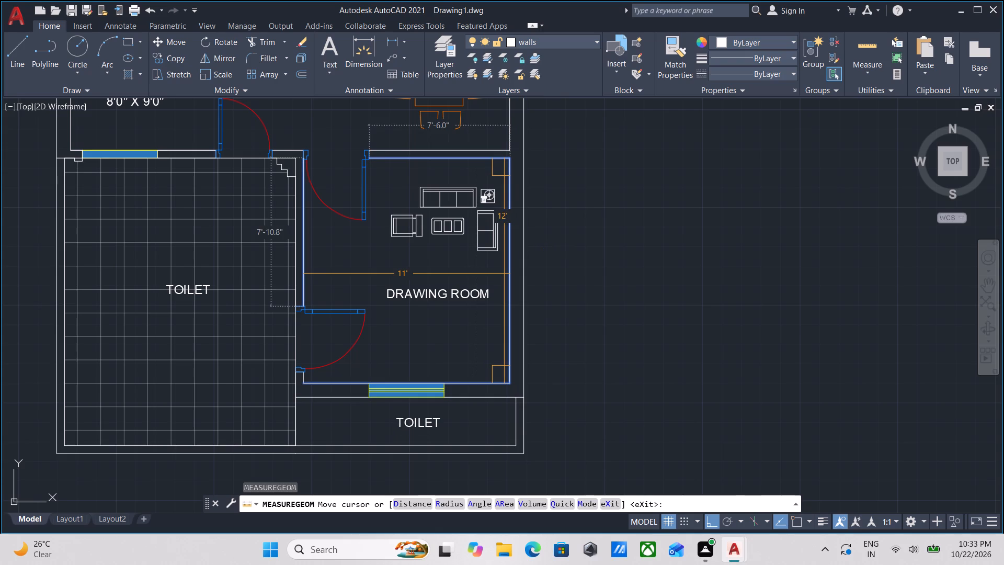
{"action": "key", "text": "Escape"}
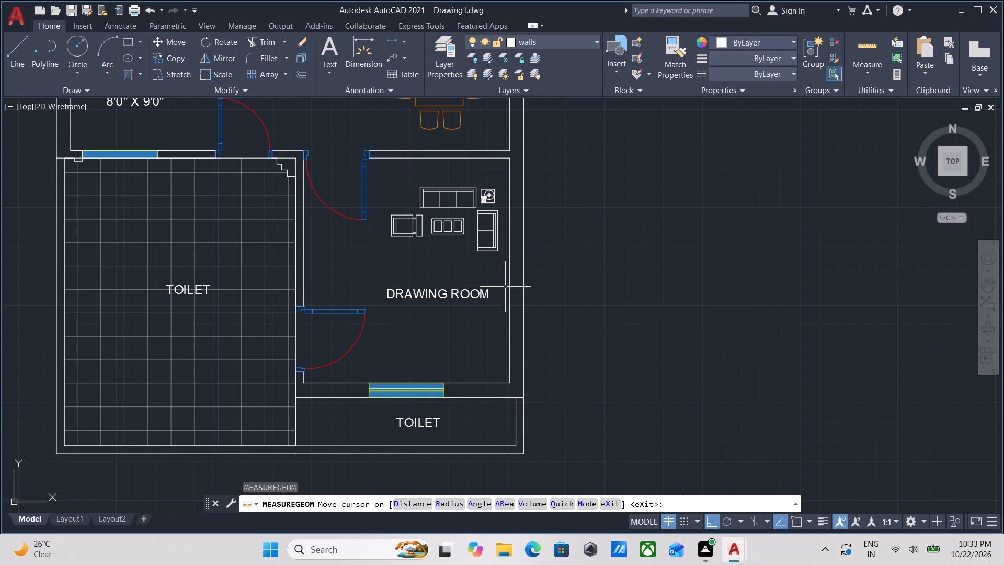
Copy the DRAWING ROOM label straight down to make one second text line beneath it.
{"action": "left_click", "coordinate": [462, 315]}
{"action": "left_click", "coordinate": [432, 293]}
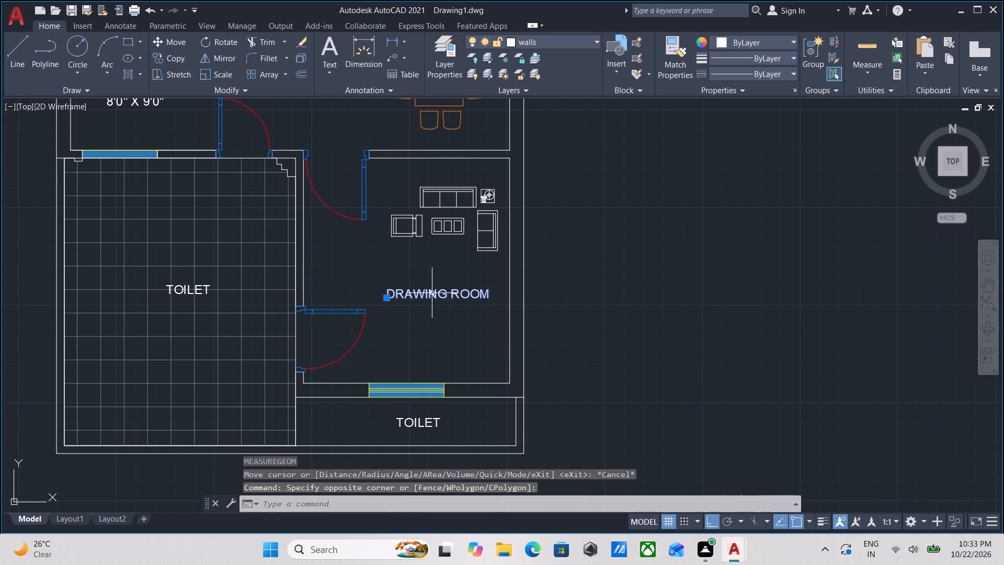
{"action": "type", "text": "CO"}
{"action": "key", "text": "Return"}
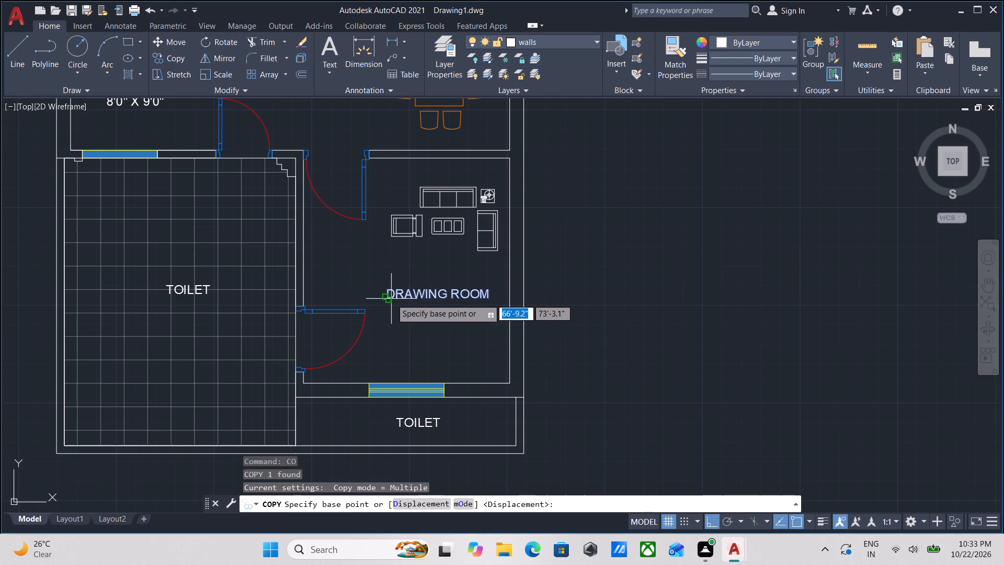
{"action": "left_click", "coordinate": [390, 299]}
{"action": "left_click", "coordinate": [394, 319]}
{"action": "key", "text": "Escape"}
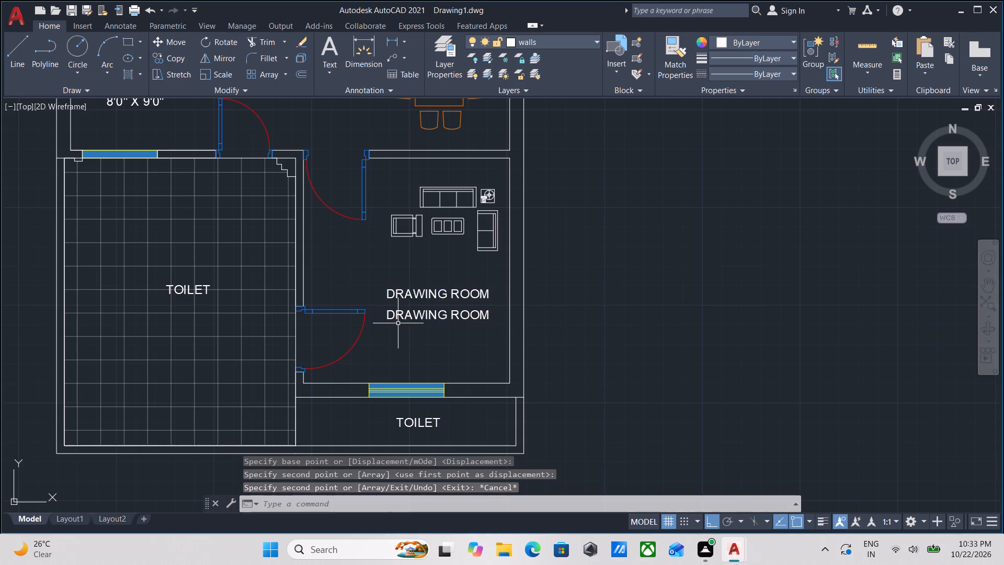
Replace the copied DRAWING ROOM text below the room's name with the room size, starting with 11'0" X.
{"action": "double_click", "coordinate": [397, 318]}
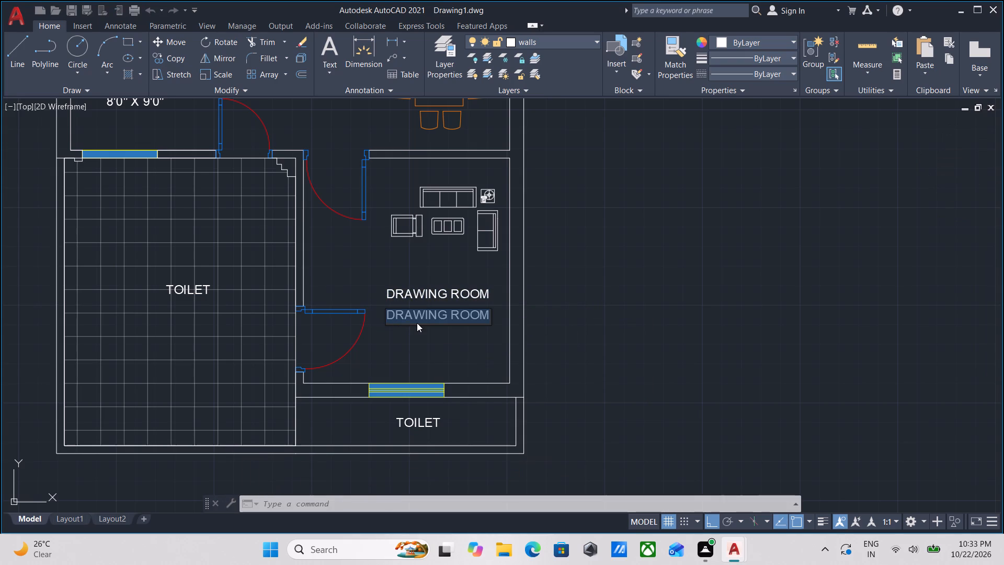
{"action": "key", "text": "1"}
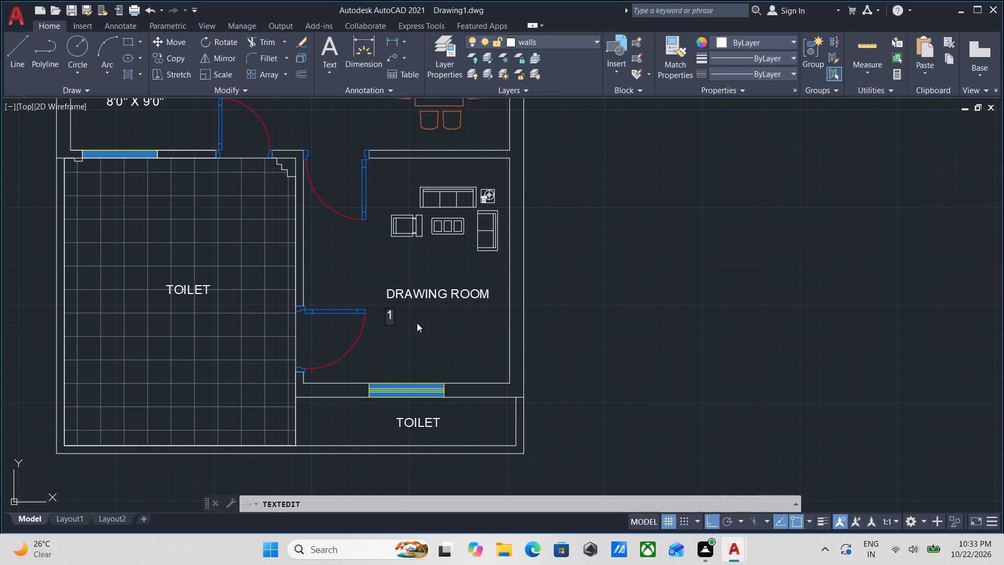
{"action": "type", "text": "2'"}
{"action": "key", "text": "BackSpace"}
{"action": "key", "text": "BackSpace"}
{"action": "type", "text": "1'"}
{"action": "type", "text": "X"}
{"action": "key", "text": "space"}
{"action": "key", "text": "BackSpace"}
{"action": "key", "text": "BackSpace"}
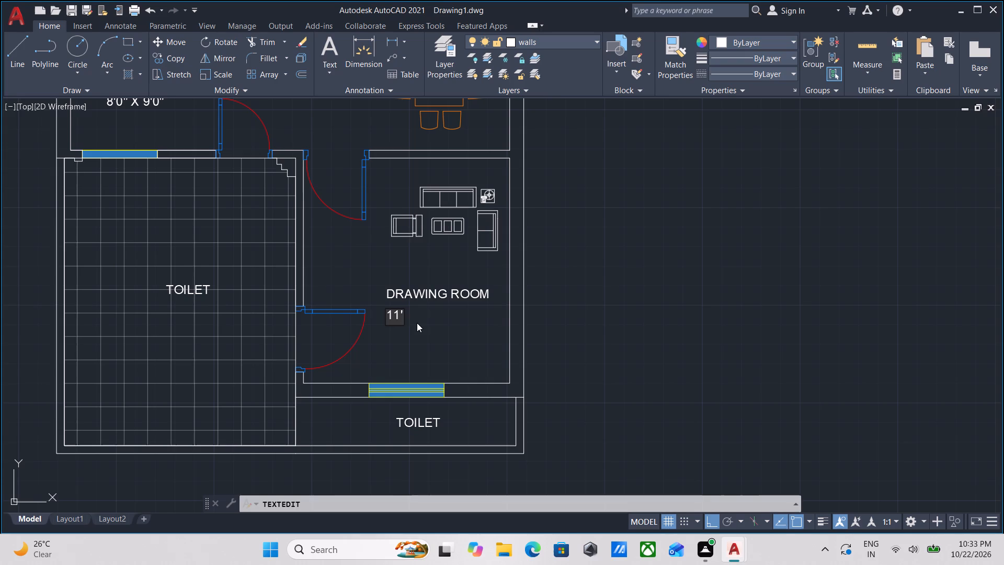
{"action": "key", "text": "0"}
{"action": "key", "text": "shift+quotedbl"}
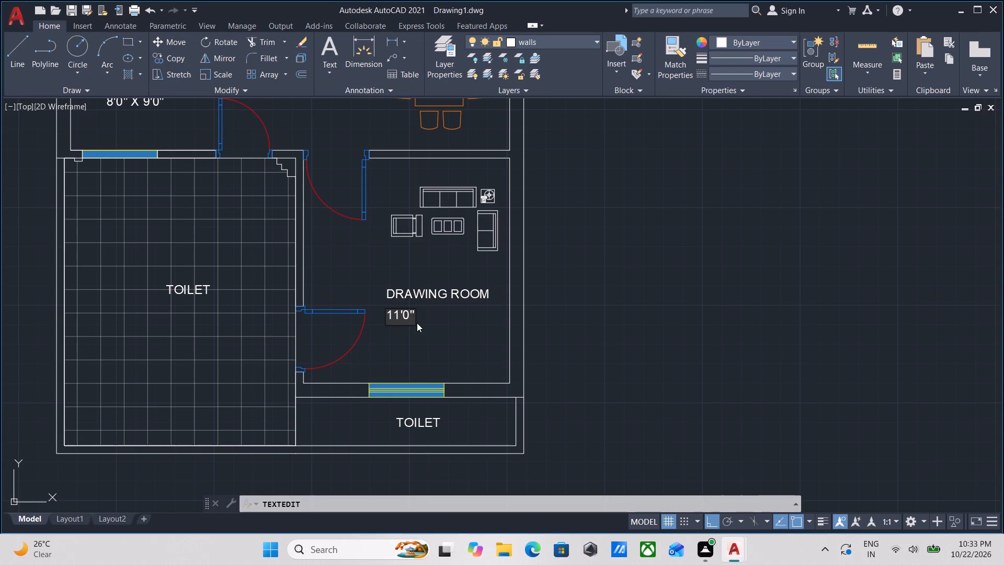
{"action": "key", "text": "space"}
{"action": "type", "text": "X"}
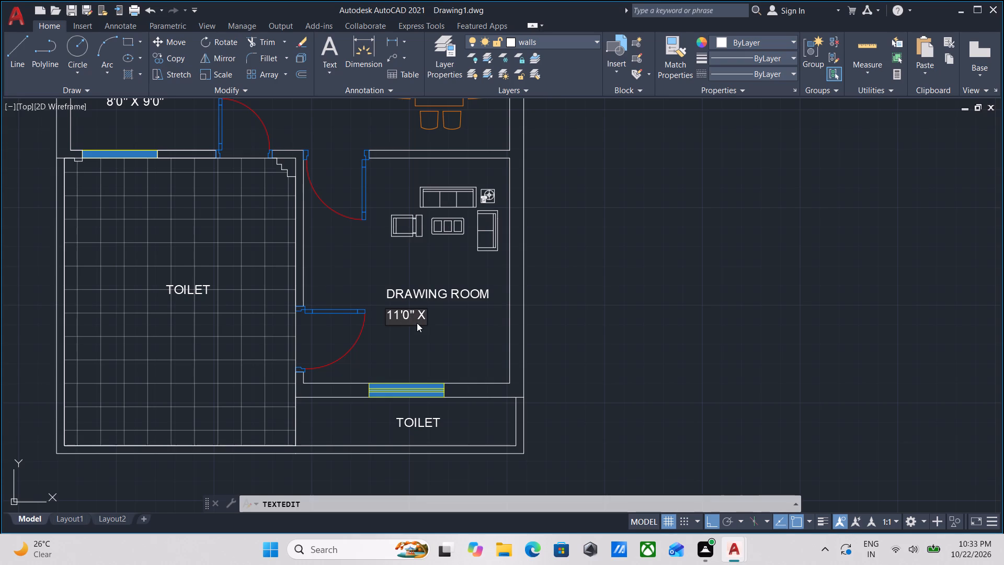